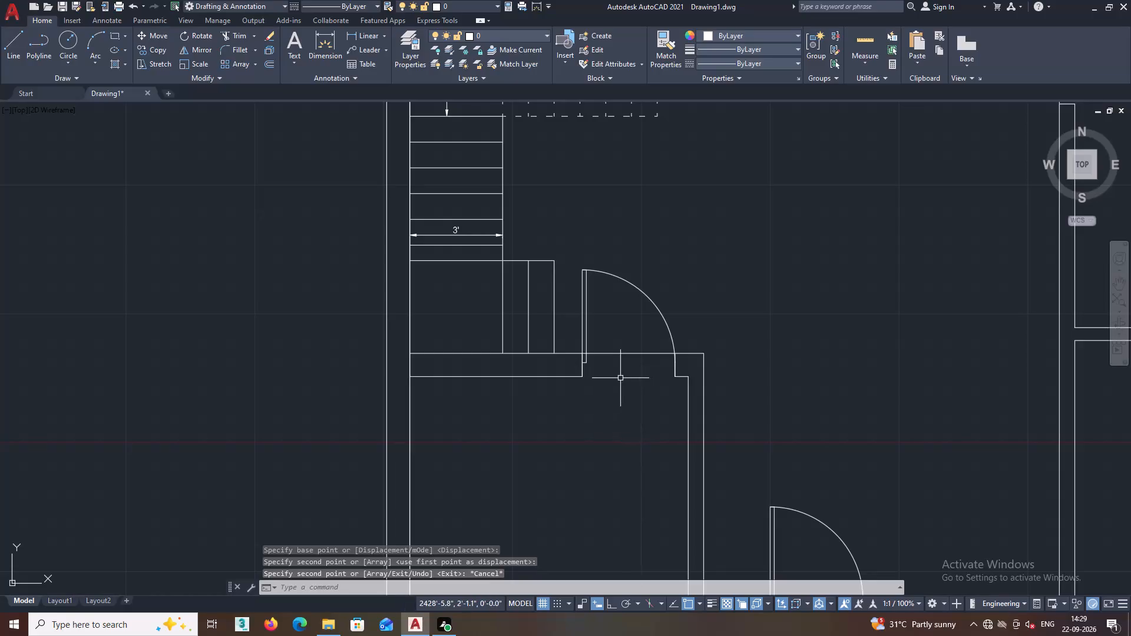
# Flip the door beside the stair landing so it swings down into the room below the wall.
pyautogui.doubleClick(586, 319)
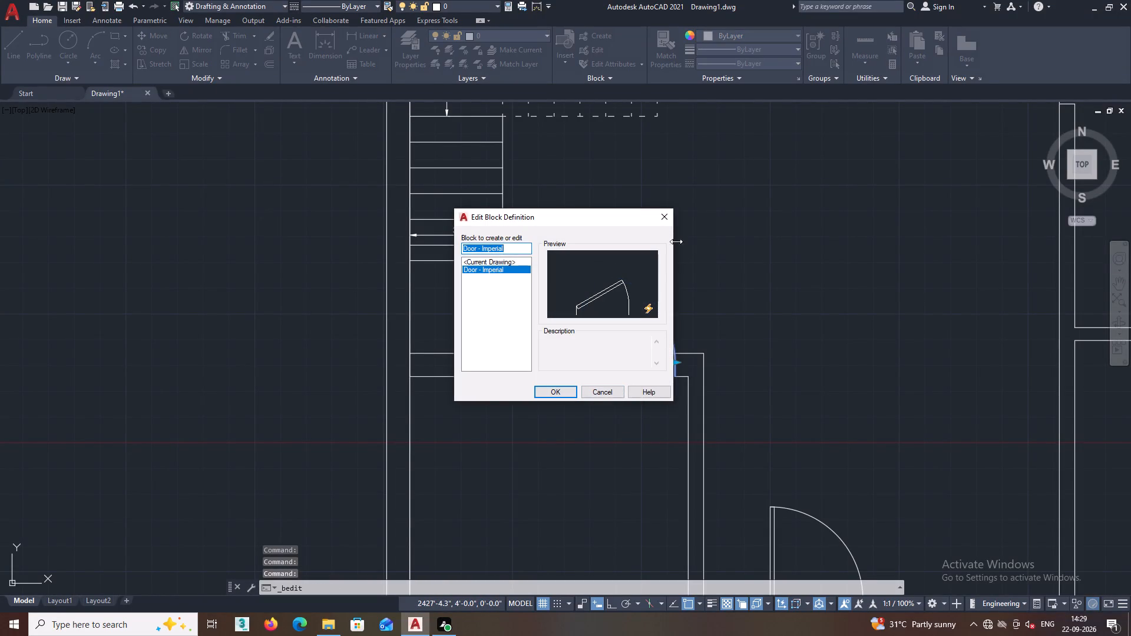
pyautogui.click(666, 216)
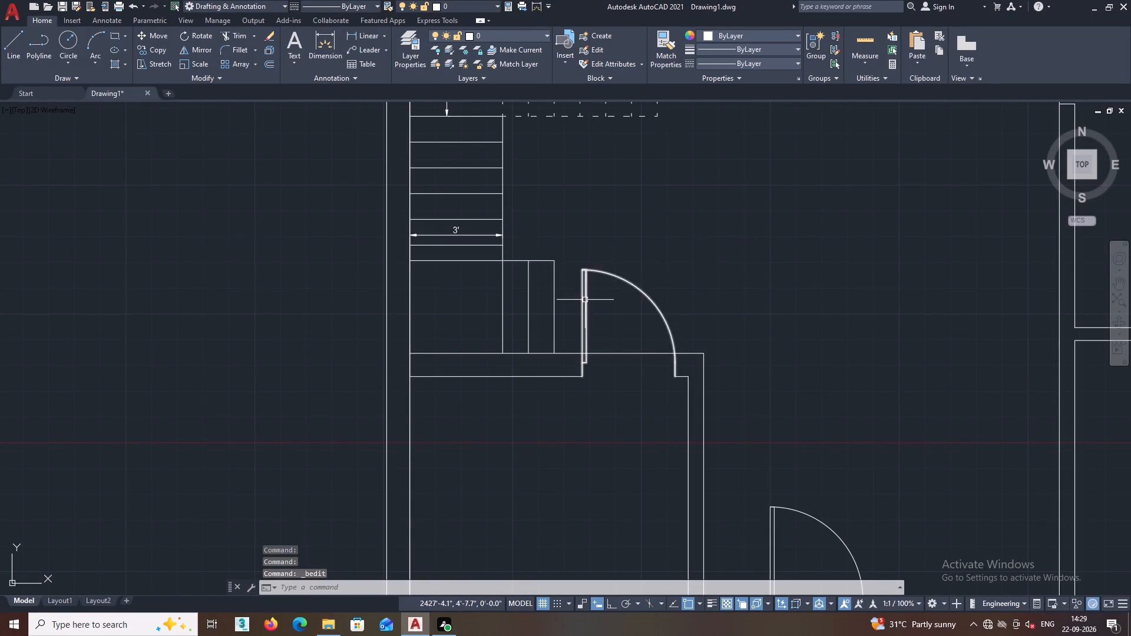
pyautogui.click(585, 300)
pyautogui.doubleClick(617, 375)
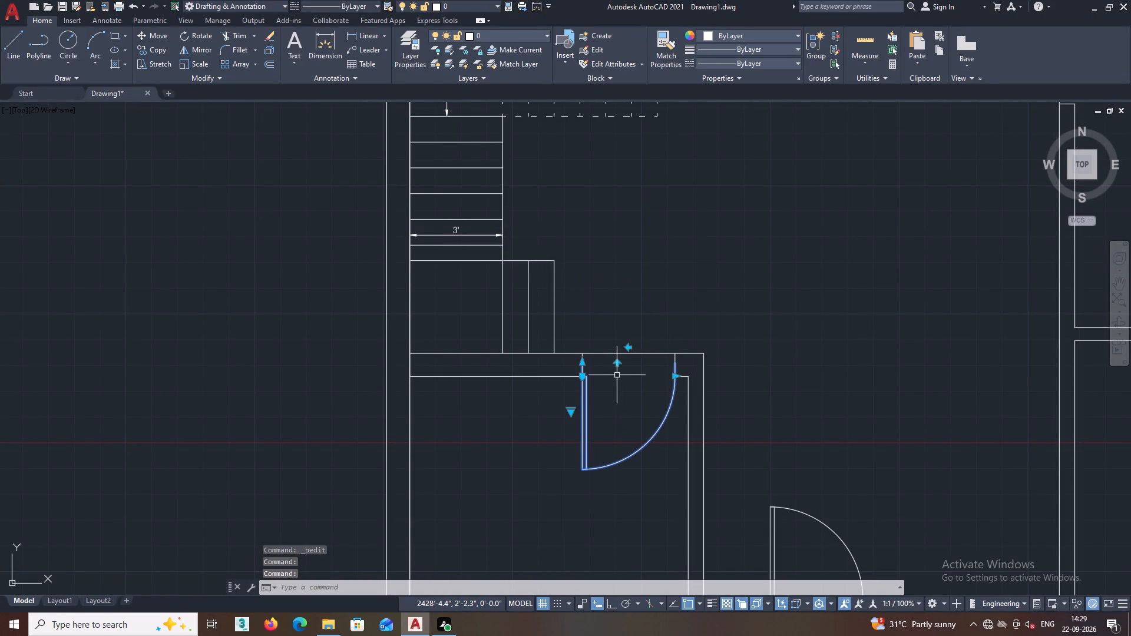
pyautogui.press('Escape')
# Move the flipped door up within its opening, toward the upper line of the wall.
pyautogui.scroll(-1, 667, 413)
pyautogui.scroll(2, 626, 389)
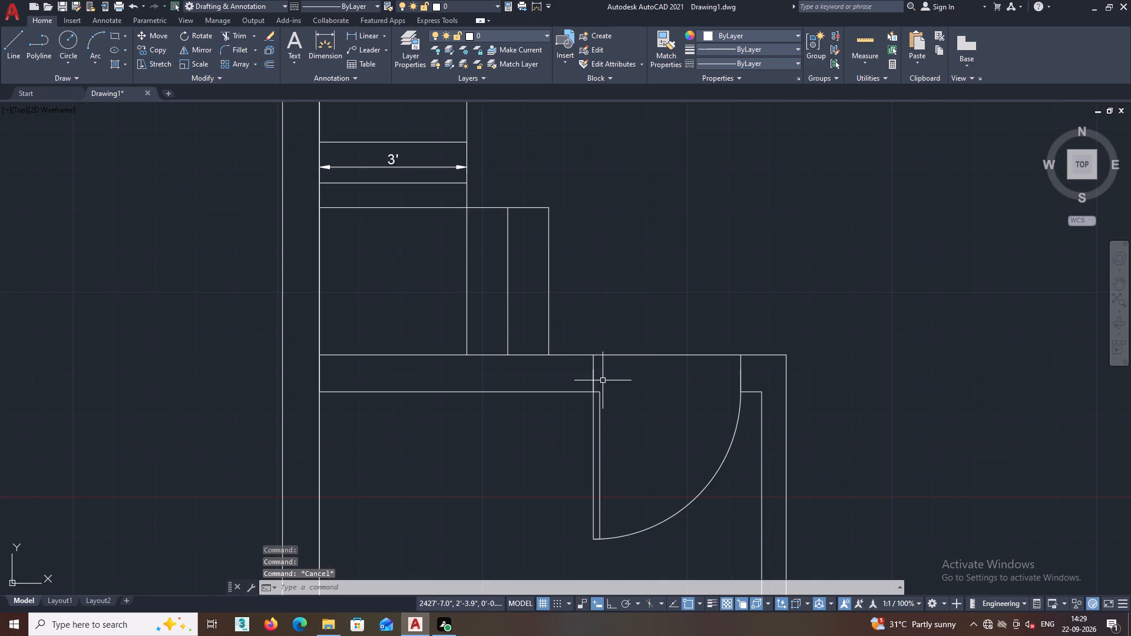
pyautogui.click(594, 377)
pyautogui.rightClick(612, 310)
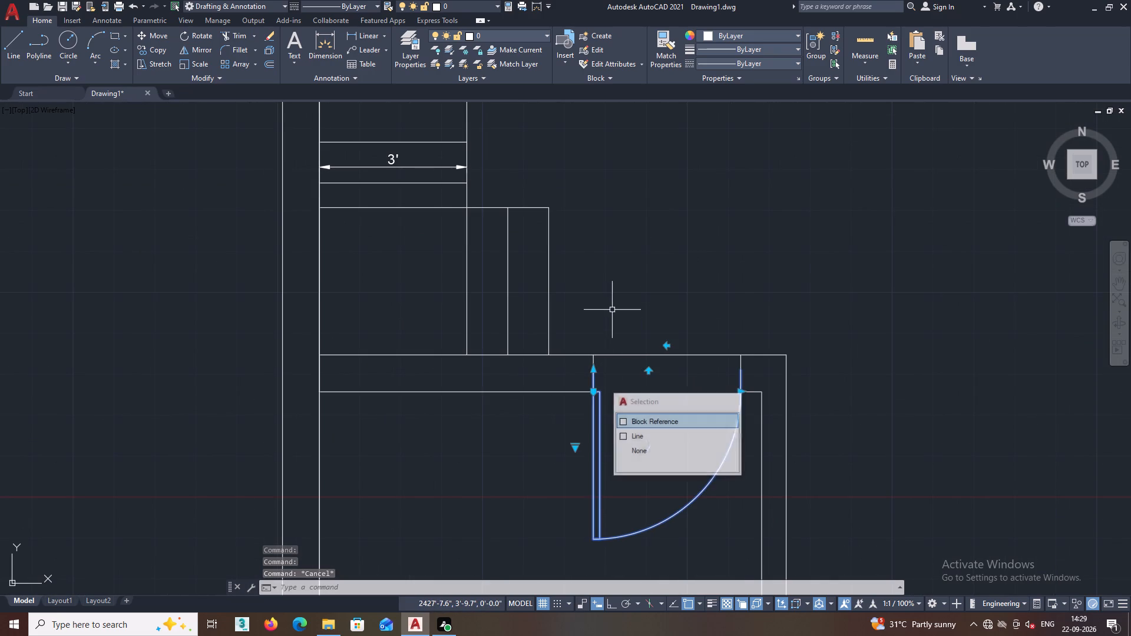
pyautogui.click(643, 407)
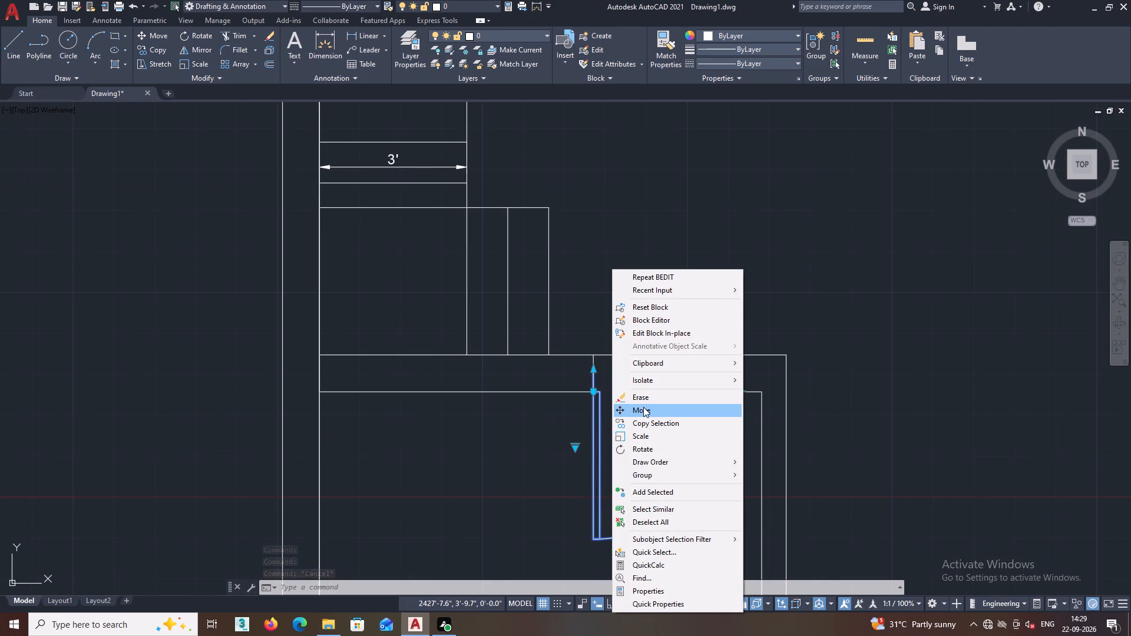
pyautogui.click(592, 373)
pyautogui.click(592, 355)
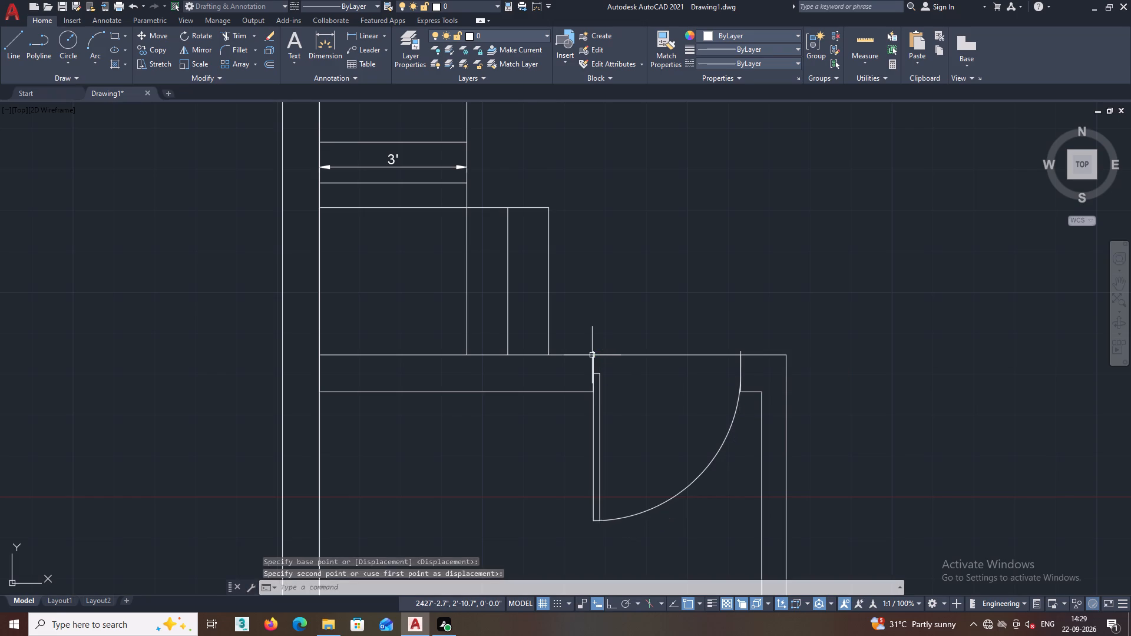
pyautogui.press('Escape')
# Move the door down about 0.9" so the upper end of its jamb meets the wall's upper line.
pyautogui.scroll(2, 615, 347)
pyautogui.click(558, 360)
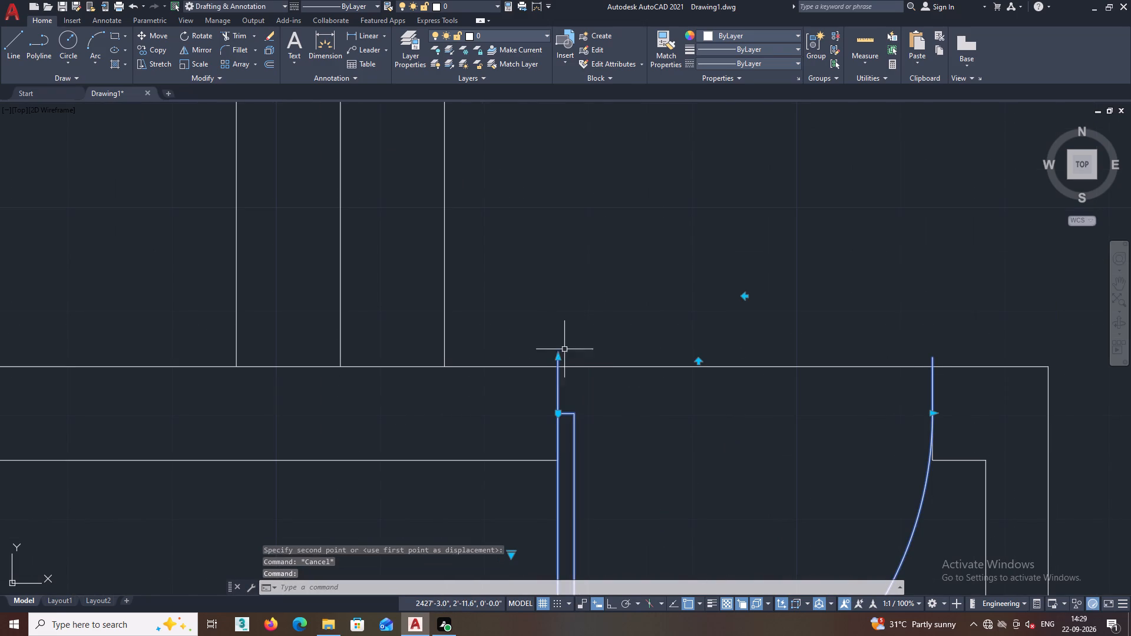
pyautogui.rightClick(572, 332)
pyautogui.click(630, 281)
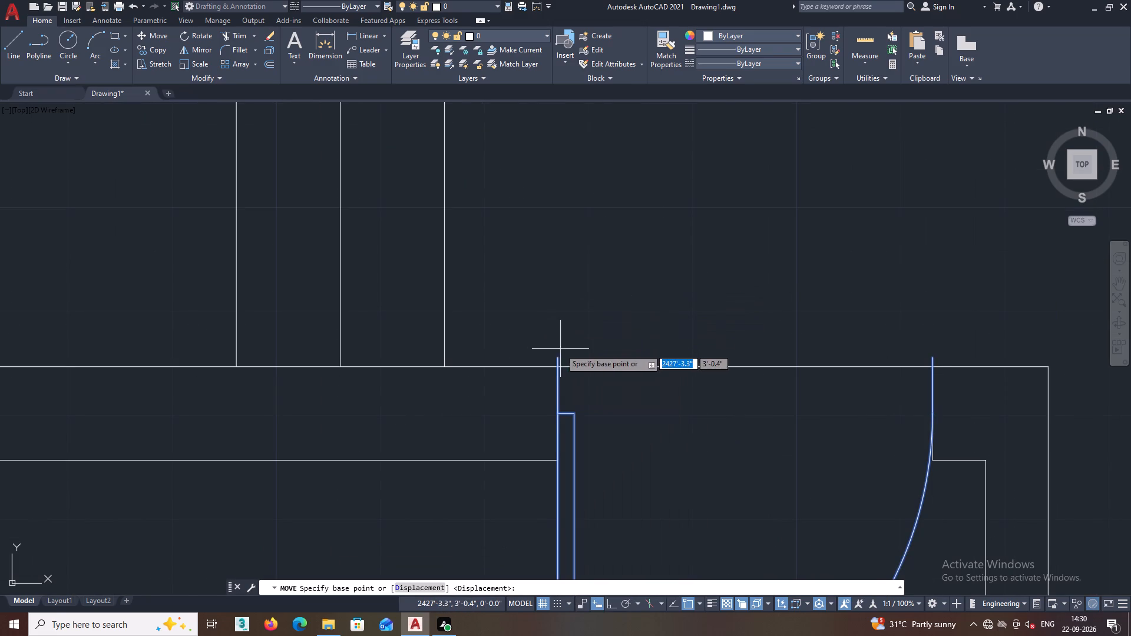
pyautogui.click(557, 358)
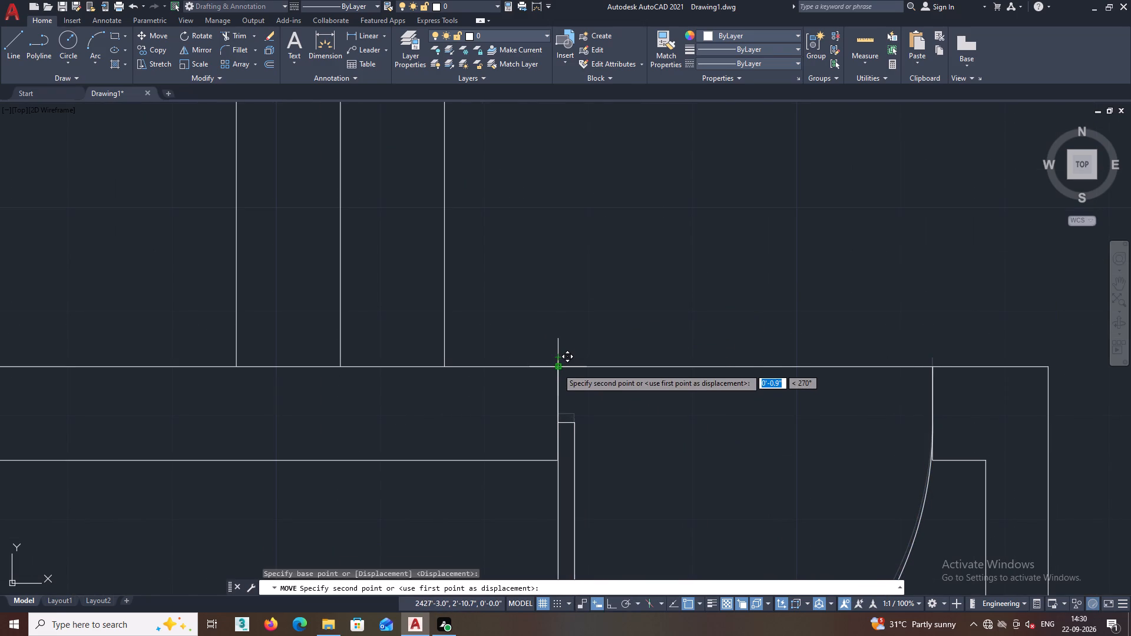
pyautogui.click(557, 368)
pyautogui.press('Escape')
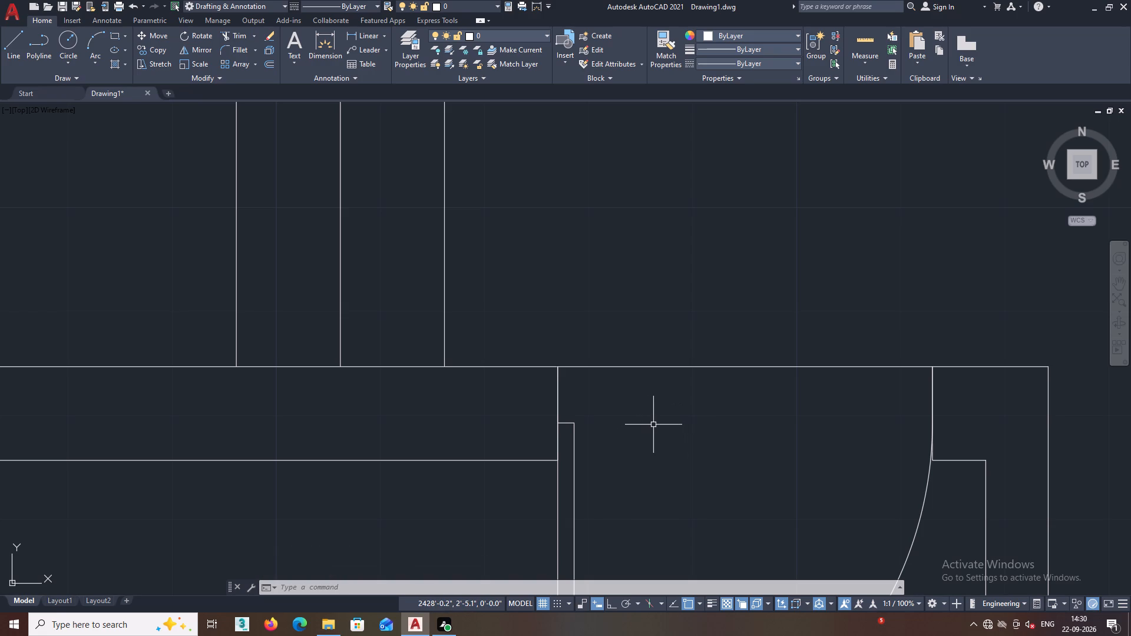
# Flip the same door sideways so its hinge is on the opening's side nearest the wall corner.
pyautogui.scroll(-2, 648, 425)
pyautogui.moveTo(648, 429); pyautogui.dragTo(590, 434, button='middle')
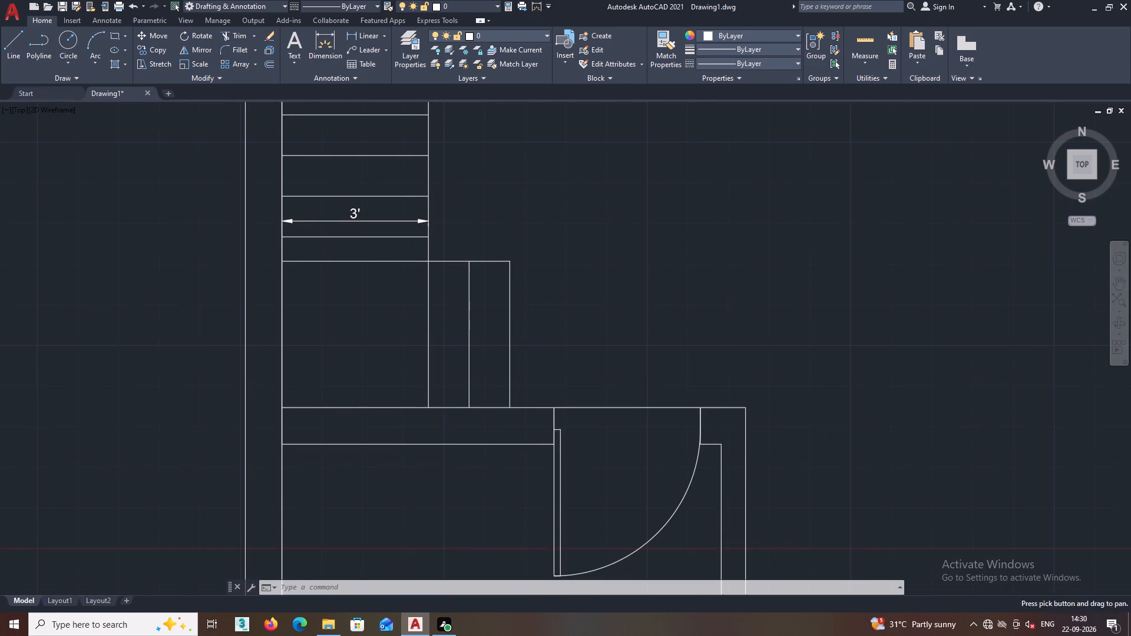
pyautogui.scroll(1, 563, 445)
pyautogui.click(556, 456)
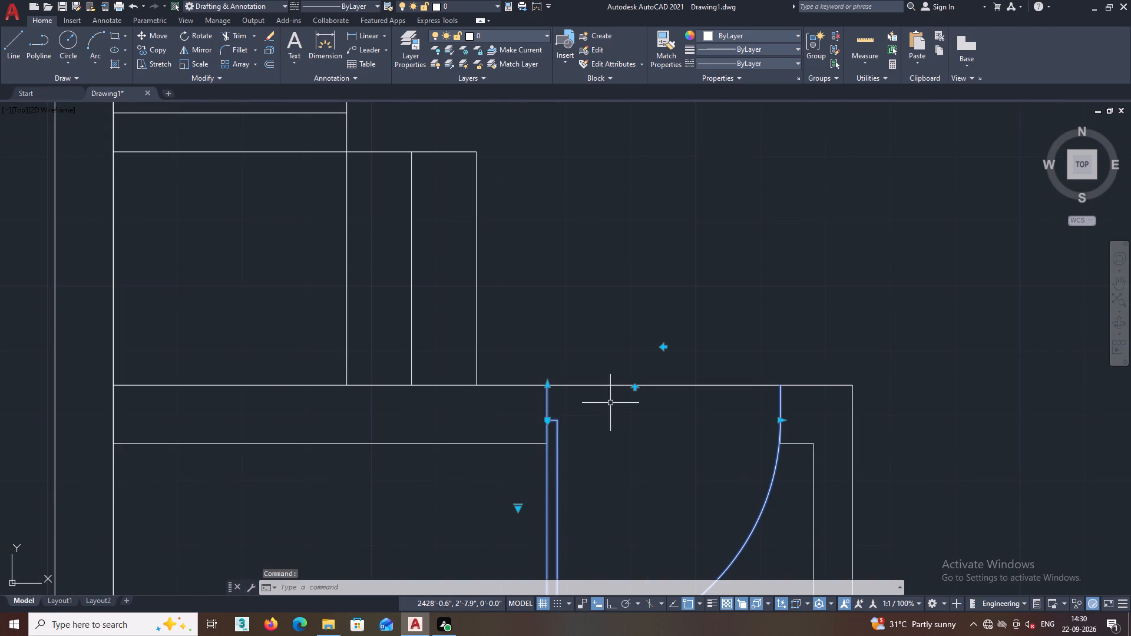
pyautogui.click(661, 349)
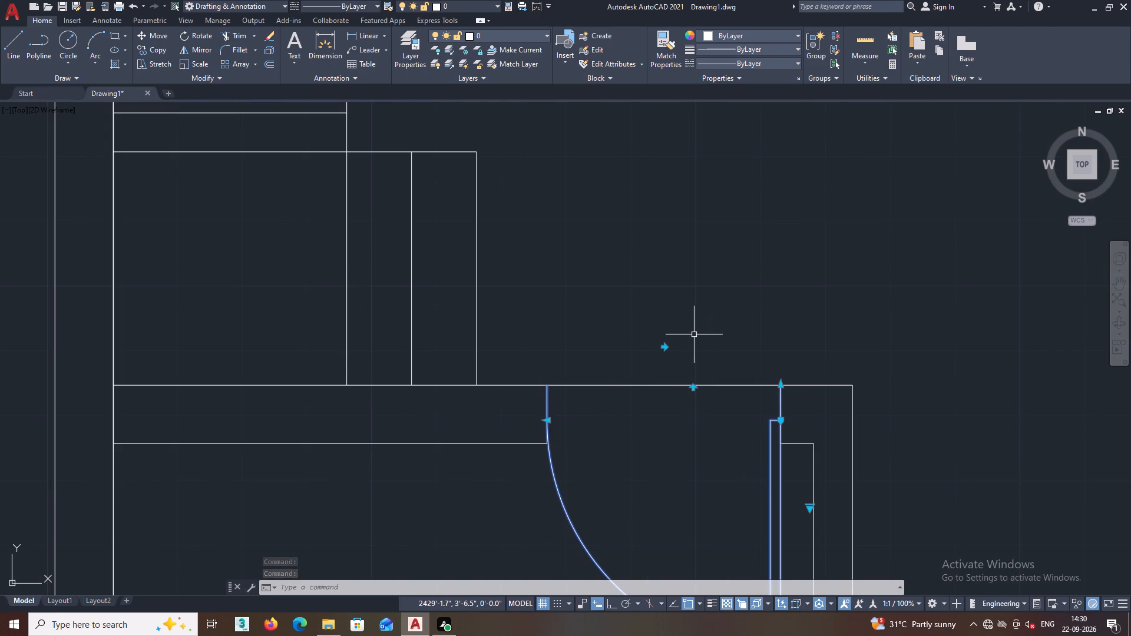
pyautogui.press('Escape')
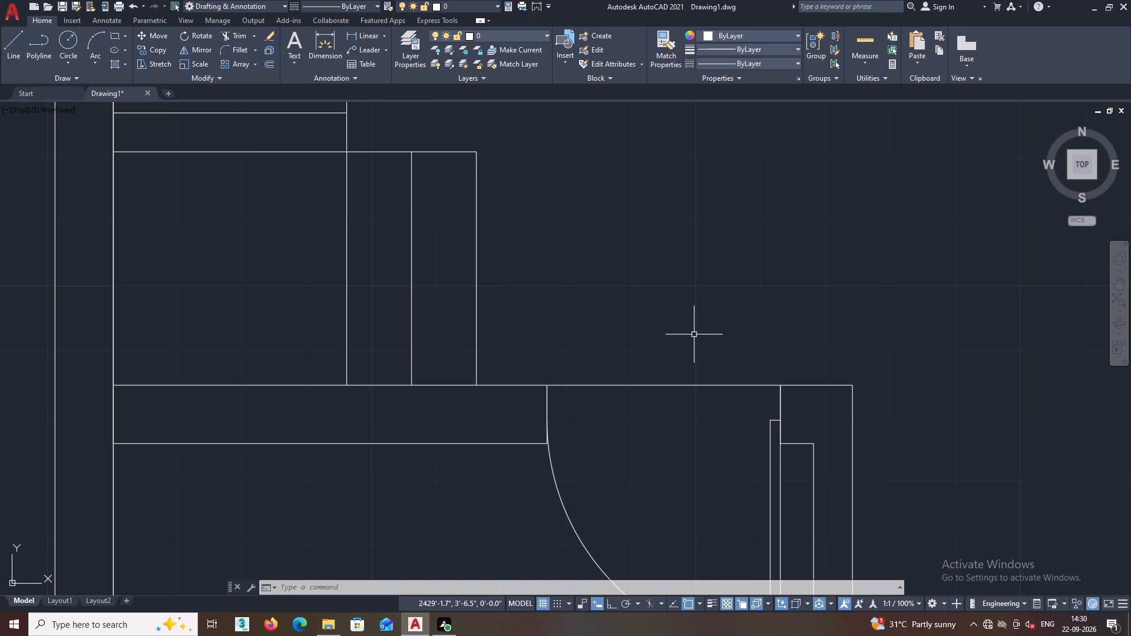
# Examine the flipped door's placement and the doors and openings across the whole floor plan.
pyautogui.scroll(-1, 672, 400)
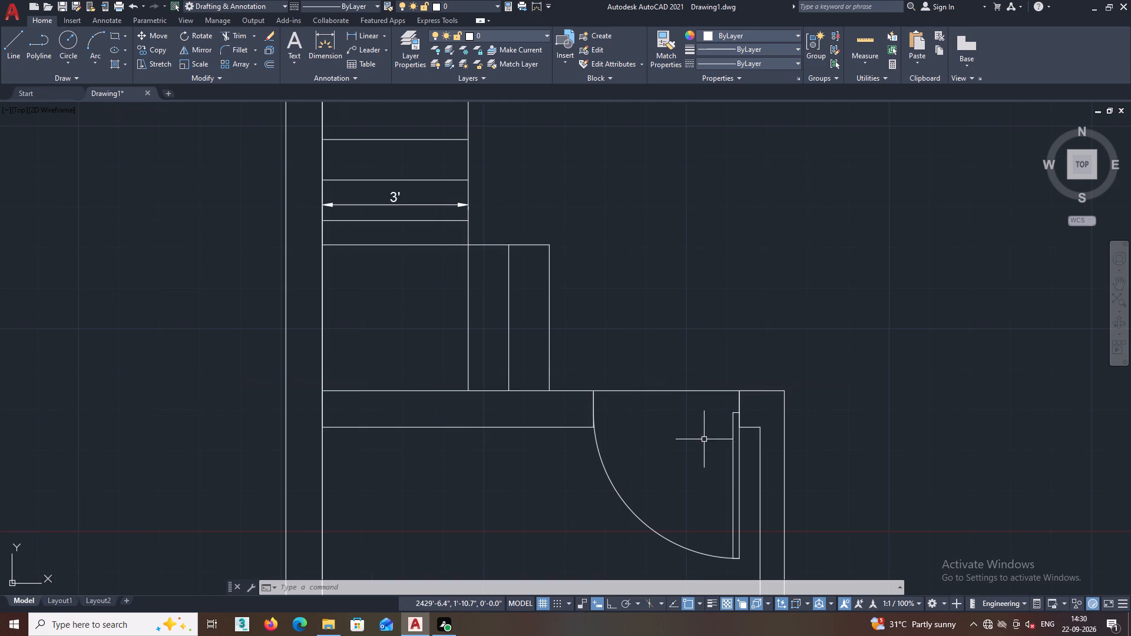
pyautogui.moveTo(689, 418); pyautogui.dragTo(740, 358, button='middle')
pyautogui.moveTo(659, 389); pyautogui.dragTo(664, 383, button='middle')
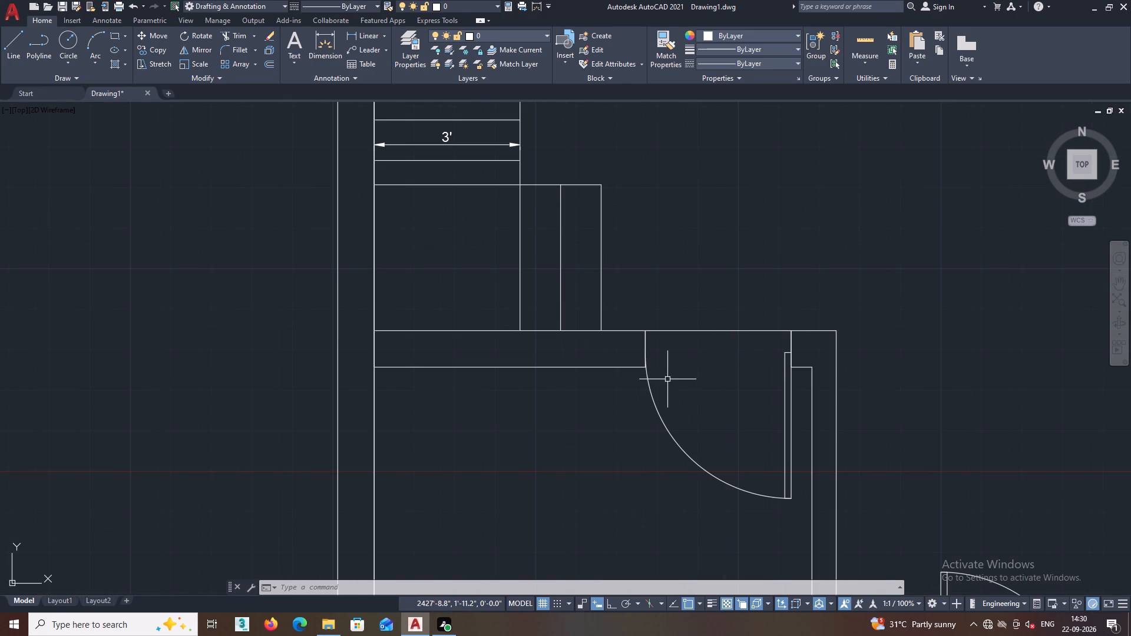
pyautogui.moveTo(664, 383); pyautogui.dragTo(640, 412, button='middle')
pyautogui.moveTo(654, 442); pyautogui.dragTo(604, 407, button='middle')
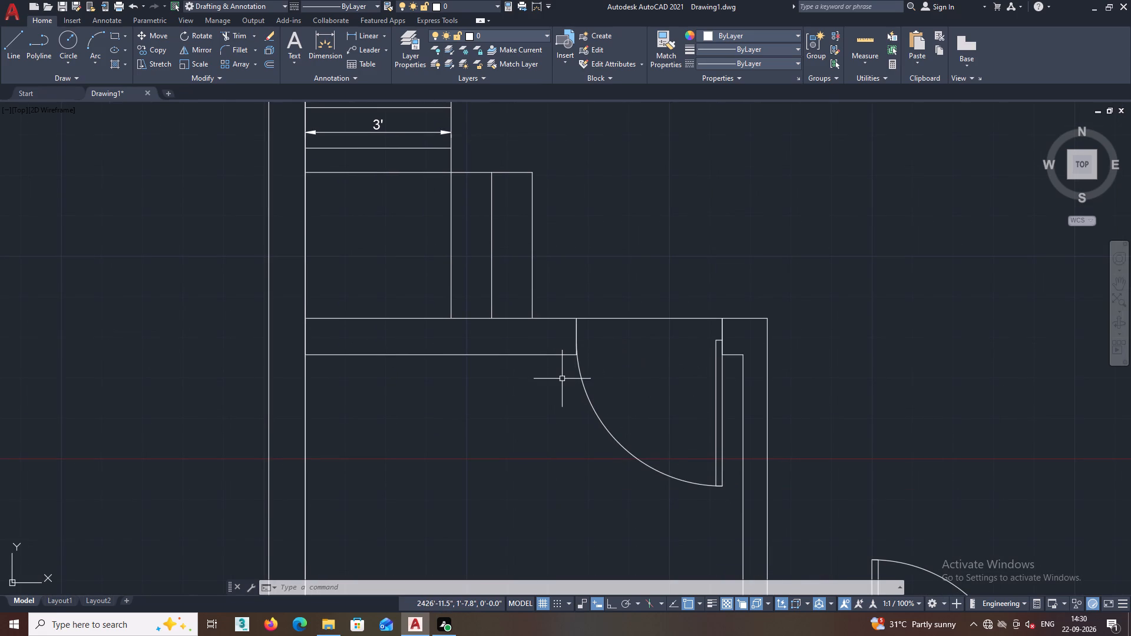
pyautogui.moveTo(566, 373); pyautogui.dragTo(585, 320, button='middle')
pyautogui.scroll(-1, 587, 346)
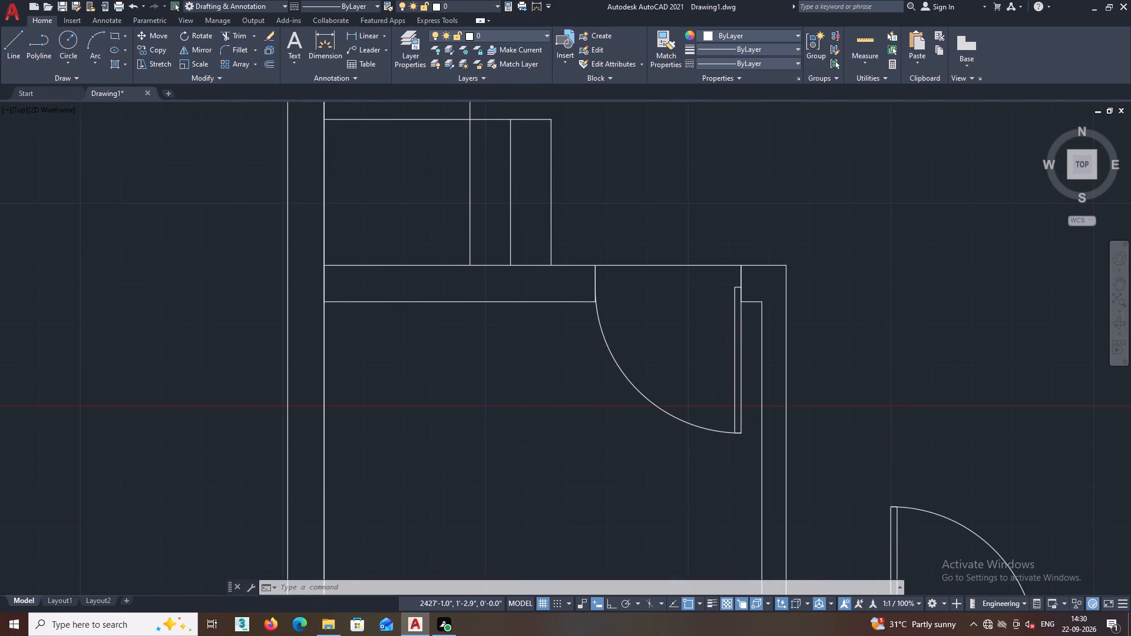
pyautogui.scroll(-1, 587, 346)
pyautogui.moveTo(593, 385); pyautogui.dragTo(553, 381, button='middle')
pyautogui.scroll(-1, 576, 379)
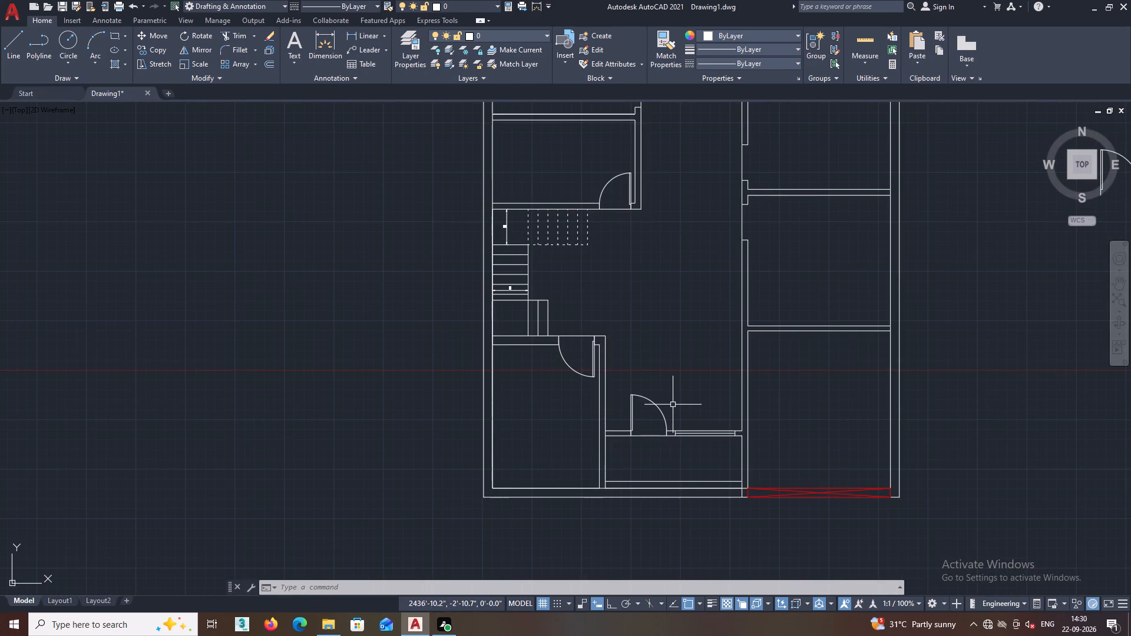
pyautogui.moveTo(654, 400); pyautogui.dragTo(609, 408, button='middle')
pyautogui.moveTo(630, 351); pyautogui.dragTo(576, 360, button='middle')
pyautogui.scroll(-1, 606, 352)
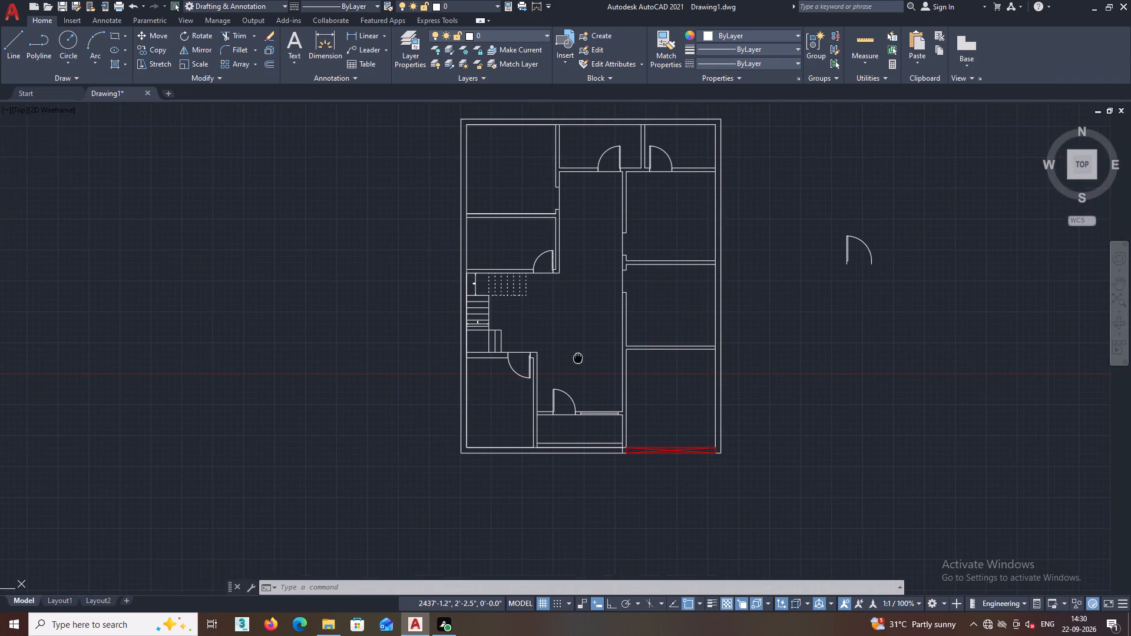
pyautogui.moveTo(576, 360); pyautogui.dragTo(573, 365, button='middle')
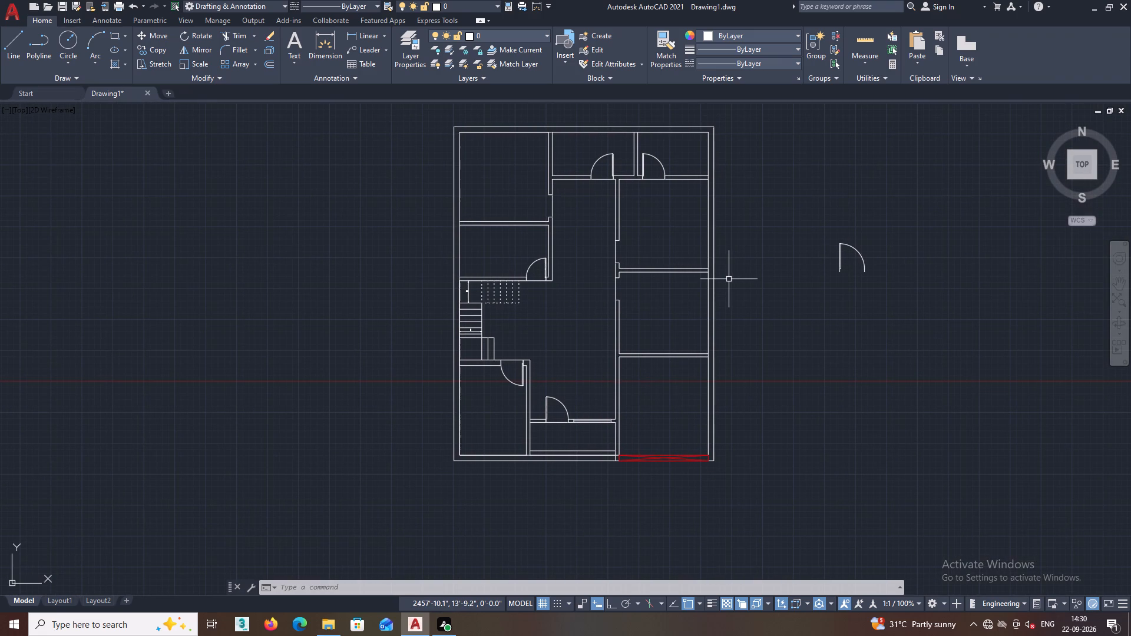
pyautogui.moveTo(690, 278); pyautogui.dragTo(650, 375, button='middle')
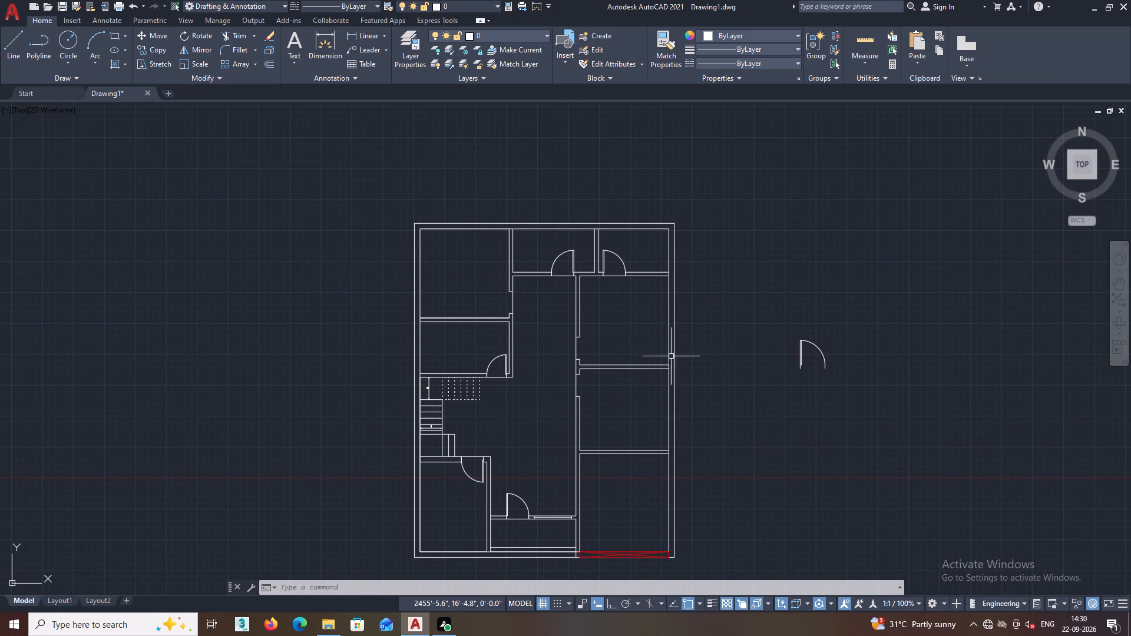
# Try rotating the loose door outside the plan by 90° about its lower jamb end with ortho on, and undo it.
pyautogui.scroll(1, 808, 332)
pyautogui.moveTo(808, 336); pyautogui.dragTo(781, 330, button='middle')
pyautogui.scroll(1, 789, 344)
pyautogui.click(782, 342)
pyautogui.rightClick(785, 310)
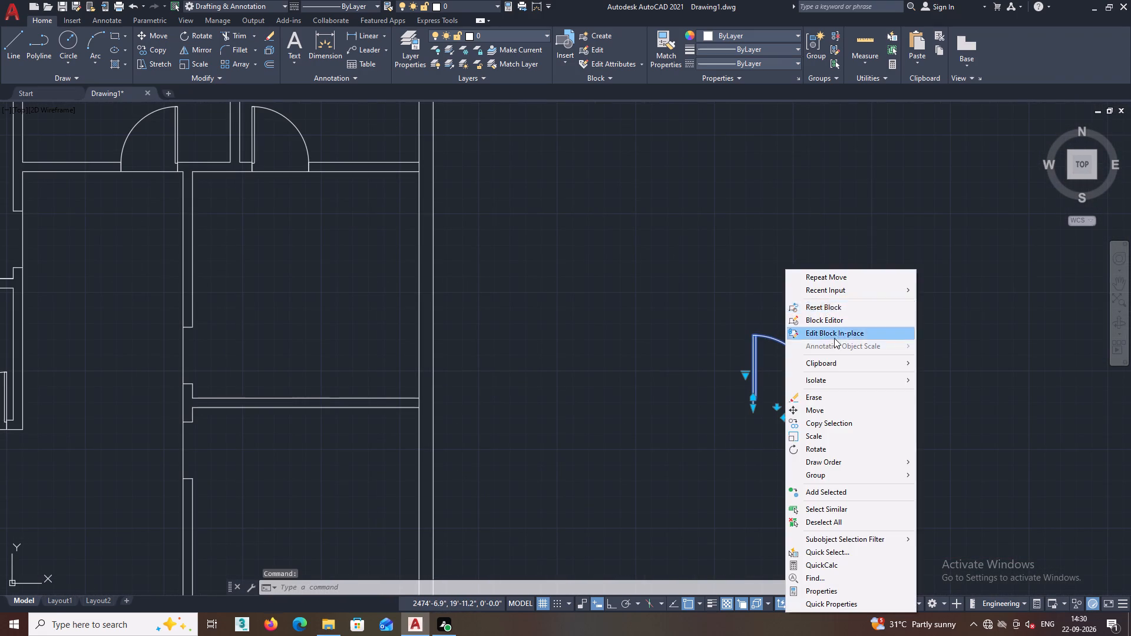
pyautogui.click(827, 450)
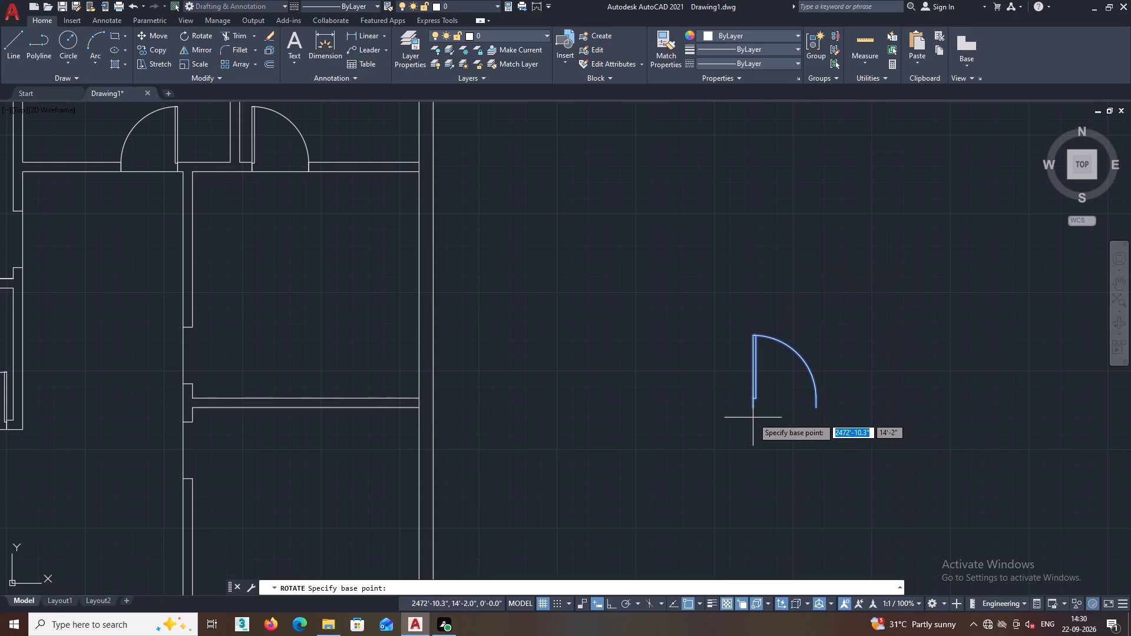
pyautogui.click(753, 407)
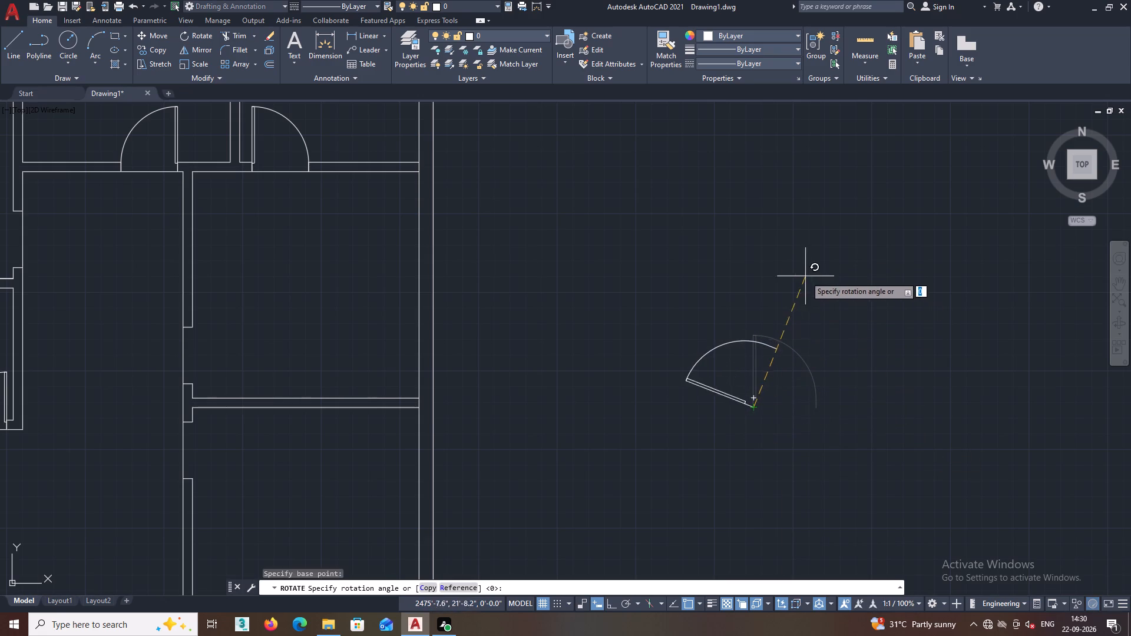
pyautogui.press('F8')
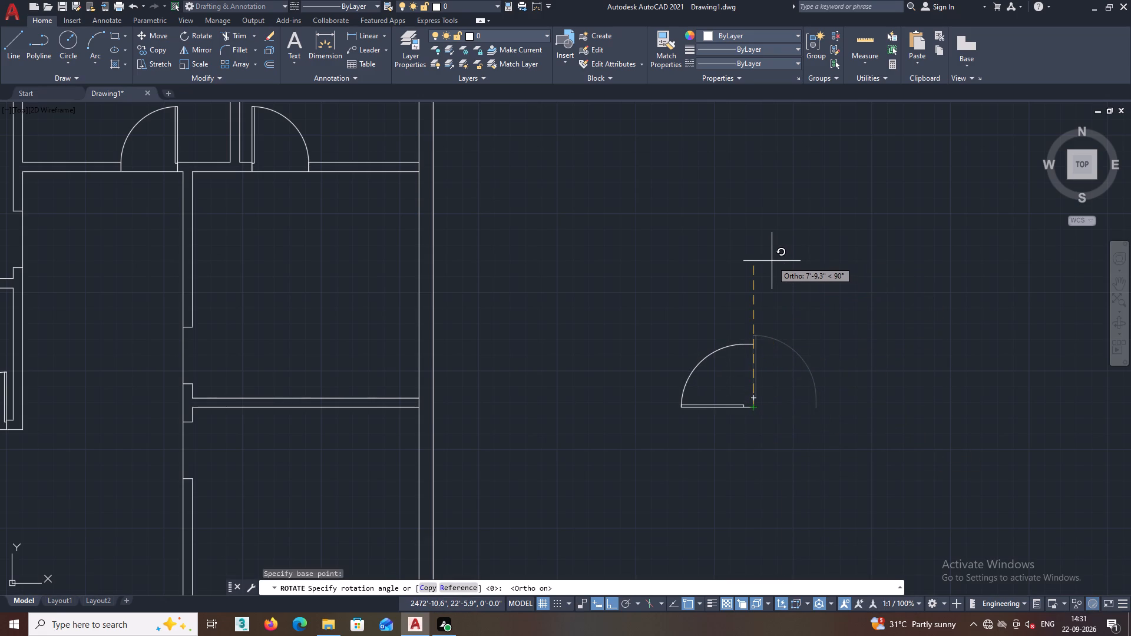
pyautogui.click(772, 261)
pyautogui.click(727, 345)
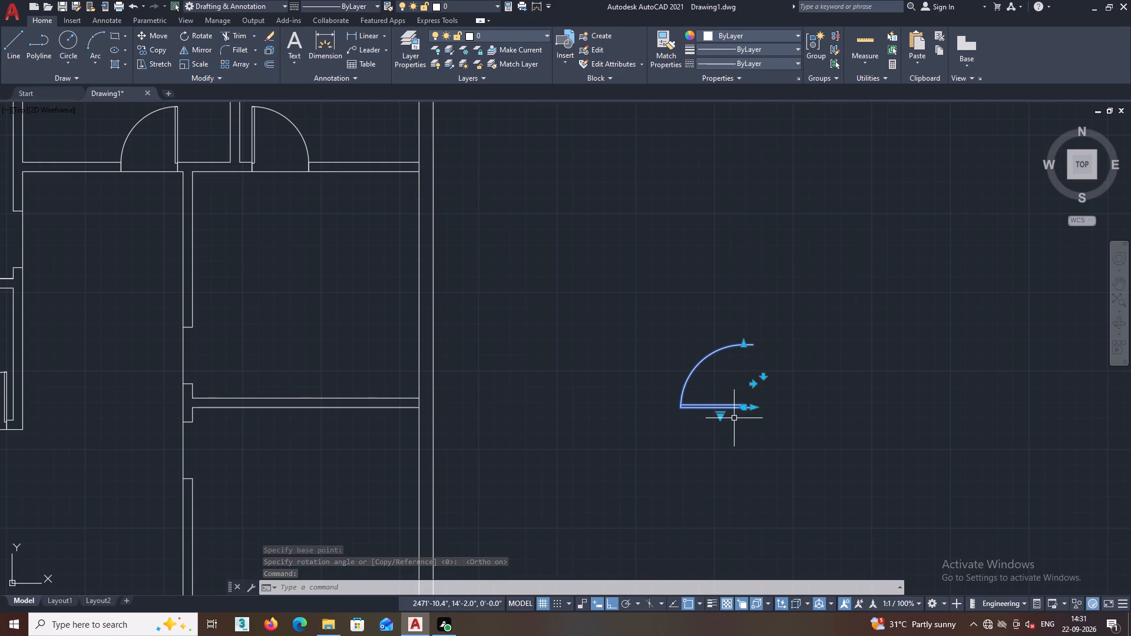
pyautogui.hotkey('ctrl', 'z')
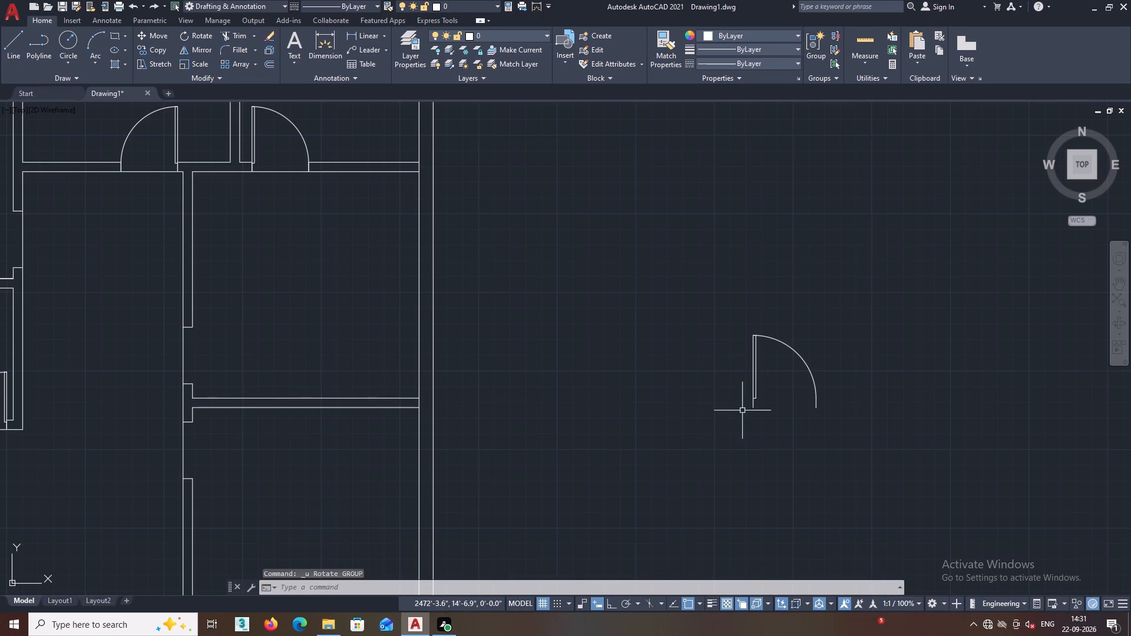
# Erase the loose door outside the floor plan.
pyautogui.moveTo(759, 413); pyautogui.dragTo(759, 407)
pyautogui.click(742, 367)
pyautogui.press('Delete')
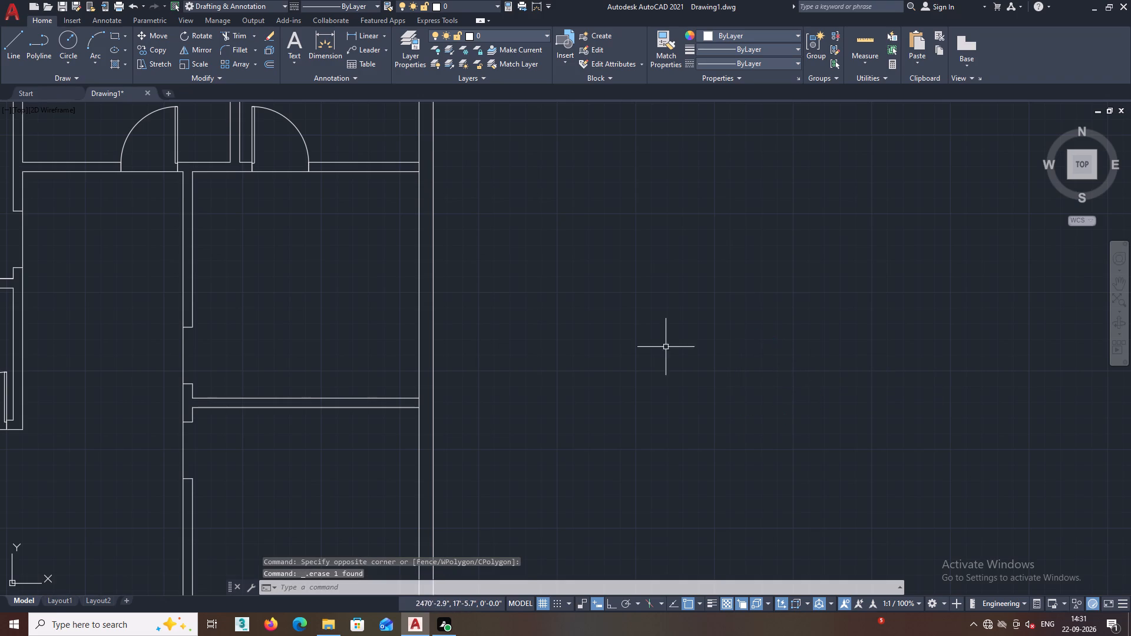
# Copy the door next to the window in the front wall to the empty area outside the plan, beyond the garage-side wall.
pyautogui.moveTo(690, 207); pyautogui.dragTo(816, 223, button='middle')
pyautogui.scroll(-2, 475, 191)
pyautogui.moveTo(505, 264); pyautogui.dragTo(550, 235, button='middle')
pyautogui.scroll(2, 404, 366)
pyautogui.click(385, 401)
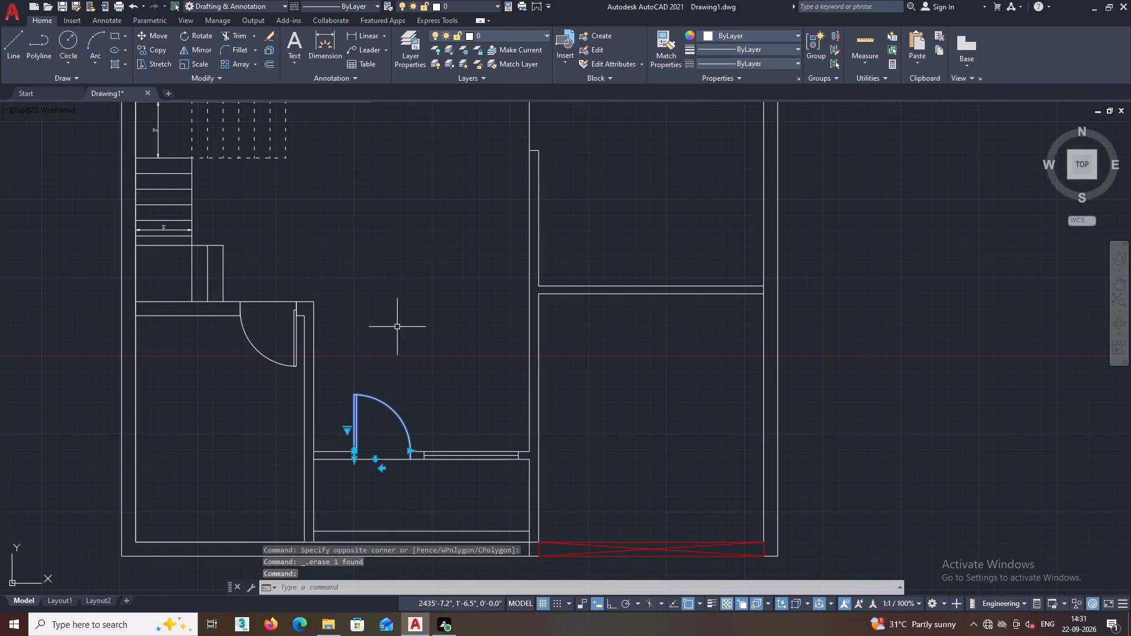
pyautogui.rightClick(397, 326)
pyautogui.doubleClick(445, 423)
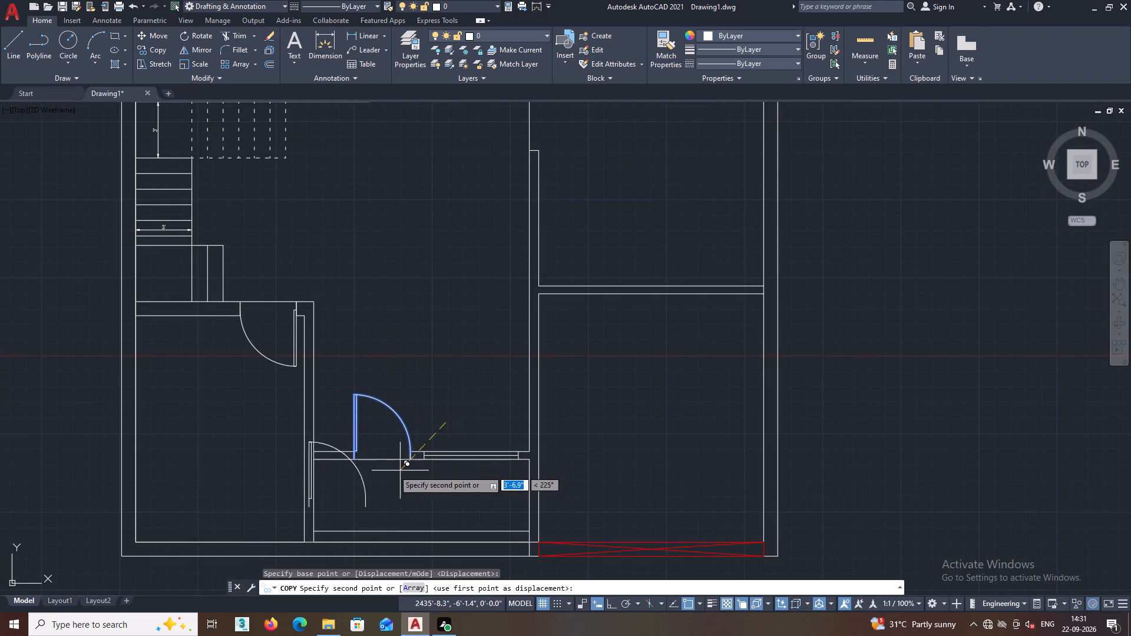
pyautogui.moveTo(852, 279); pyautogui.dragTo(541, 346, button='middle')
pyautogui.click(749, 310)
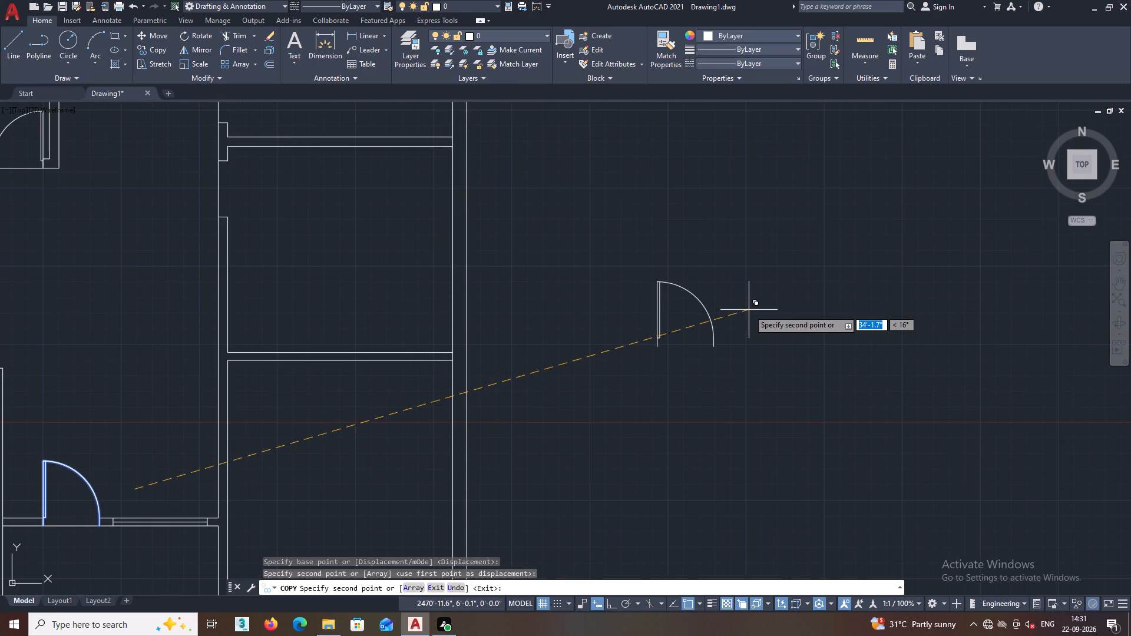
pyautogui.press('Escape')
# Rotate the loose door outside the plan by 90° with ortho on.
pyautogui.click(693, 298)
pyautogui.rightClick(719, 248)
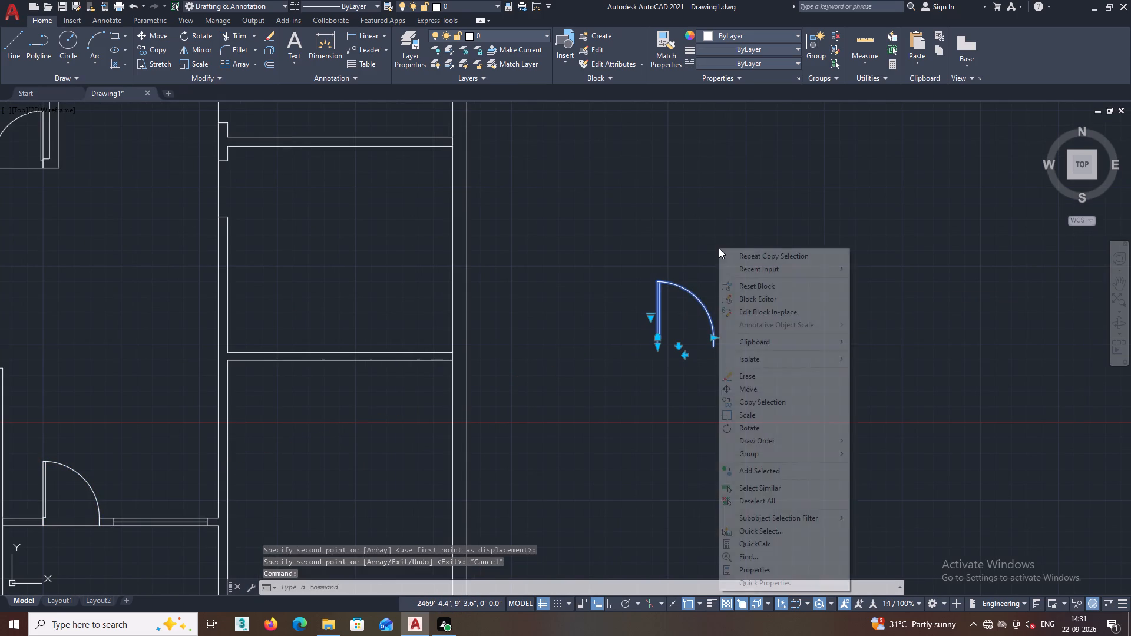
pyautogui.doubleClick(757, 426)
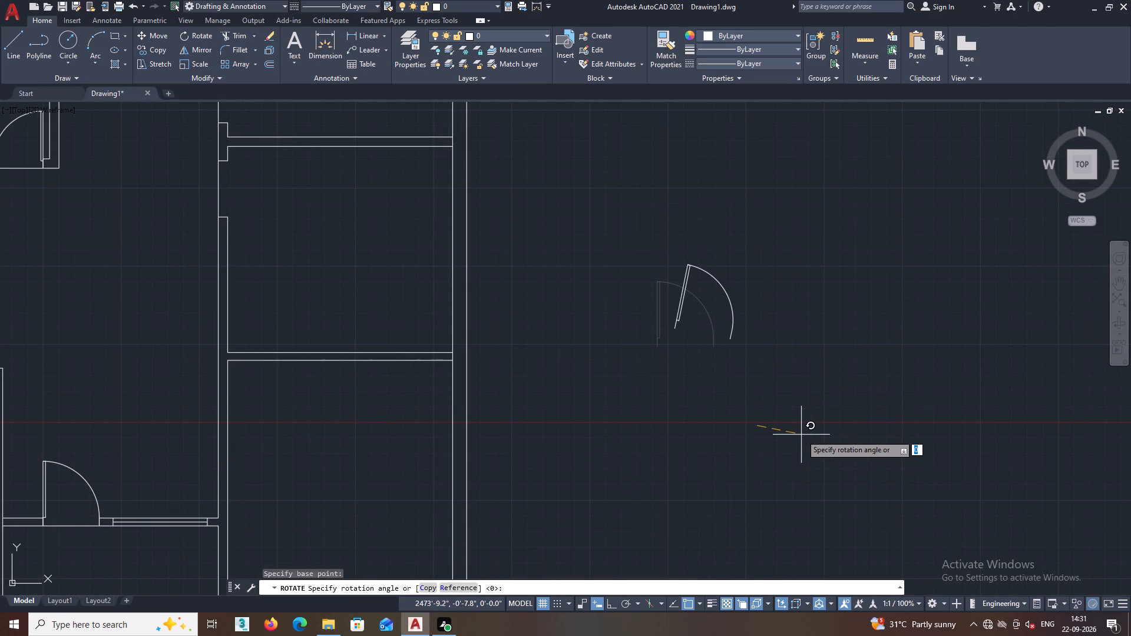
pyautogui.press('F8')
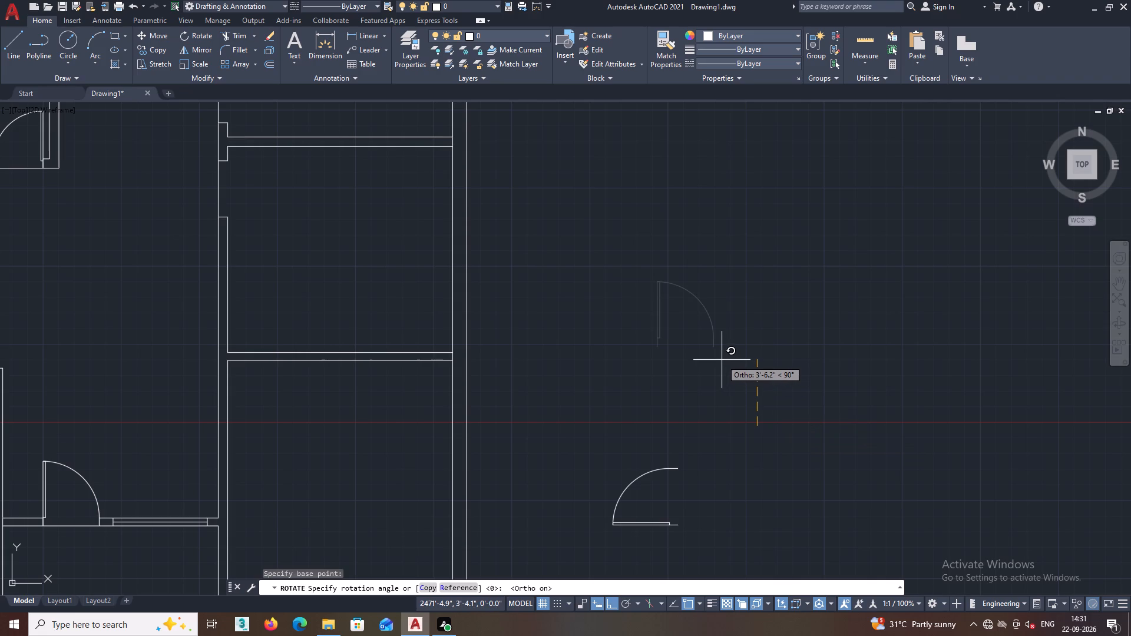
pyautogui.click(722, 360)
# Copy the rotated door from its jamb end into the empty opening in the upper-left room's corridor wall, with ortho off.
pyautogui.moveTo(690, 414); pyautogui.dragTo(726, 336, button='middle')
pyautogui.scroll(-1, 722, 428)
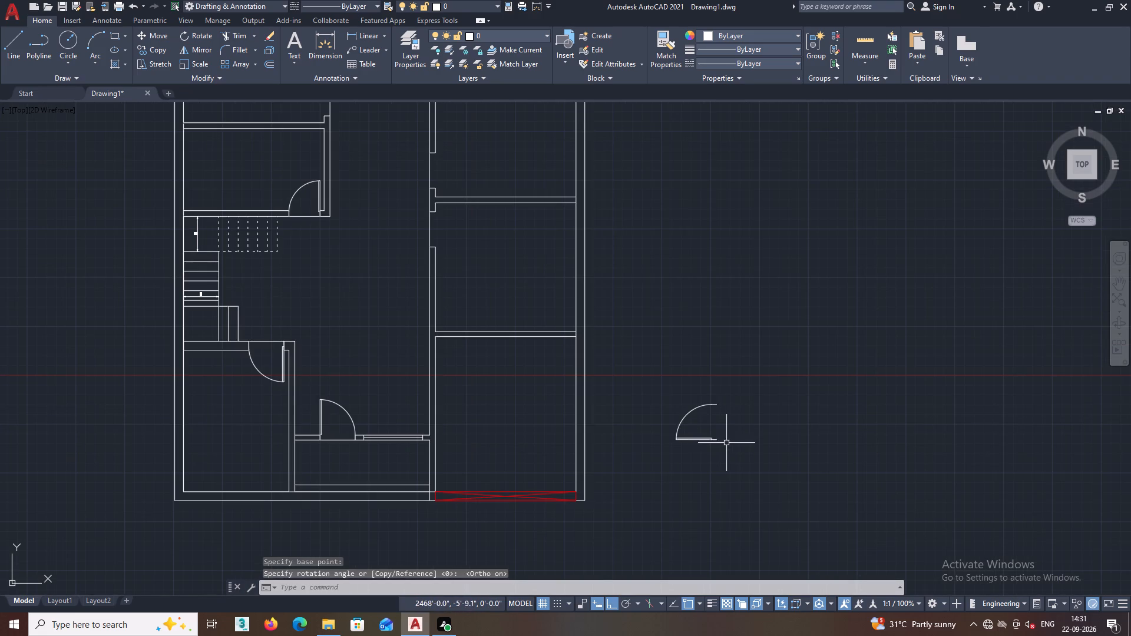
pyautogui.click(724, 448)
pyautogui.click(681, 365)
pyautogui.rightClick(686, 339)
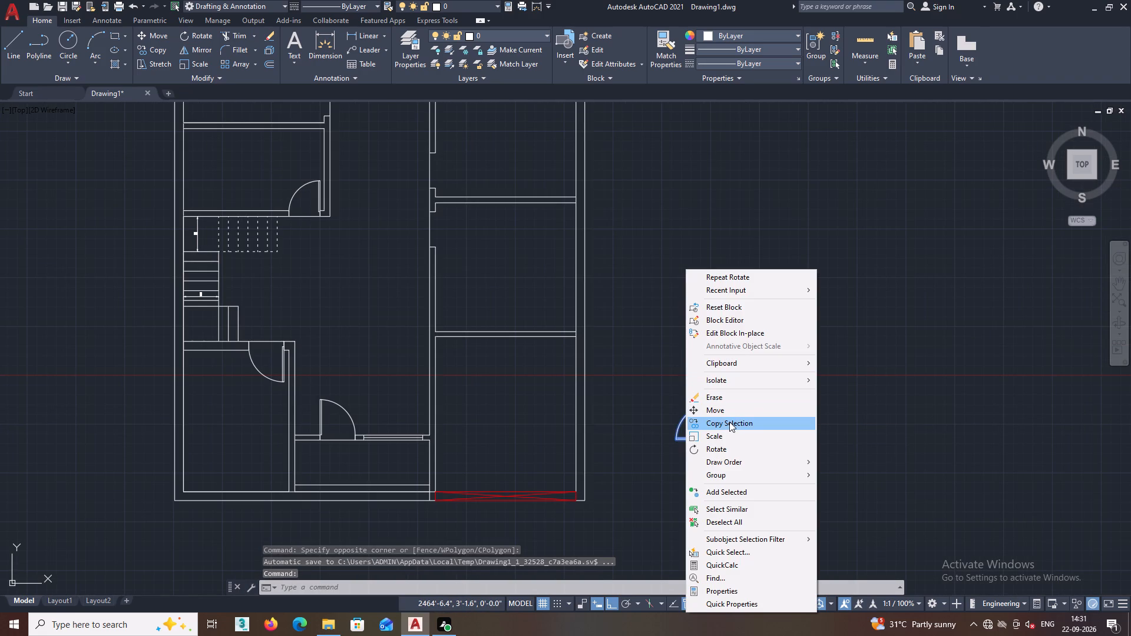
pyautogui.click(738, 424)
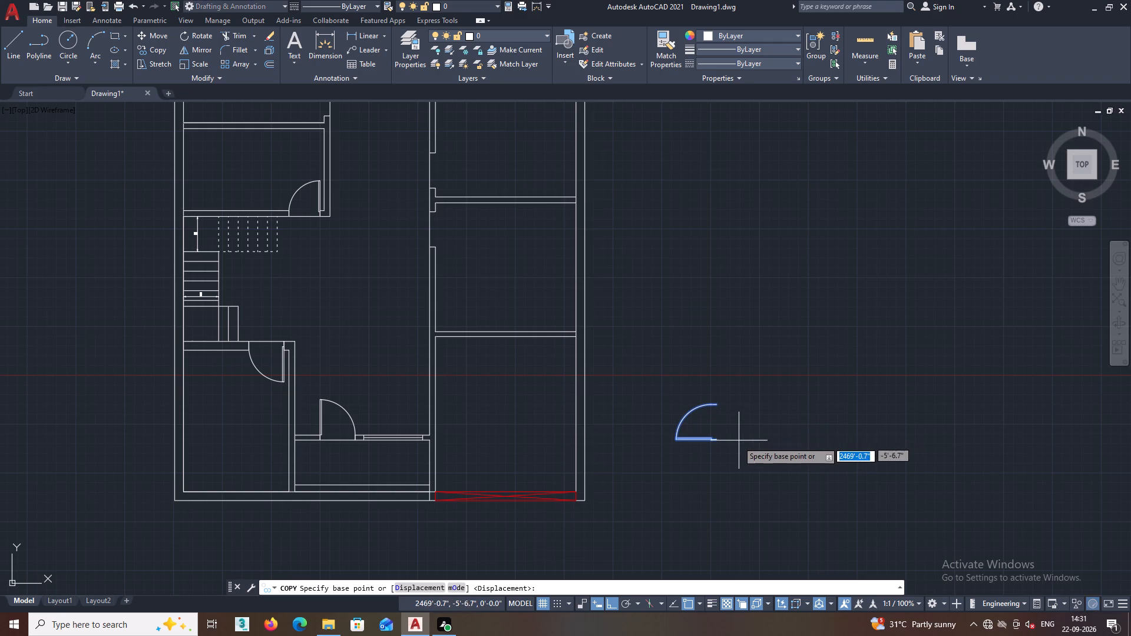
pyautogui.click(716, 441)
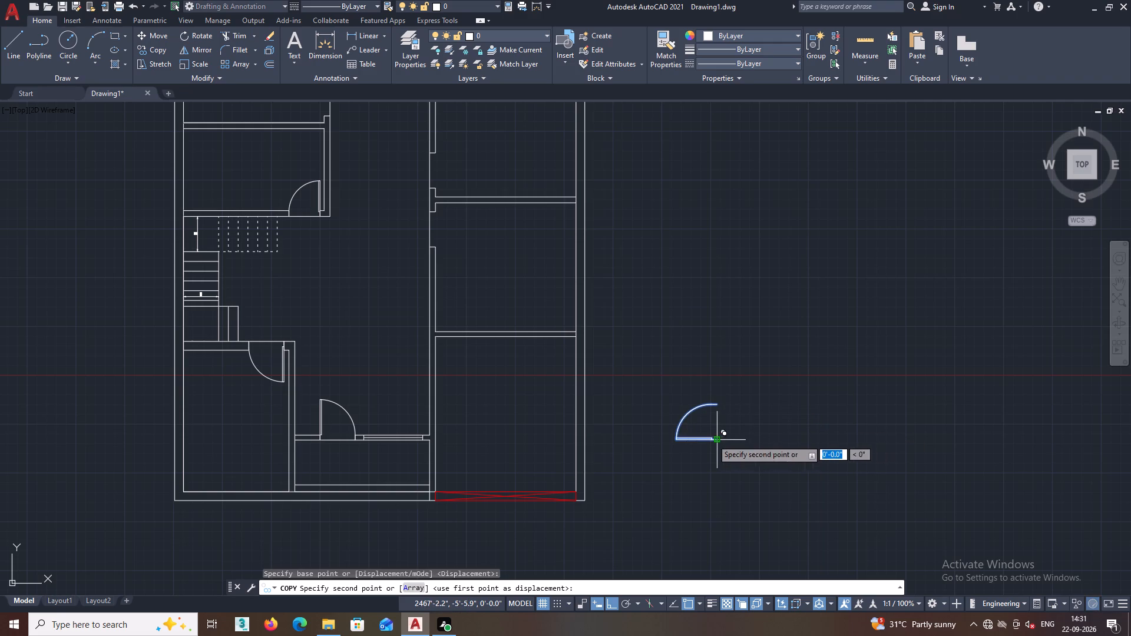
pyautogui.press('F8')
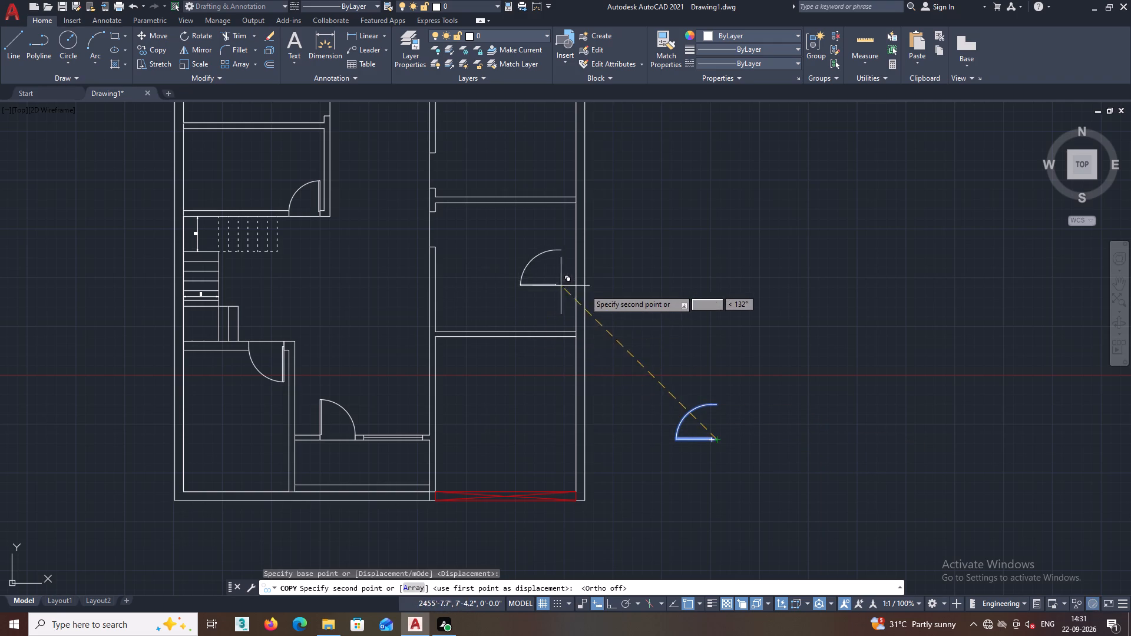
pyautogui.moveTo(487, 288); pyautogui.dragTo(667, 408, button='middle')
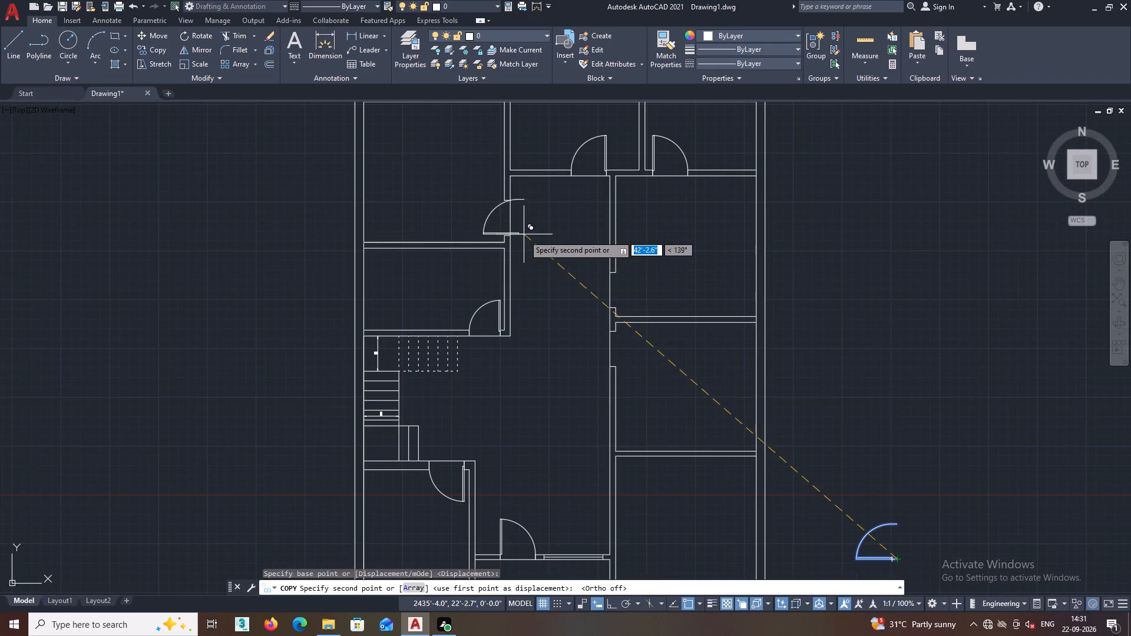
pyautogui.moveTo(535, 291); pyautogui.dragTo(546, 327, button='middle')
pyautogui.scroll(2, 538, 316)
pyautogui.moveTo(517, 268); pyautogui.dragTo(555, 449, button='middle')
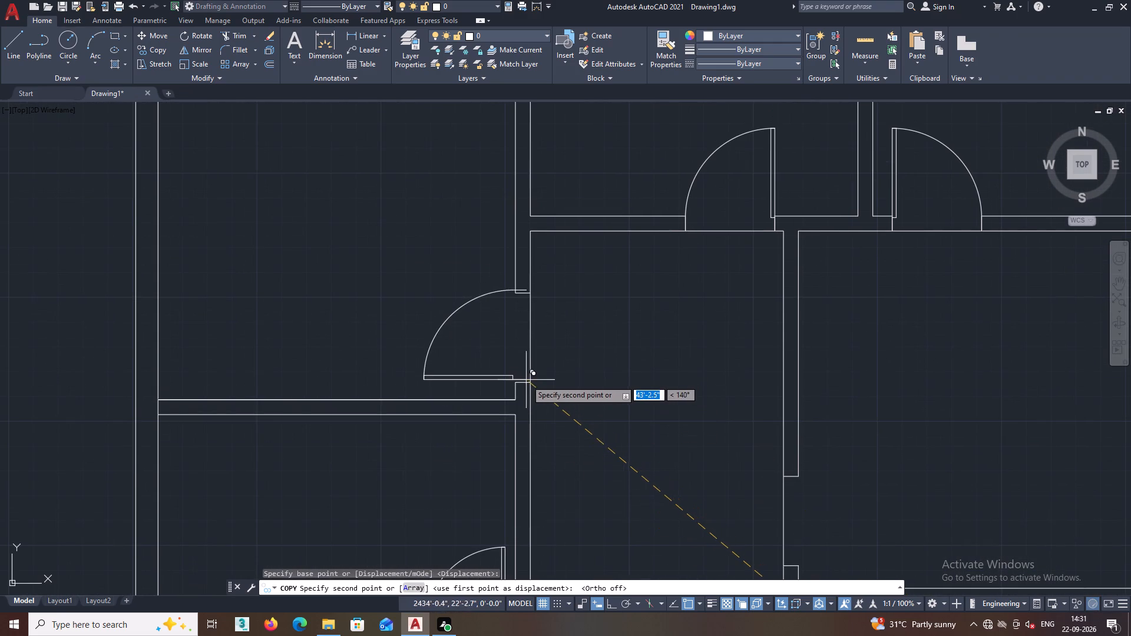
pyautogui.click(531, 383)
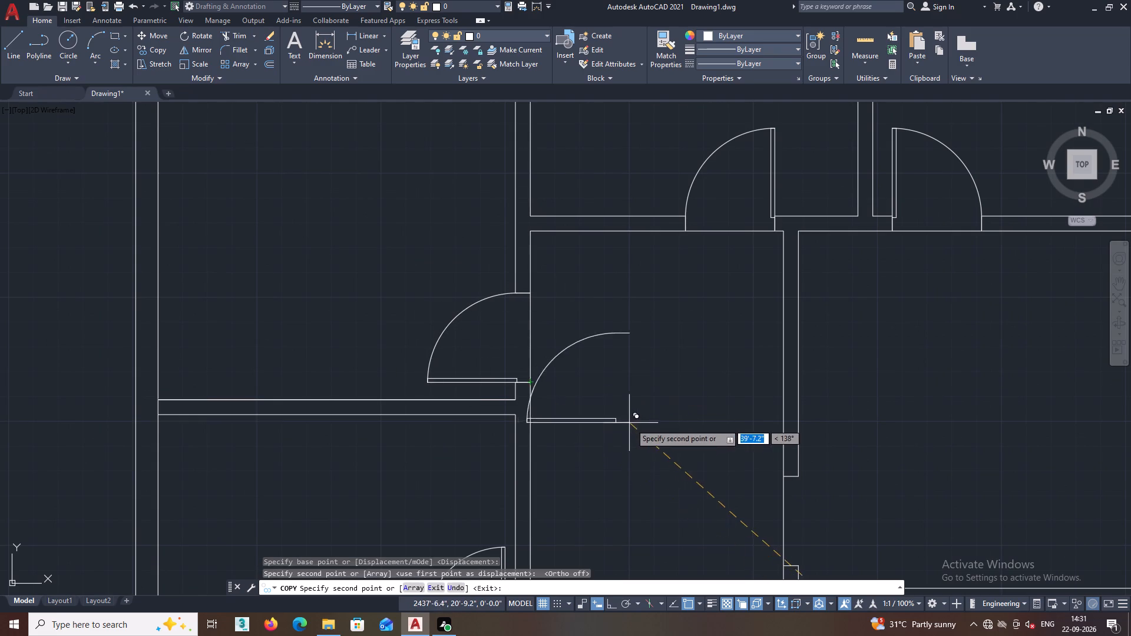
# Place another copy of the rotated door at the upper opening in the corridor's opposite wall and end the copying.
pyautogui.moveTo(628, 423); pyautogui.dragTo(593, 377, button='middle')
pyautogui.moveTo(590, 423); pyautogui.dragTo(574, 374, button='middle')
pyautogui.moveTo(627, 440); pyautogui.dragTo(616, 416, button='middle')
pyautogui.moveTo(601, 441); pyautogui.dragTo(604, 412, button='middle')
pyautogui.scroll(-2, 623, 462)
pyautogui.moveTo(699, 444); pyautogui.dragTo(642, 427, button='middle')
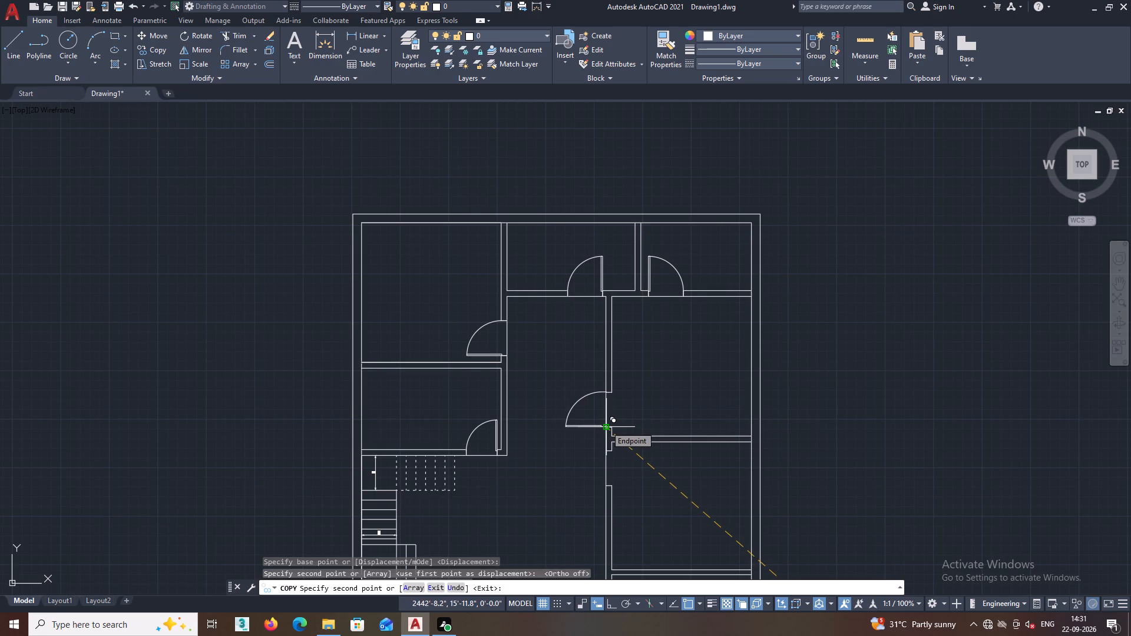
pyautogui.click(606, 426)
pyautogui.press('Escape')
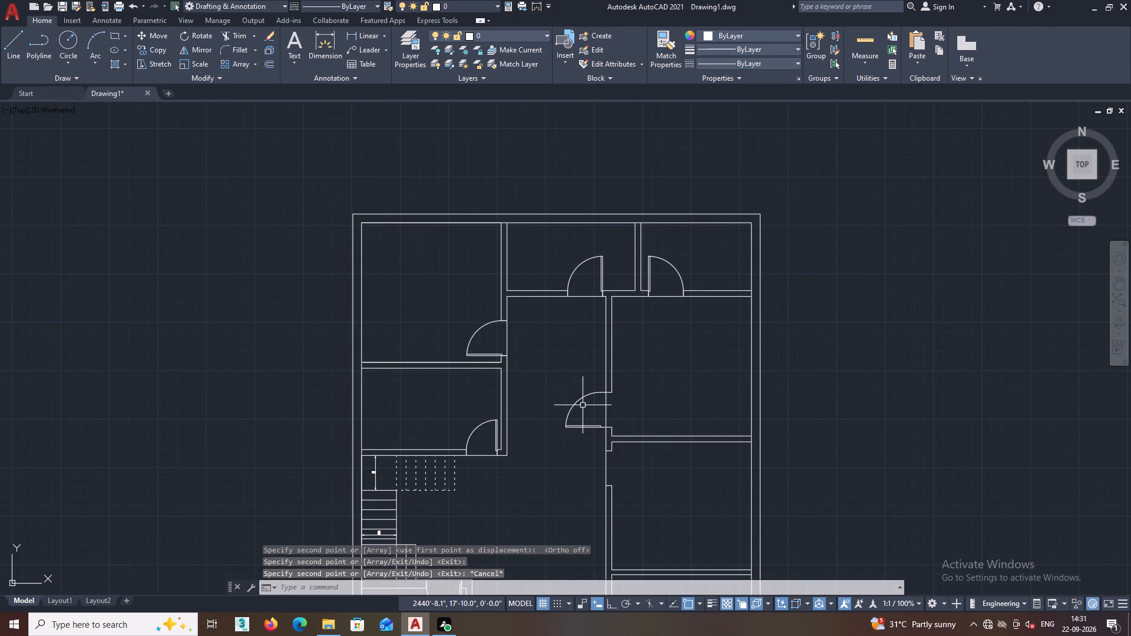
# Flip the new door in the corridor's right-hand wall so it swings into the room instead of the corridor.
pyautogui.click(581, 399)
pyautogui.scroll(2, 606, 416)
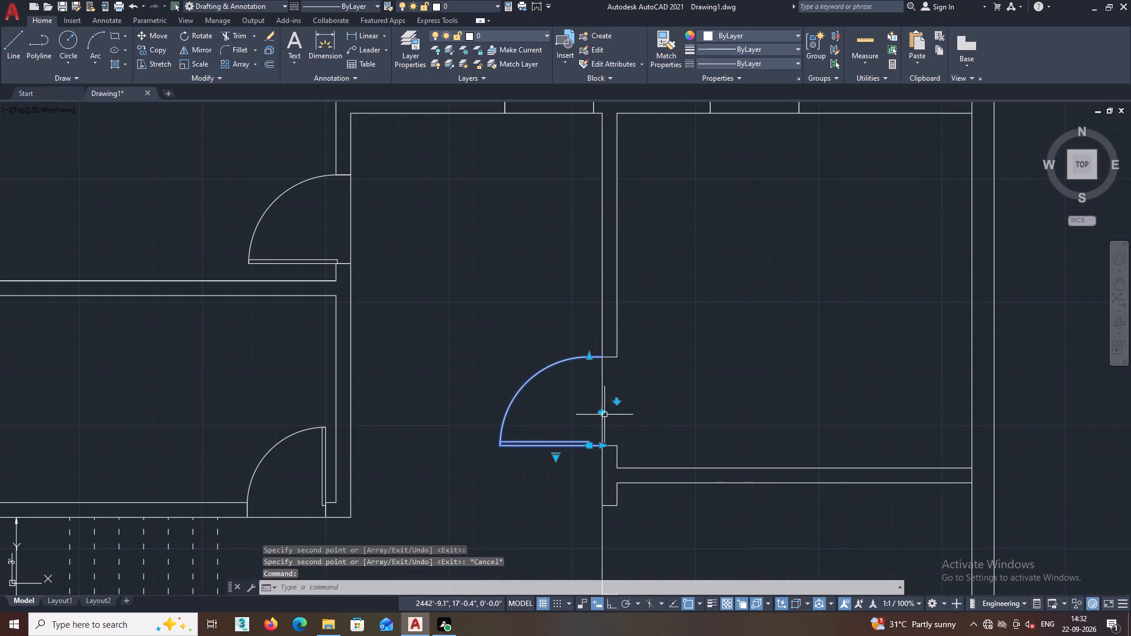
pyautogui.click(604, 415)
pyautogui.press('Escape')
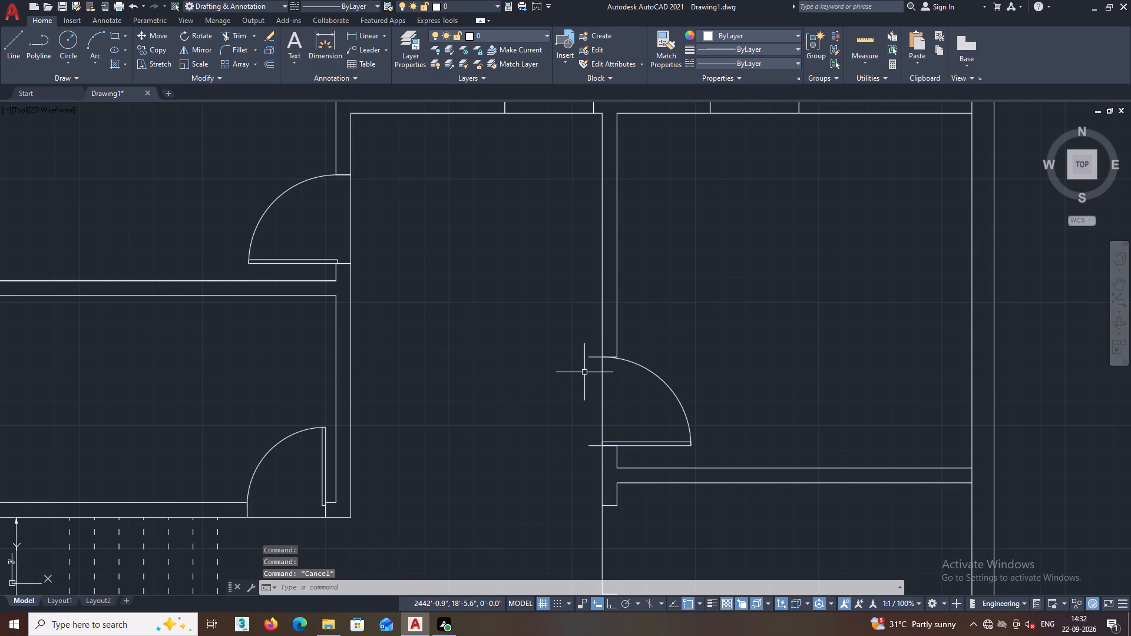
# Move the flipped door by its lower jamb end onto the opening's lower corner at the corridor wall face.
pyautogui.click(589, 357)
pyautogui.rightClick(568, 322)
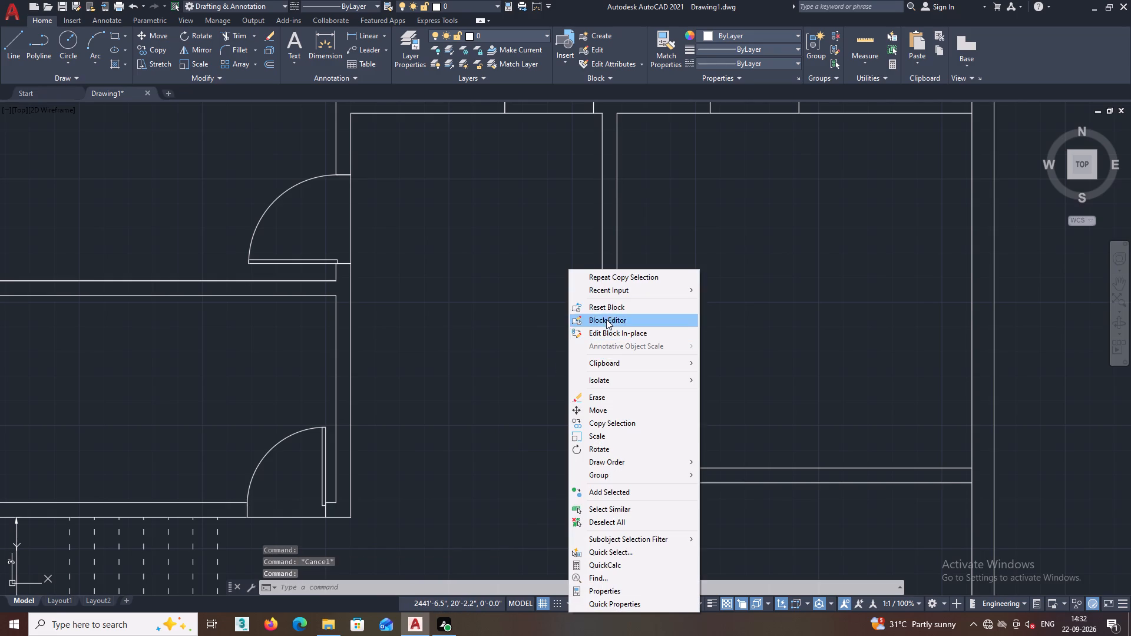
pyautogui.click(604, 408)
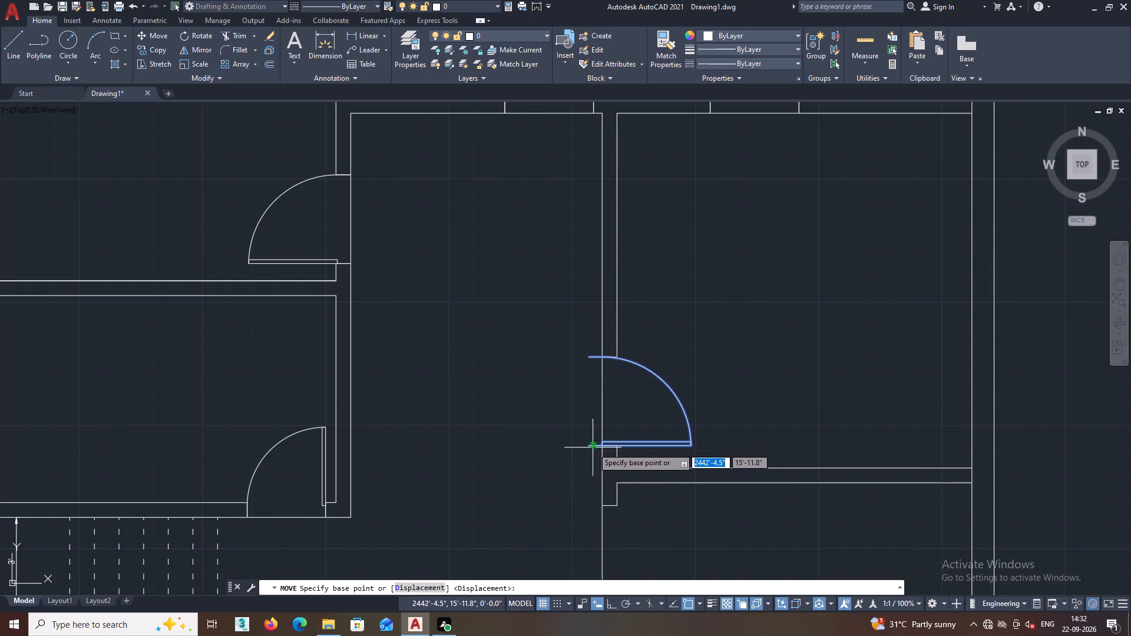
pyautogui.click(587, 446)
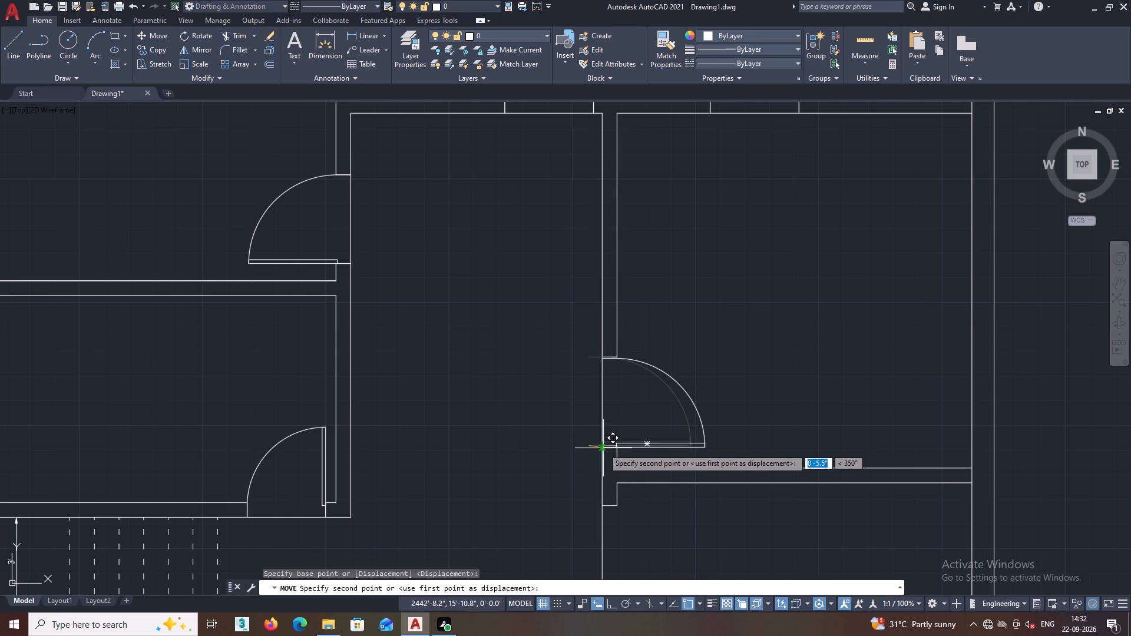
pyautogui.scroll(2, 623, 442)
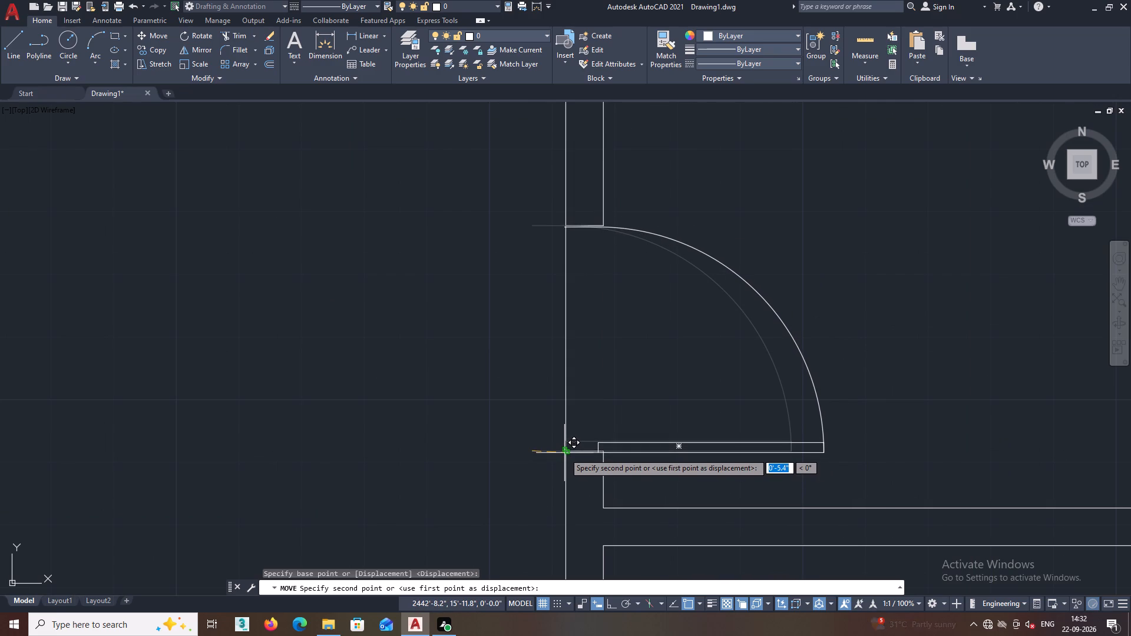
pyautogui.scroll(4, 566, 453)
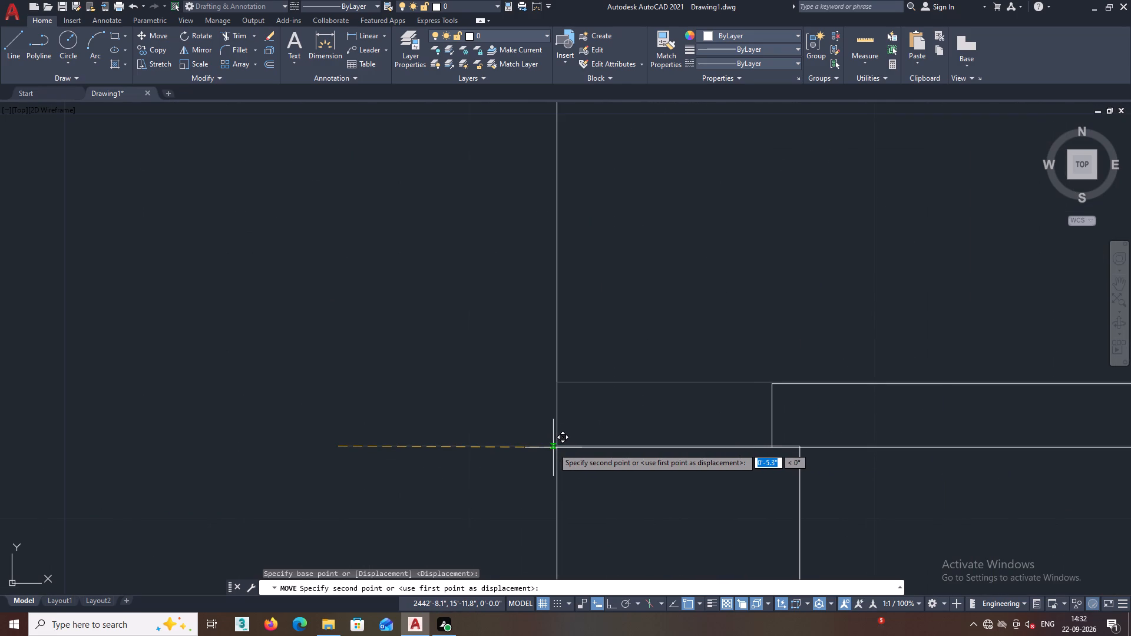
pyautogui.click(556, 448)
# Move the door from the upper opening to the lower opening in the same wall, aligning its lower jamb end with the opening's corner.
pyautogui.scroll(-4, 571, 459)
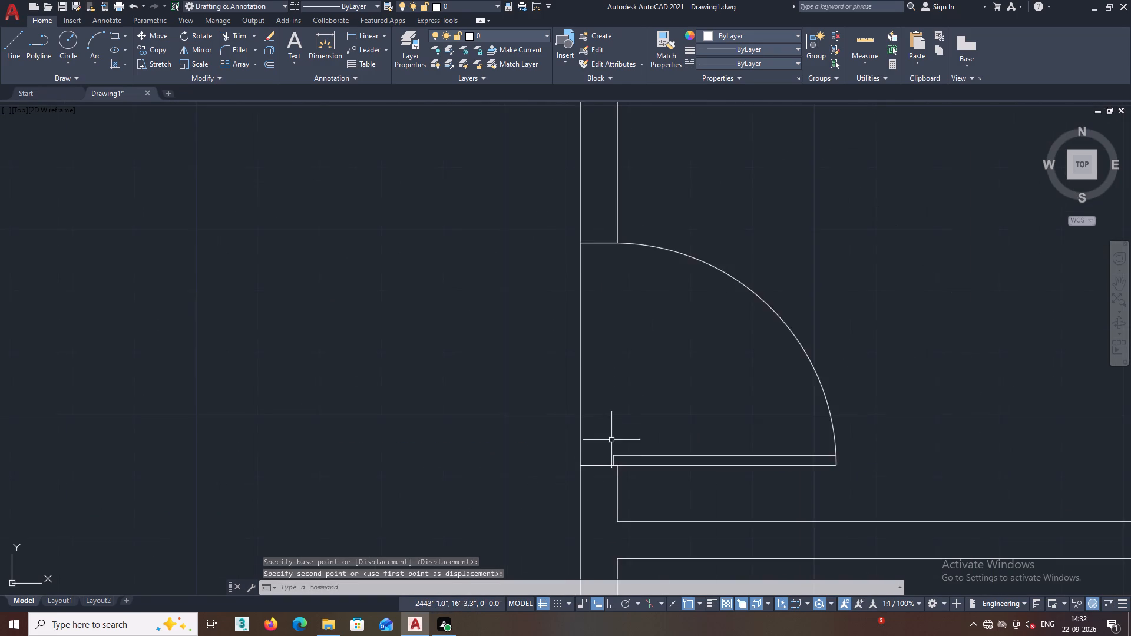
pyautogui.scroll(-1, 614, 428)
pyautogui.moveTo(609, 376); pyautogui.dragTo(632, 310, button='middle')
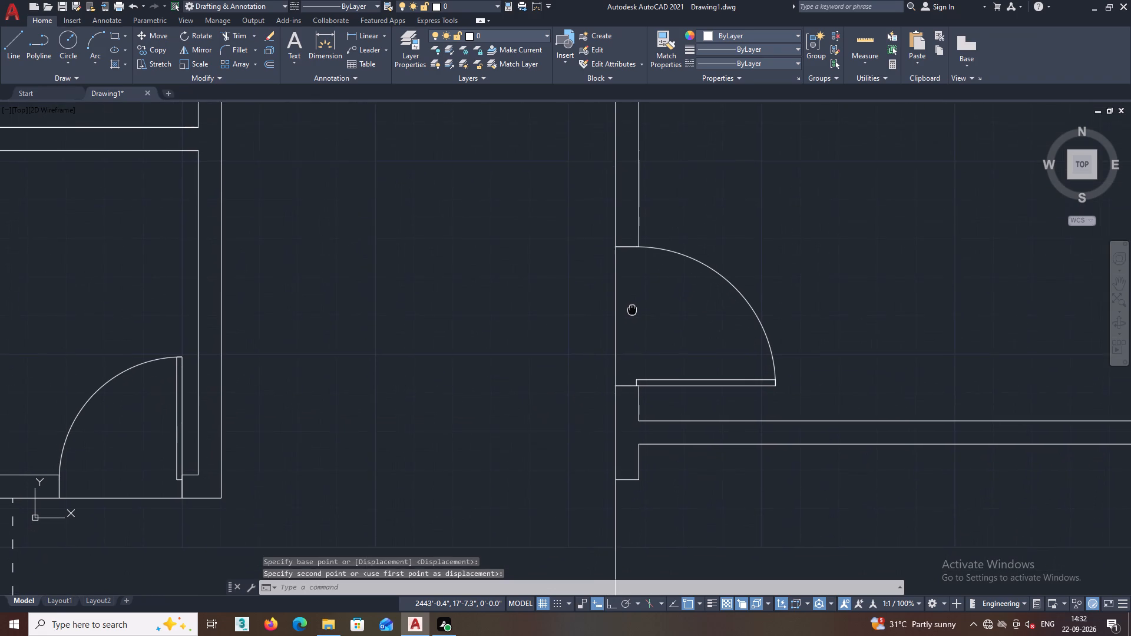
pyautogui.moveTo(632, 310); pyautogui.dragTo(637, 296, button='middle')
pyautogui.scroll(-1, 641, 326)
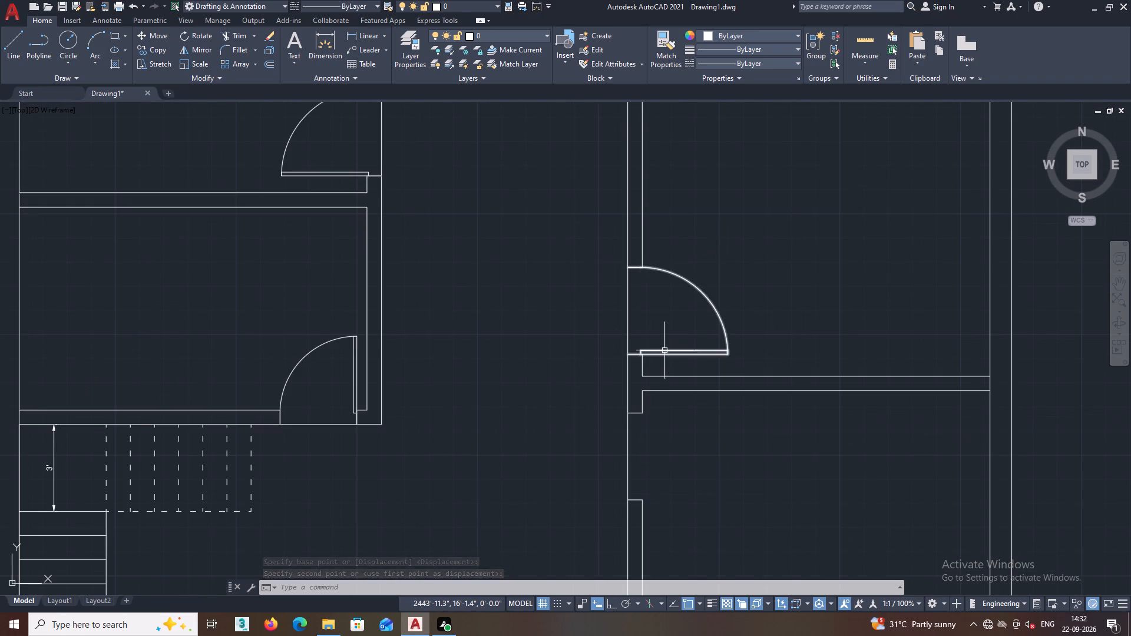
pyautogui.moveTo(664, 347); pyautogui.dragTo(657, 336, button='middle')
pyautogui.scroll(-1, 654, 334)
pyautogui.click(664, 339)
pyautogui.rightClick(716, 263)
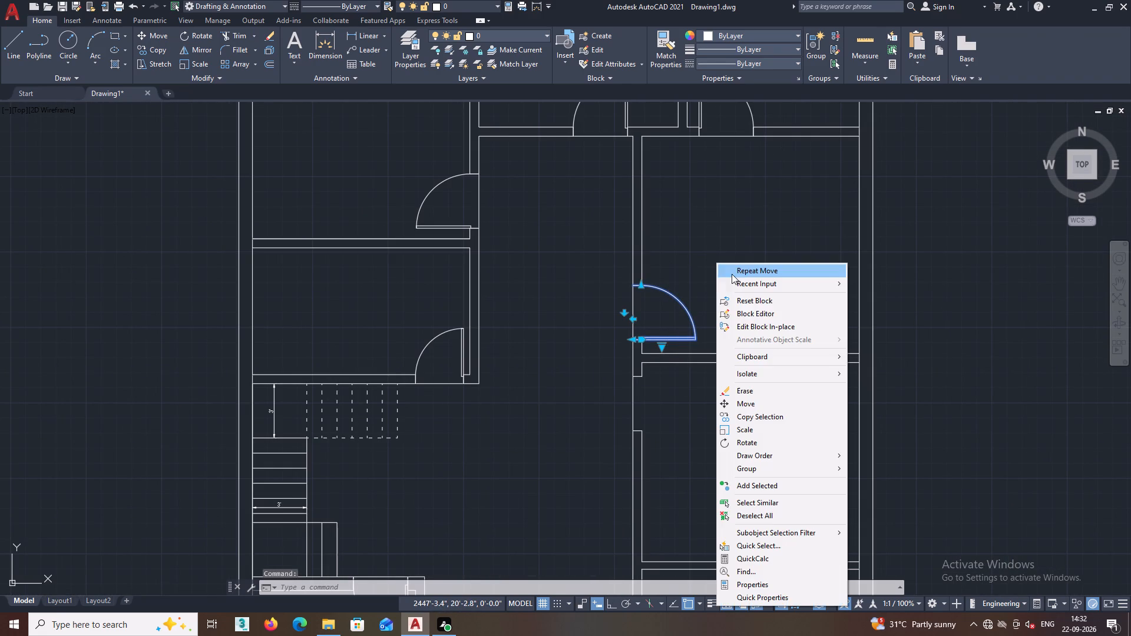
pyautogui.click(756, 405)
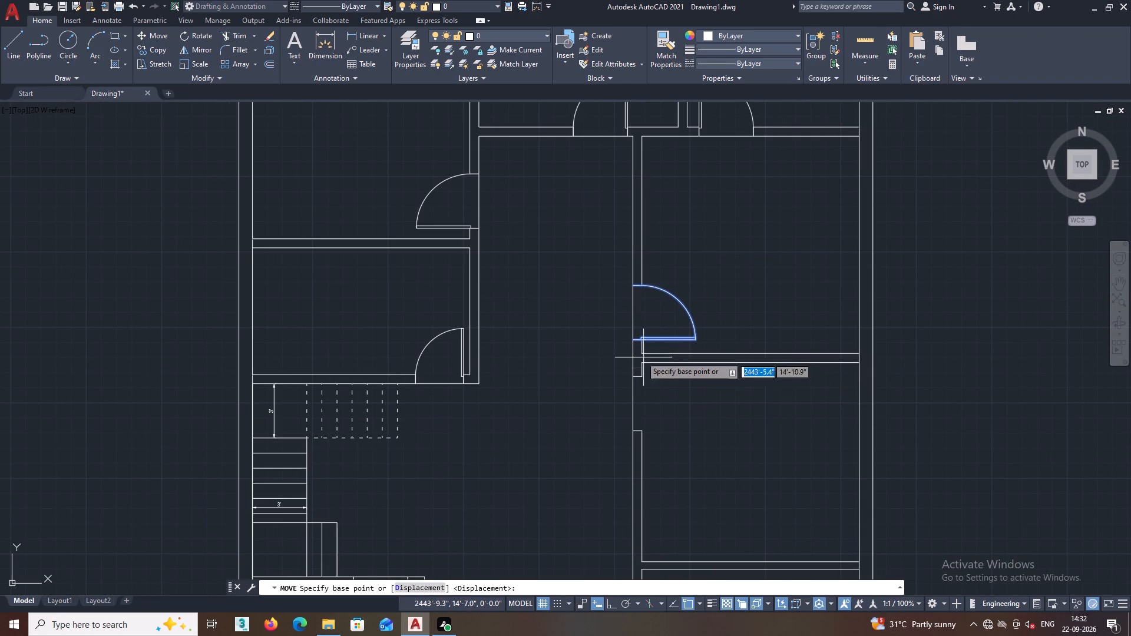
pyautogui.click(634, 338)
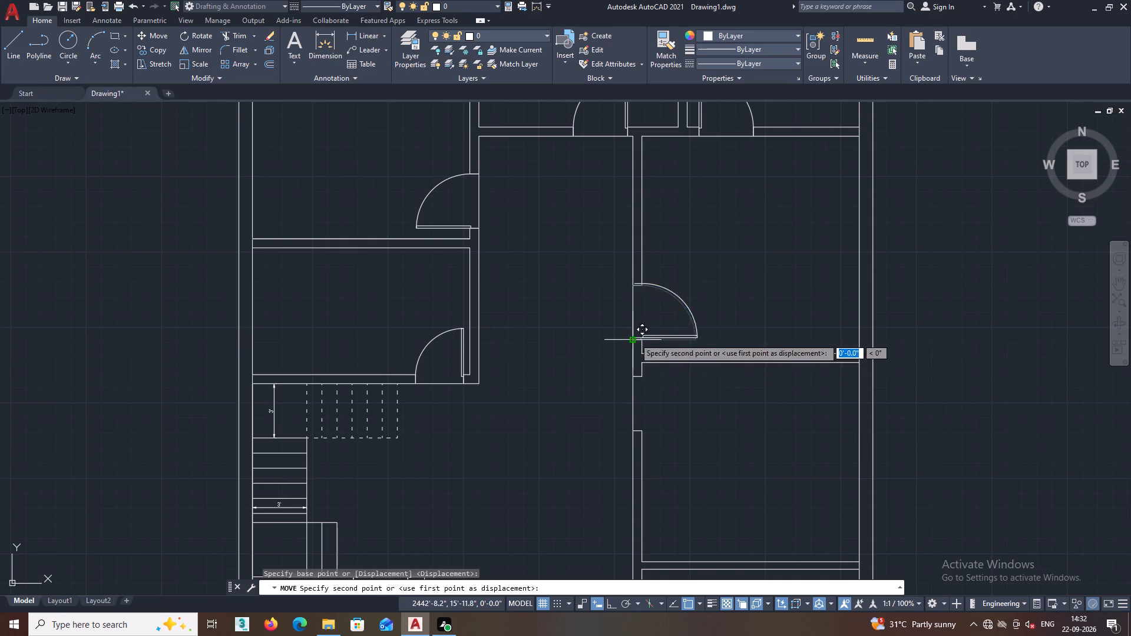
pyautogui.click(632, 430)
pyautogui.press('Escape')
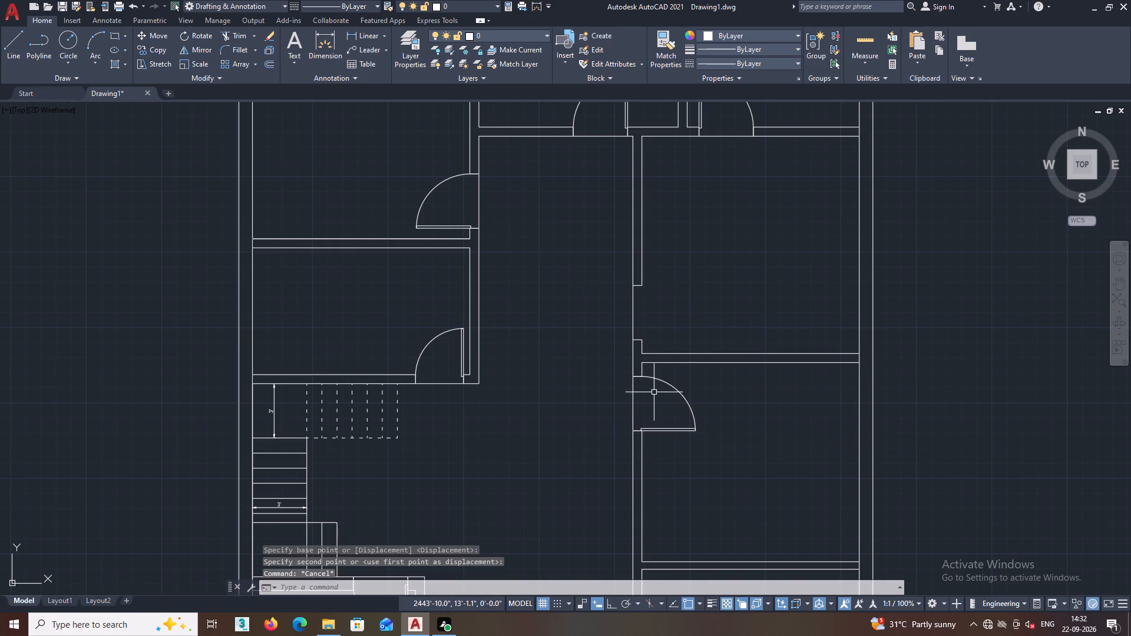
# Flip the door in the lower opening so its leaf hinges at the upper jamb.
pyautogui.click(656, 377)
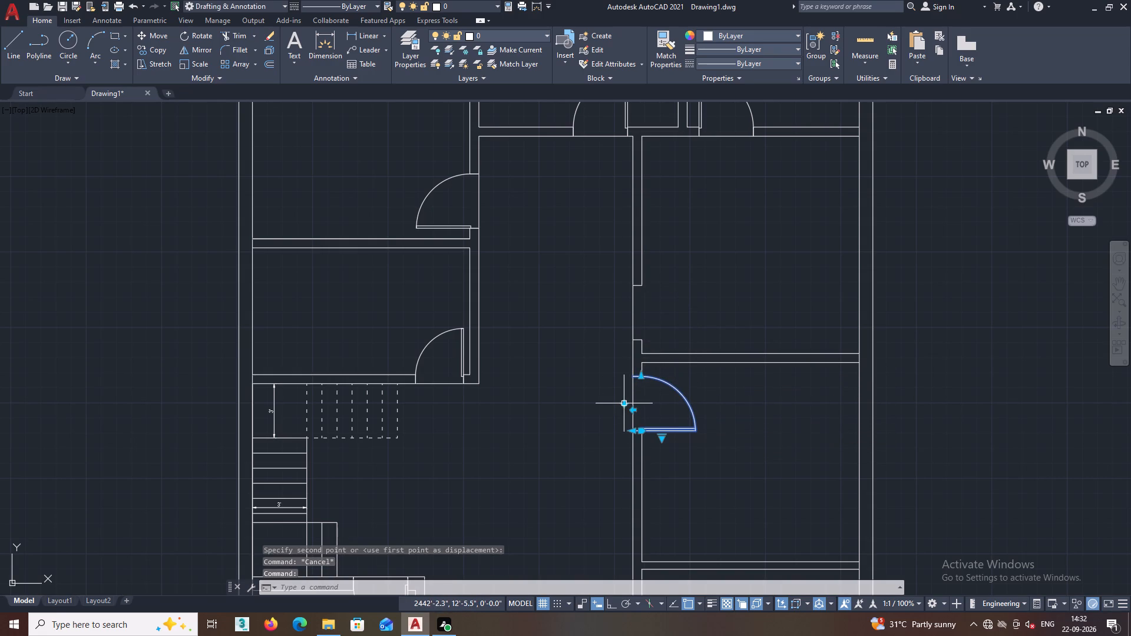
pyautogui.click(626, 403)
pyautogui.press('Escape')
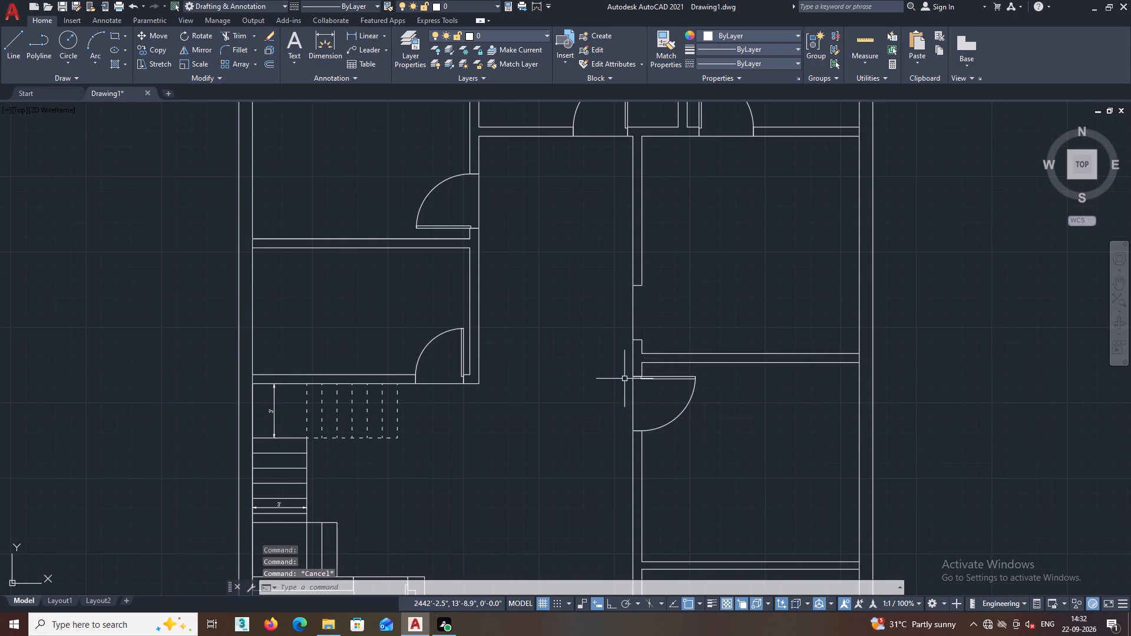
# Copy the lower-opening door to the upper opening in the same corridor wall, aligning its upper jamb end with the opening's upper corner.
pyautogui.moveTo(624, 372); pyautogui.dragTo(584, 369, button='middle')
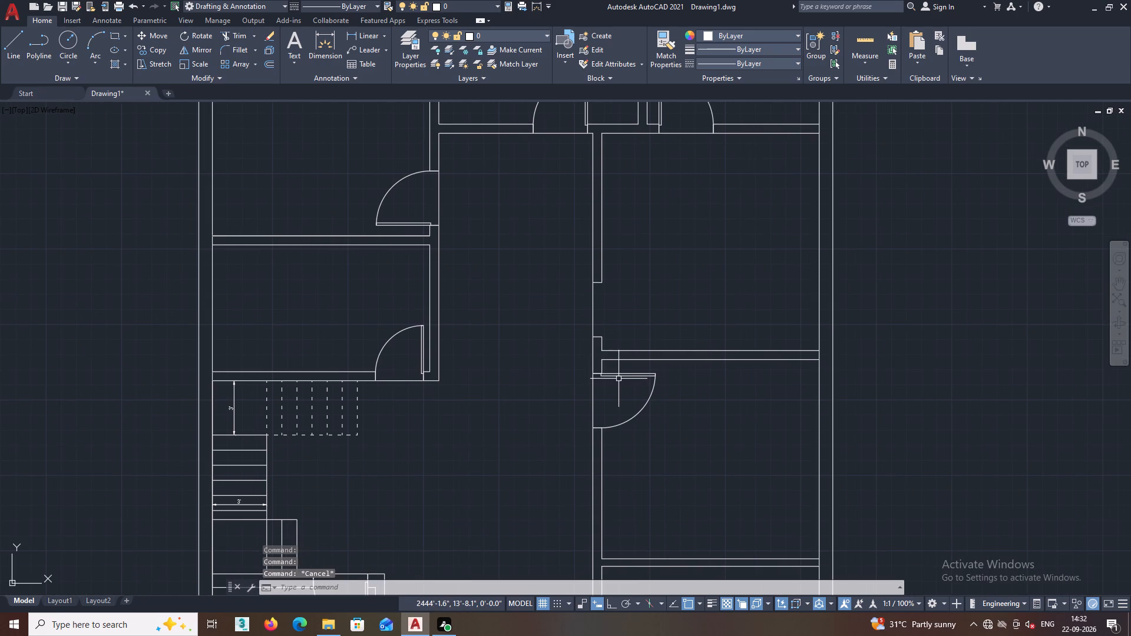
pyautogui.hotkey('ctrl', 'z')
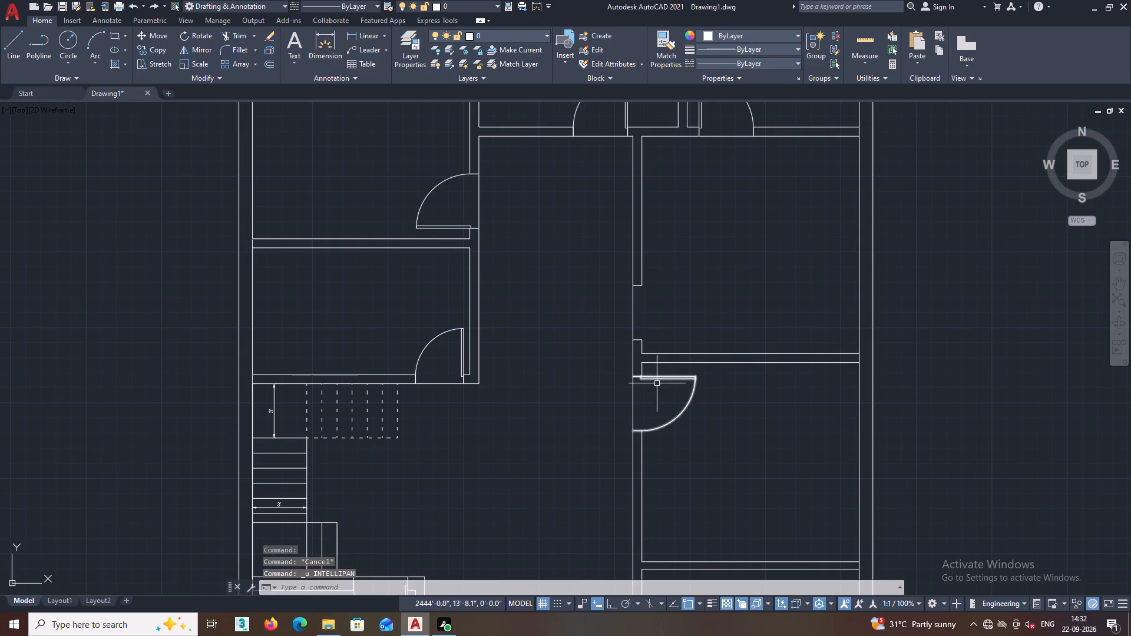
pyautogui.scroll(2, 653, 390)
pyautogui.moveTo(654, 383); pyautogui.dragTo(599, 411, button='middle')
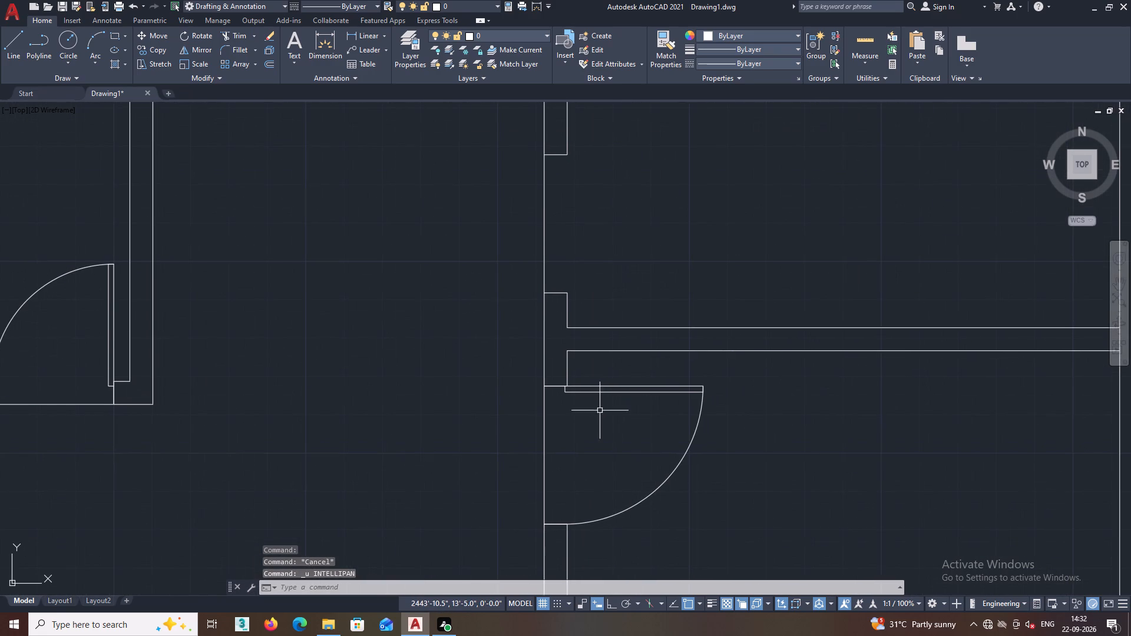
pyautogui.click(616, 386)
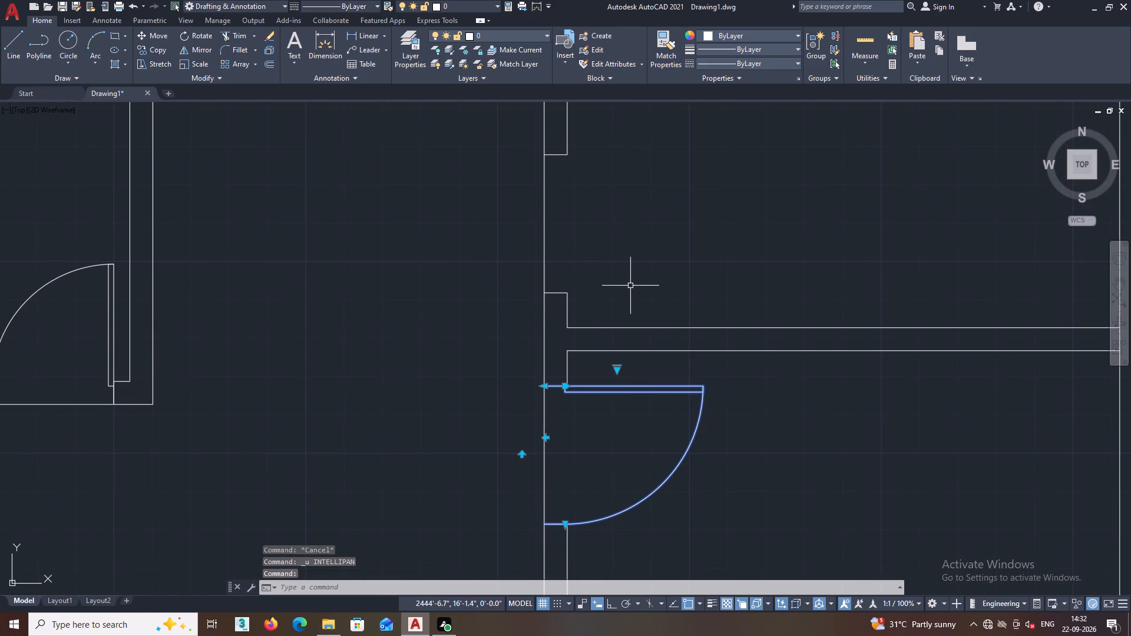
pyautogui.rightClick(630, 284)
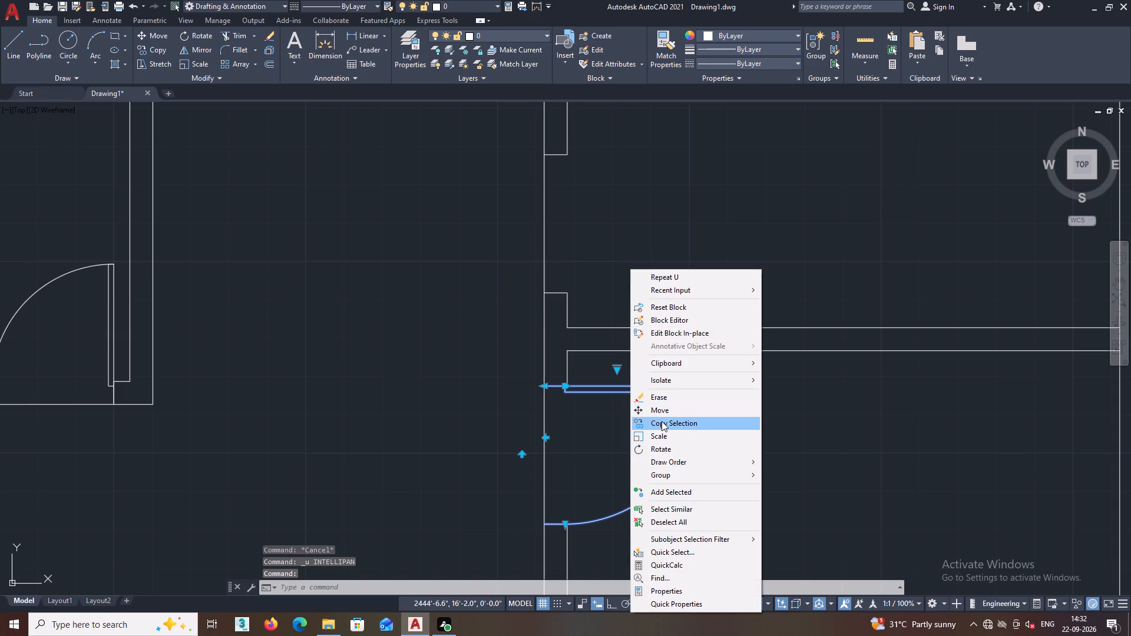
pyautogui.click(662, 424)
pyautogui.click(545, 387)
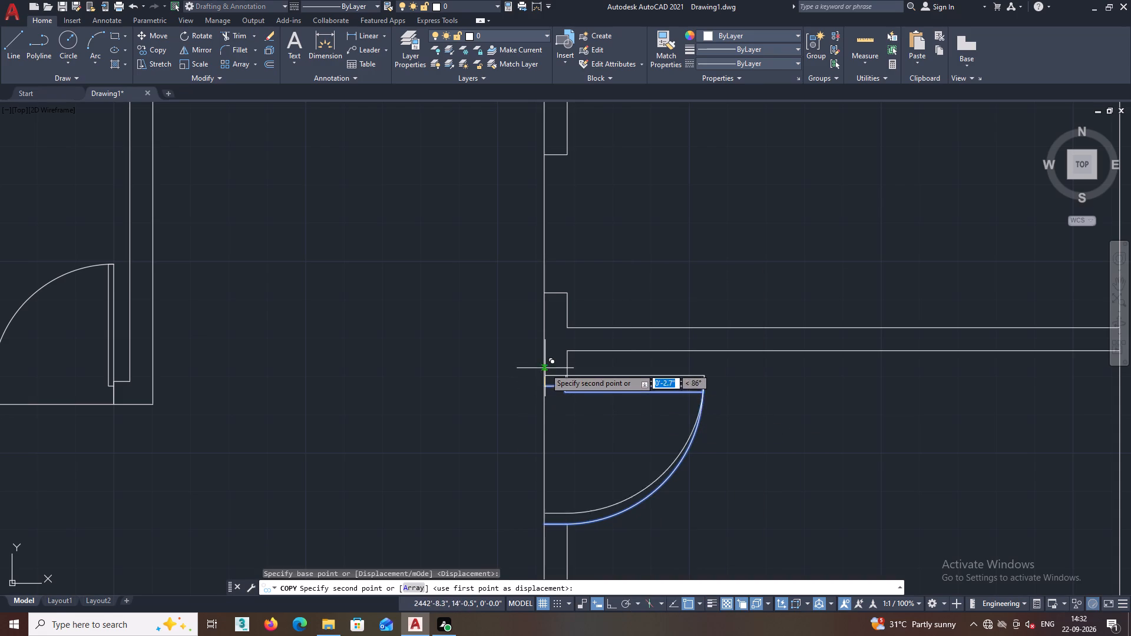
pyautogui.moveTo(545, 162); pyautogui.dragTo(525, 221, button='middle')
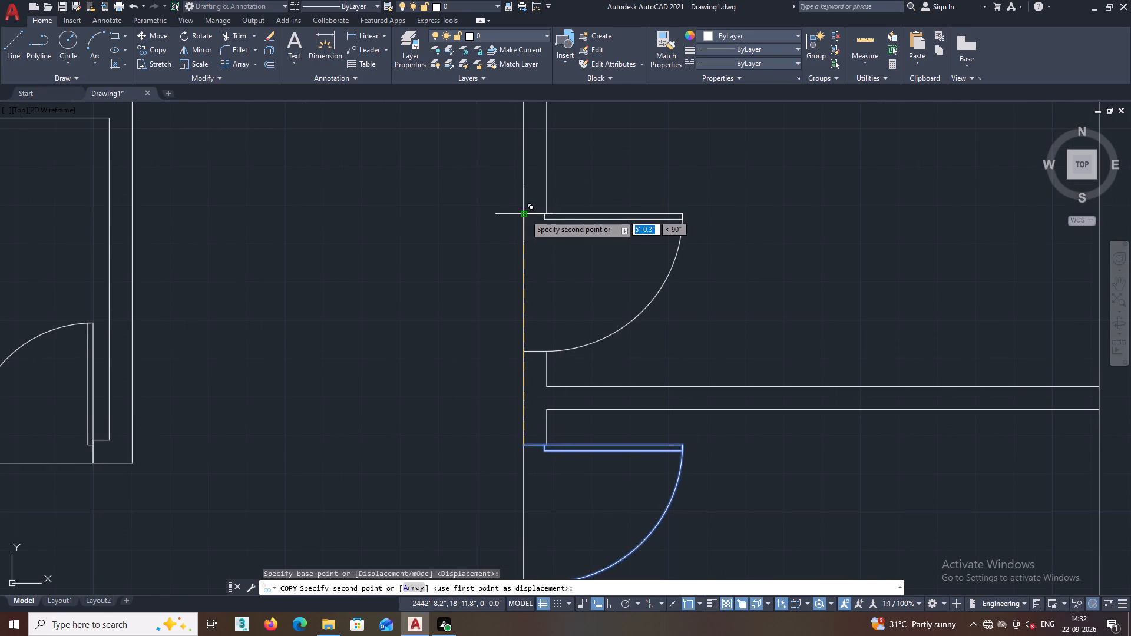
pyautogui.click(525, 214)
pyautogui.press('Escape')
# Flip the copied door in the upper opening so its leaf hinges at the lower jamb and swings into the room.
pyautogui.click(579, 221)
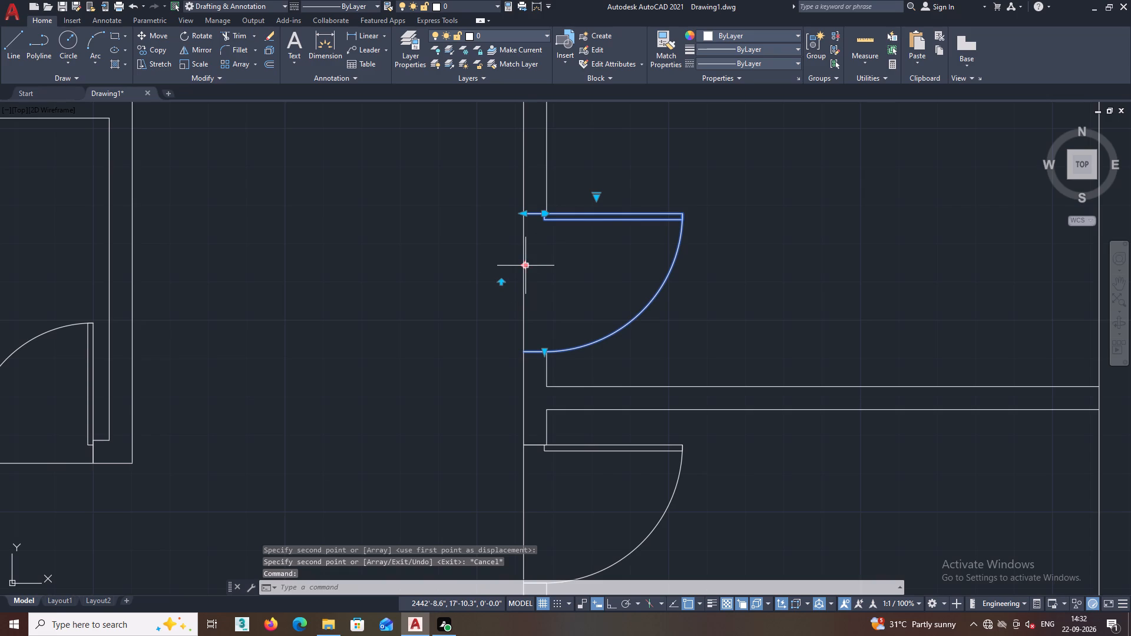
pyautogui.click(503, 284)
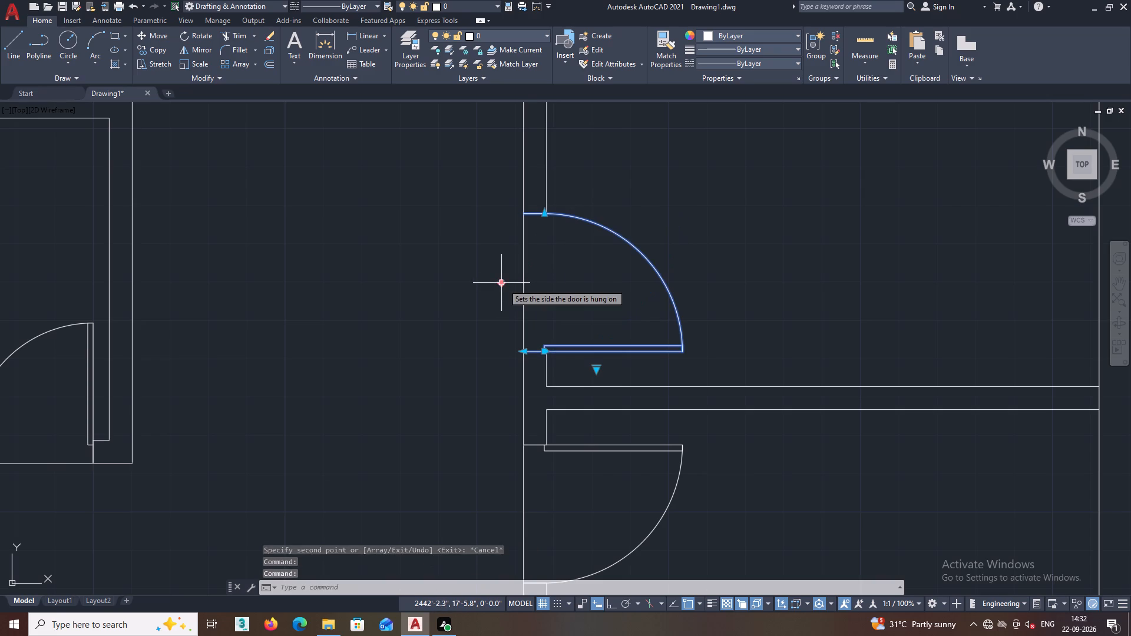
pyautogui.click(526, 300)
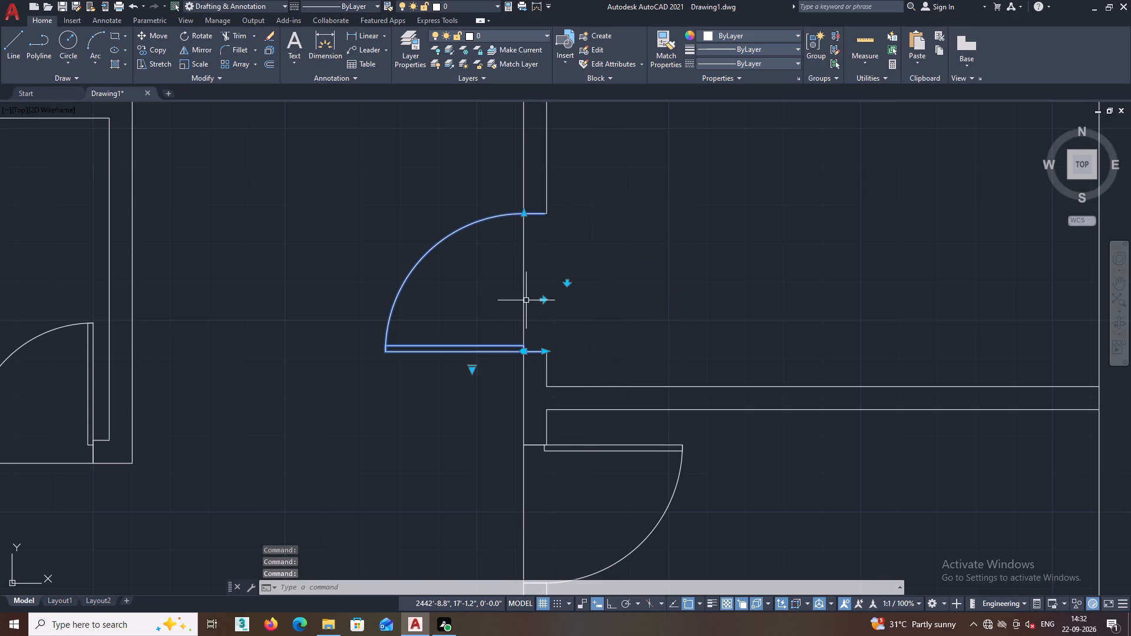
pyautogui.doubleClick(540, 300)
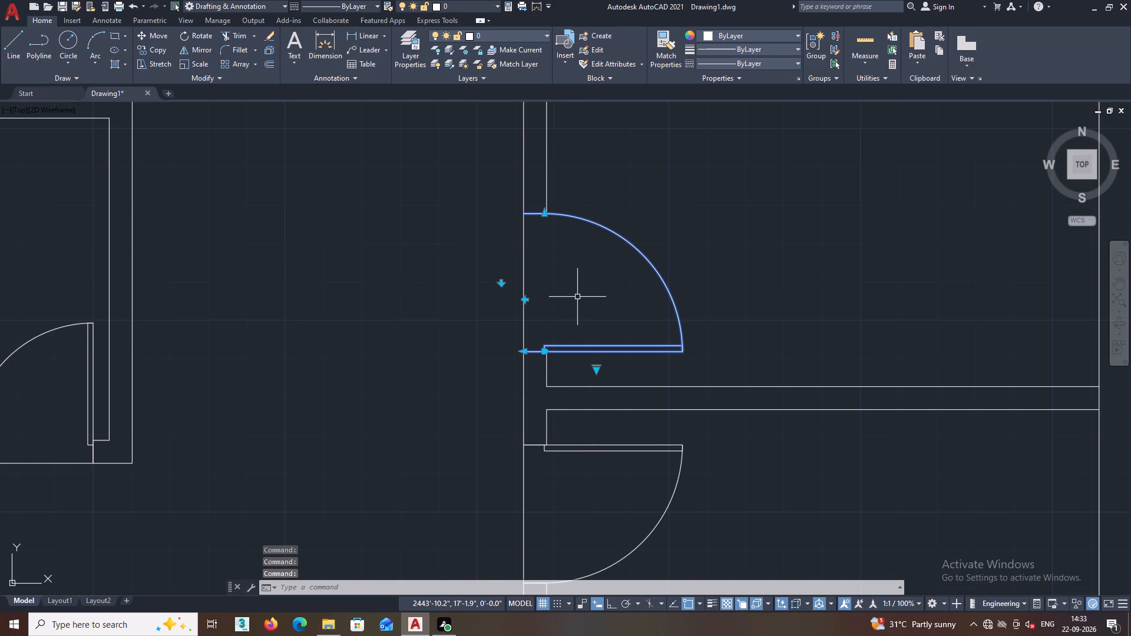
pyautogui.moveTo(579, 297); pyautogui.dragTo(592, 259, button='middle')
pyautogui.press('Escape')
# Delete the spare door block lying outside the floor plan's right exterior wall.
pyautogui.scroll(-2, 727, 276)
pyautogui.moveTo(737, 273); pyautogui.dragTo(695, 273, button='middle')
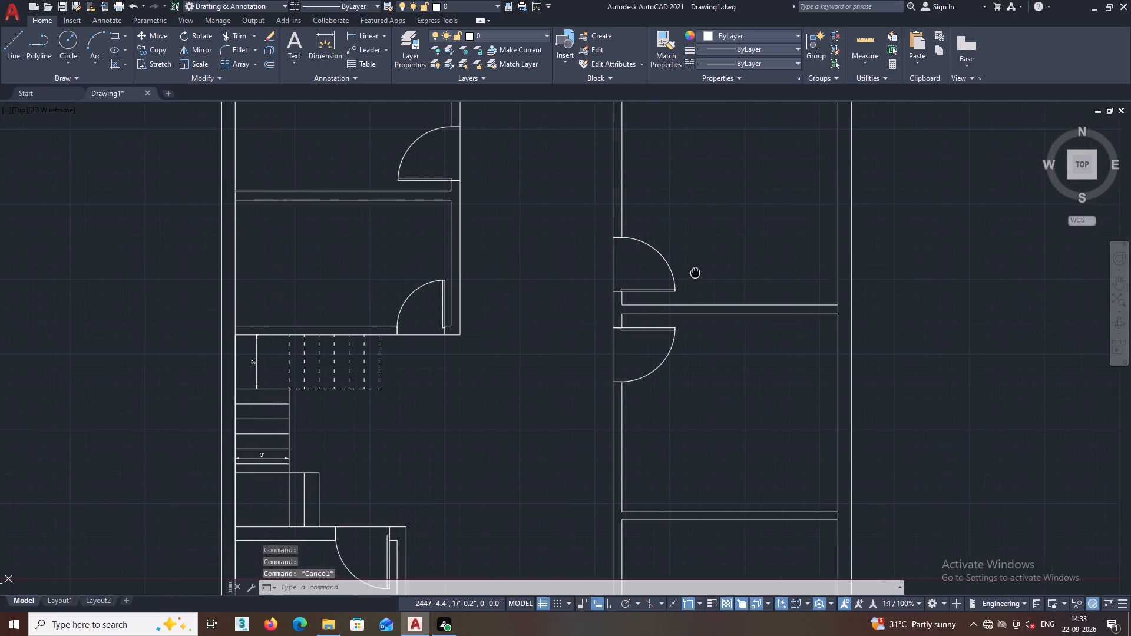
pyautogui.moveTo(695, 273); pyautogui.dragTo(667, 271, button='middle')
pyautogui.scroll(-2, 667, 271)
pyautogui.moveTo(667, 272); pyautogui.dragTo(659, 268, button='middle')
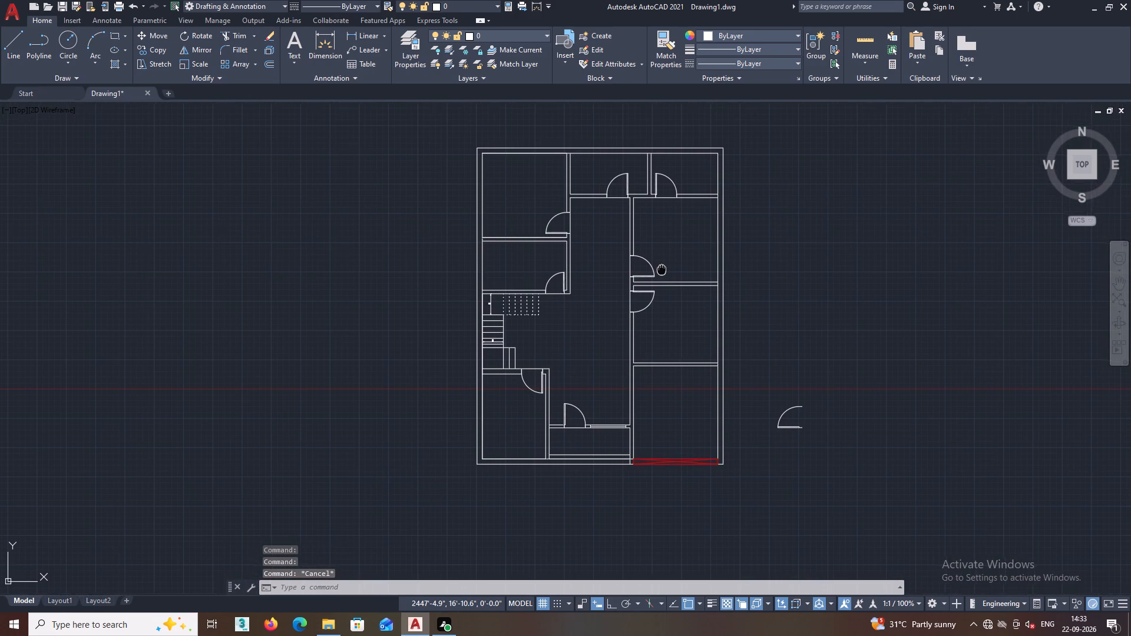
pyautogui.moveTo(659, 268); pyautogui.dragTo(654, 269, button='middle')
pyautogui.click(805, 463)
pyautogui.doubleClick(771, 400)
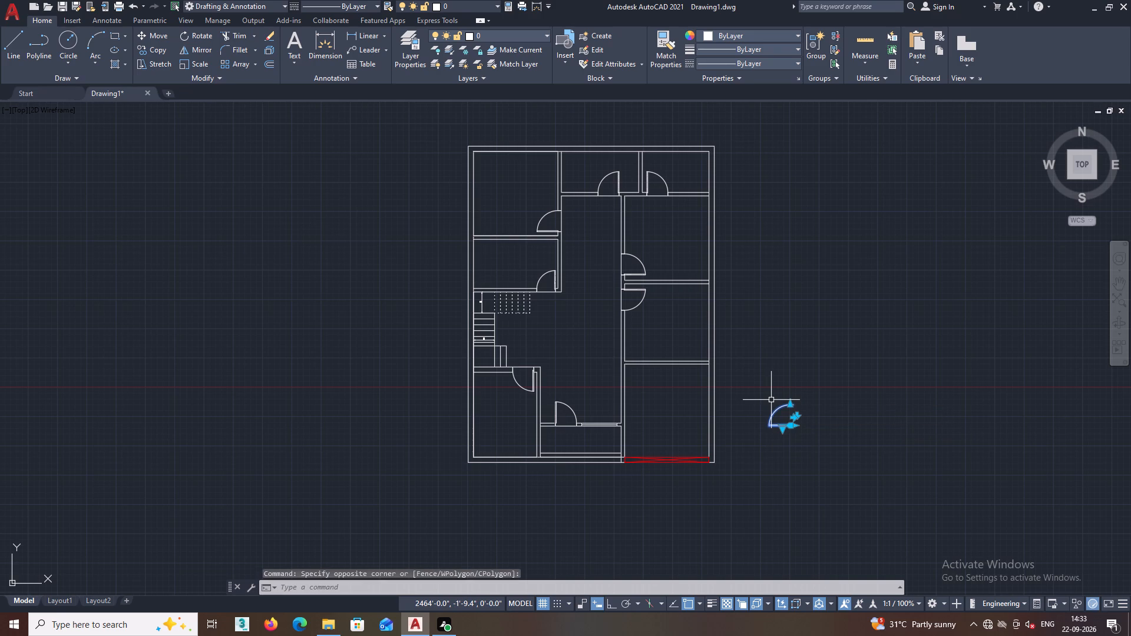
pyautogui.press('Delete')
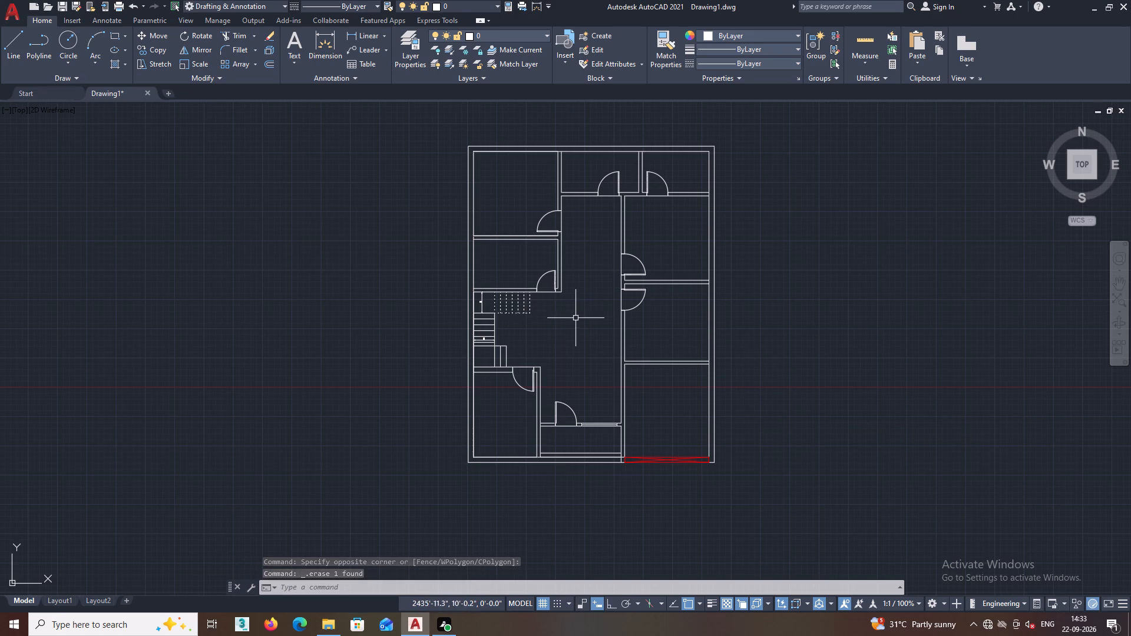
# Insert the modern bed.dwg block from the recent blocks in the empty space left of the floor plan.
pyautogui.moveTo(552, 303); pyautogui.dragTo(623, 386, button='middle')
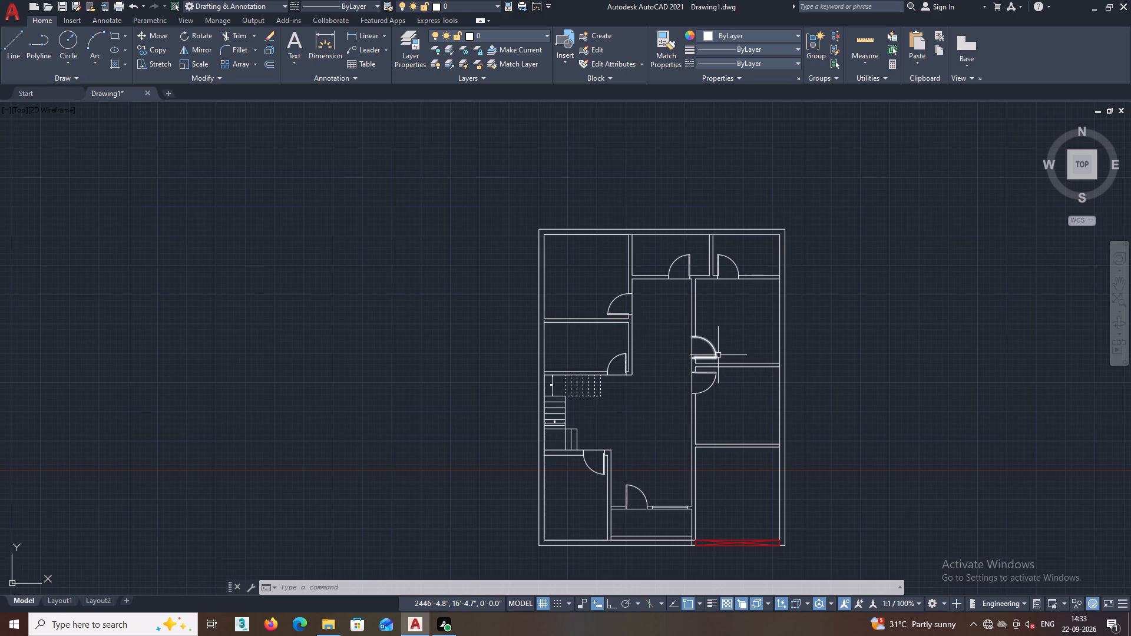
pyautogui.moveTo(718, 355); pyautogui.dragTo(702, 350, button='middle')
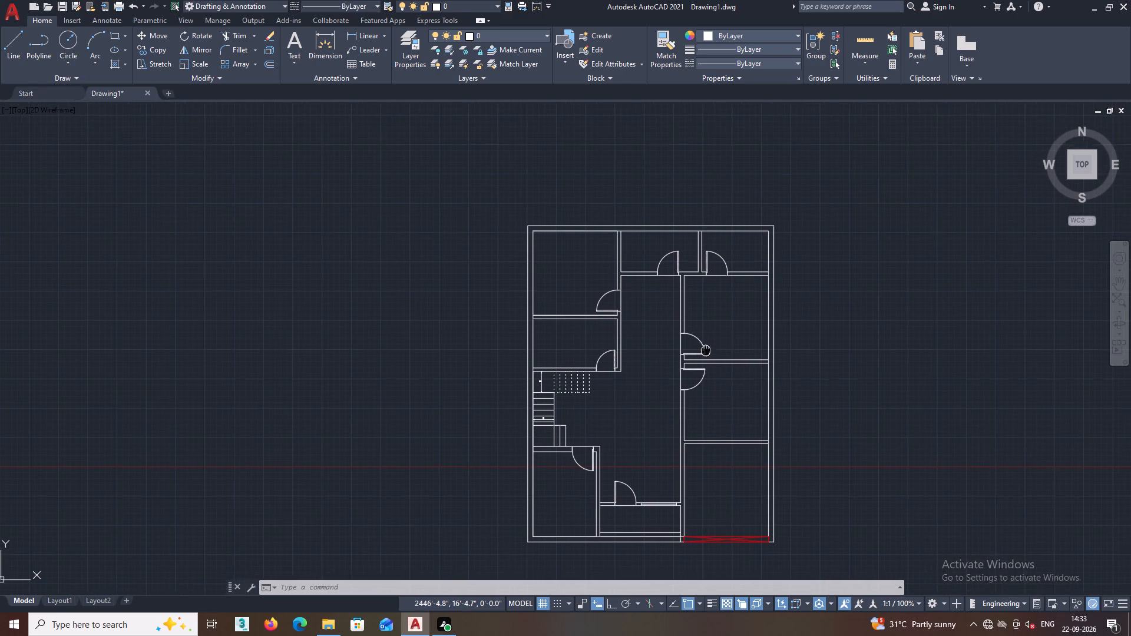
pyautogui.moveTo(702, 350); pyautogui.dragTo(686, 354, button='middle')
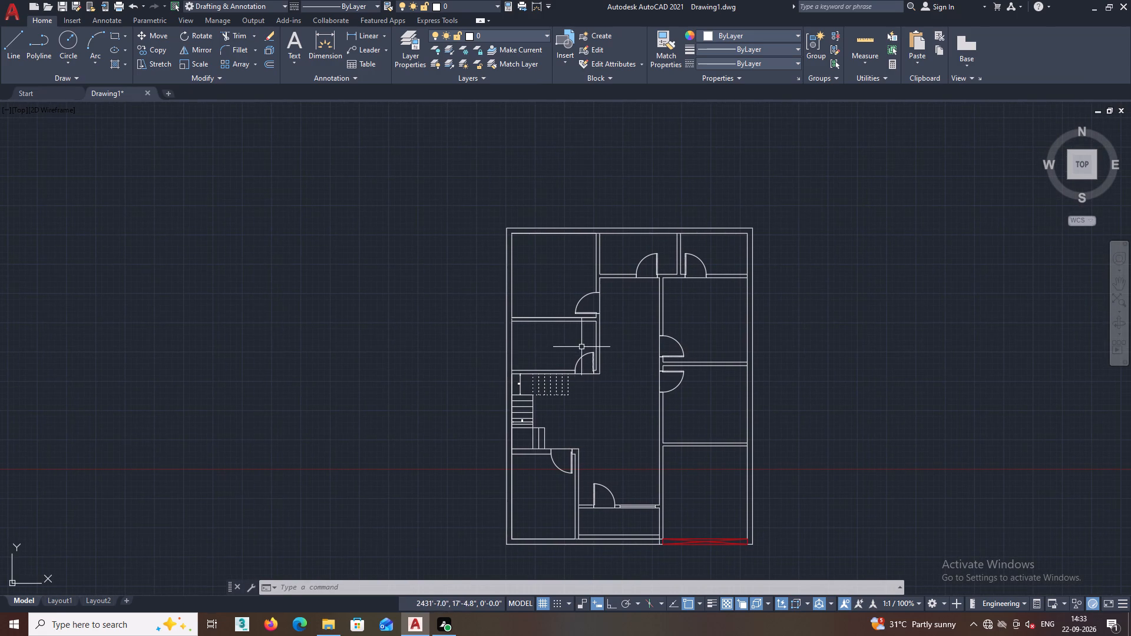
pyautogui.scroll(1, 581, 344)
pyautogui.moveTo(566, 326); pyautogui.dragTo(598, 377, button='middle')
pyautogui.press('i')
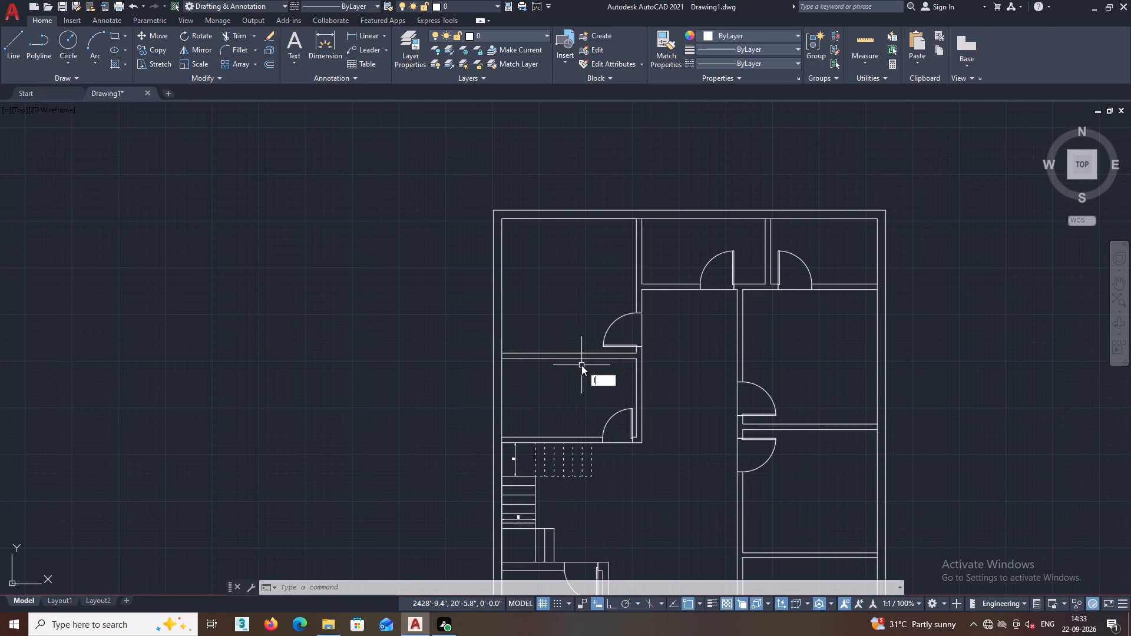
pyautogui.press('Return')
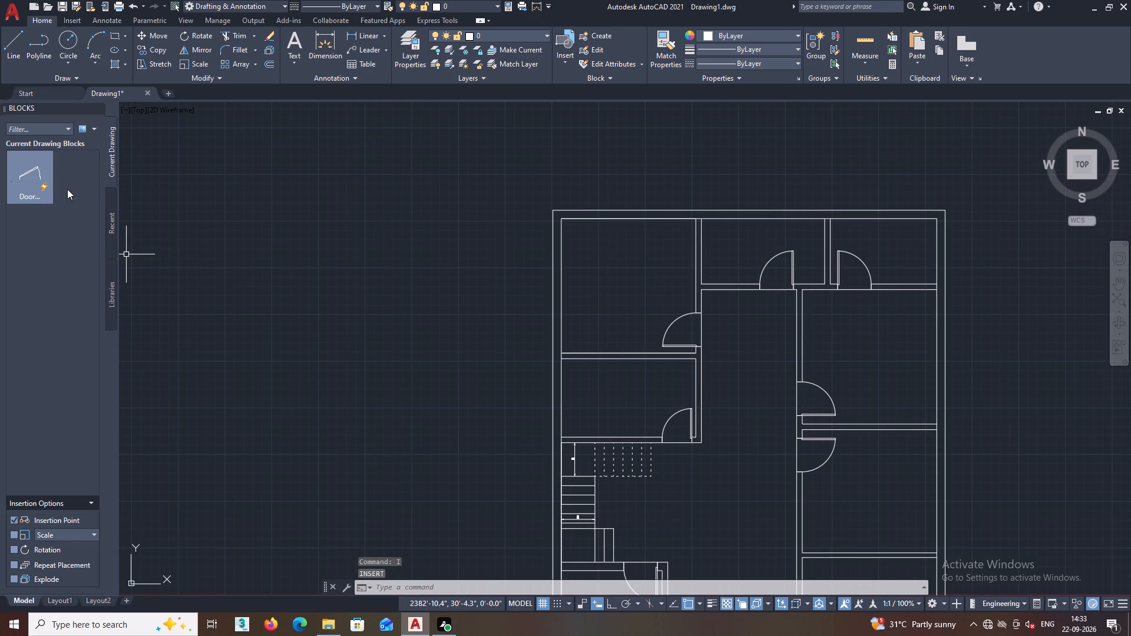
pyautogui.click(114, 219)
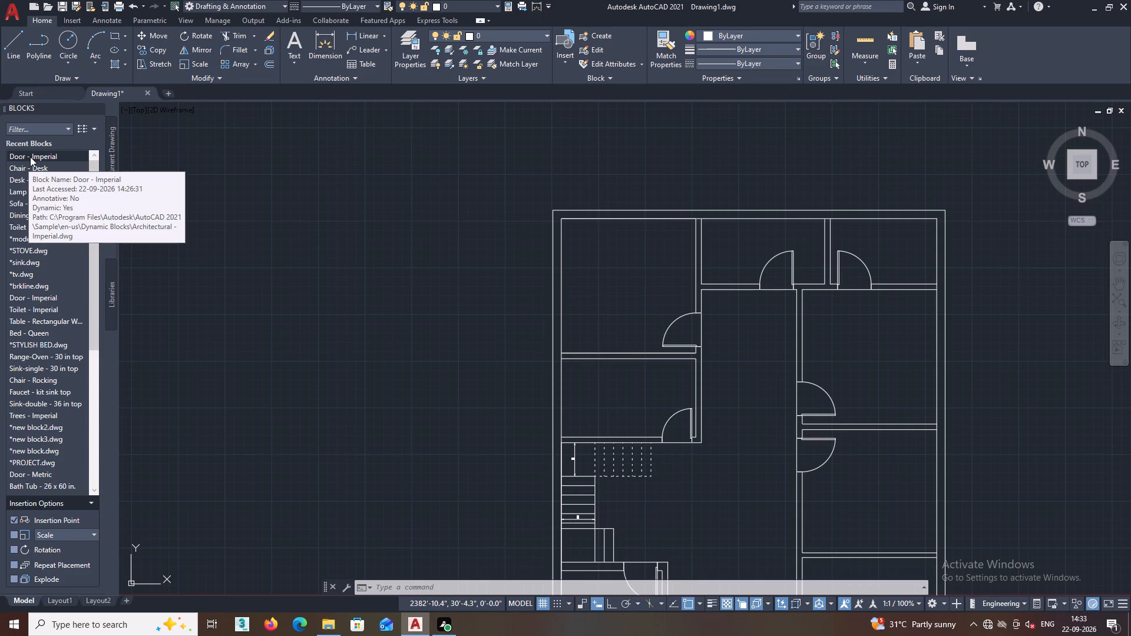
pyautogui.click(19, 236)
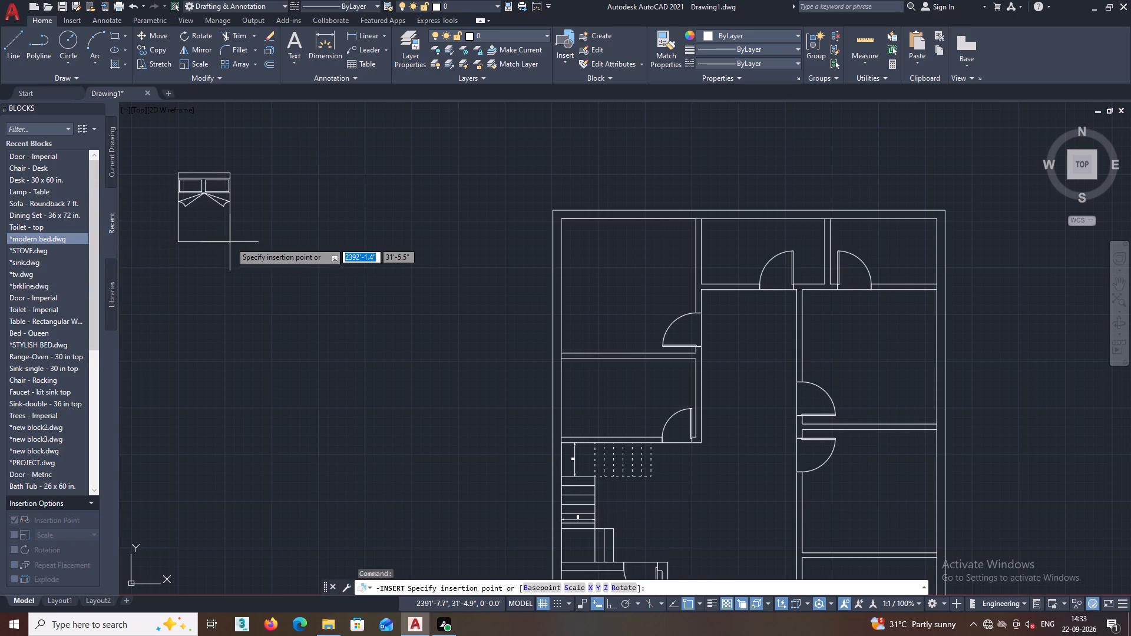
pyautogui.click(344, 279)
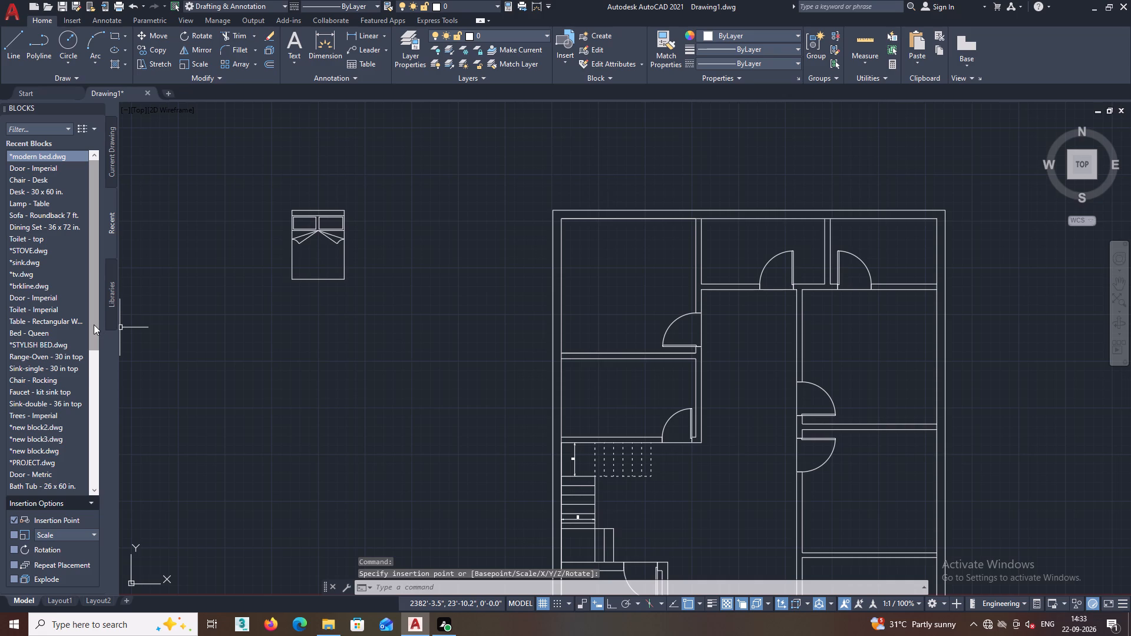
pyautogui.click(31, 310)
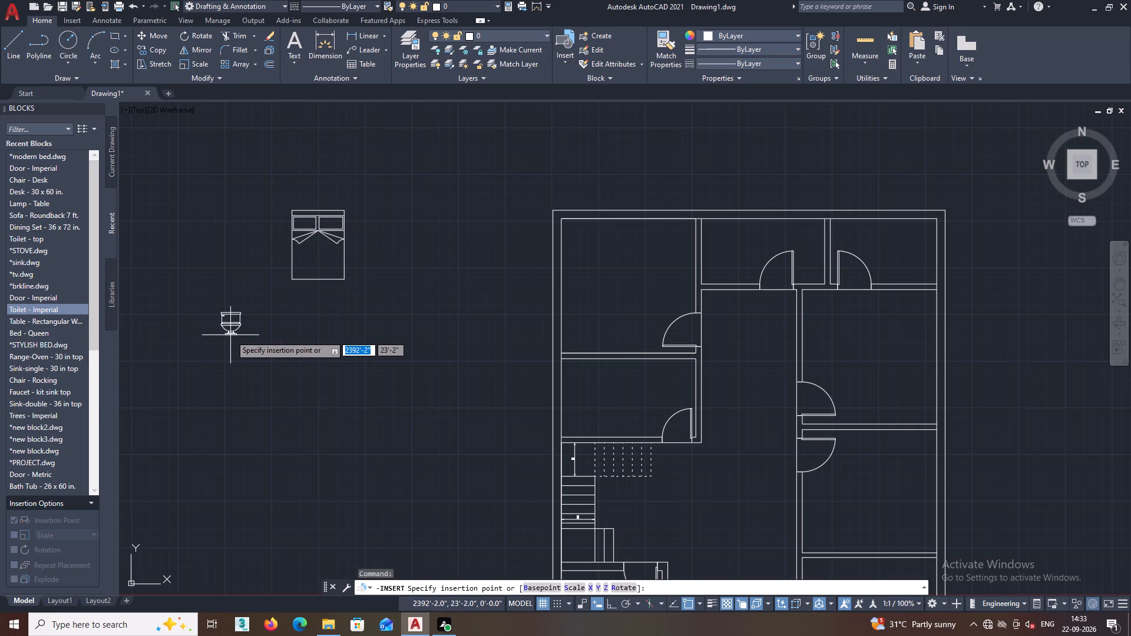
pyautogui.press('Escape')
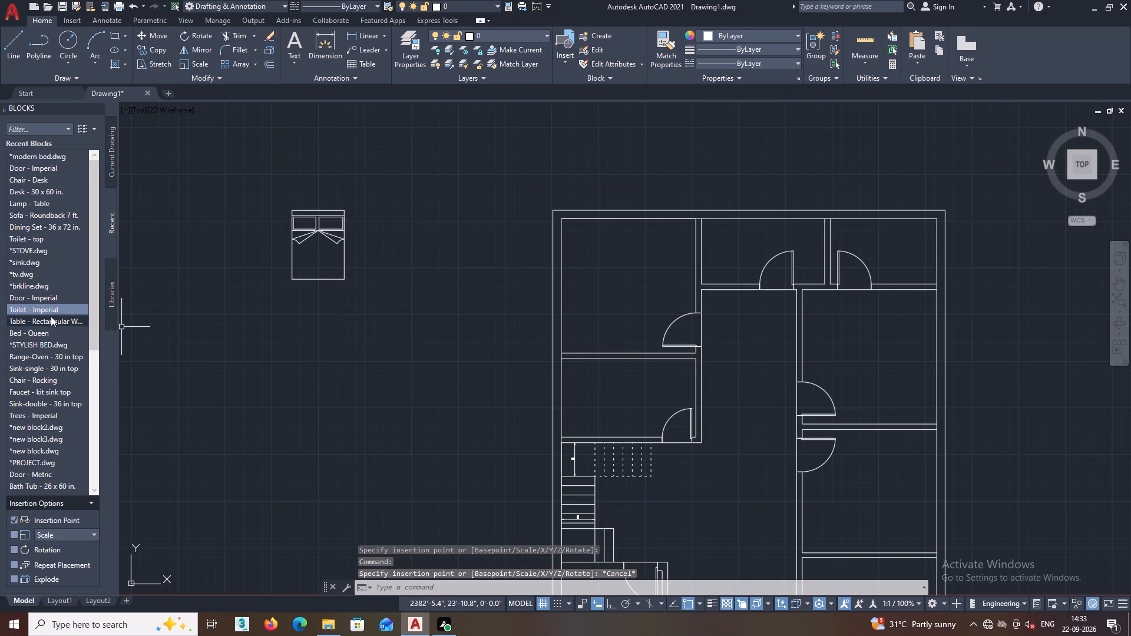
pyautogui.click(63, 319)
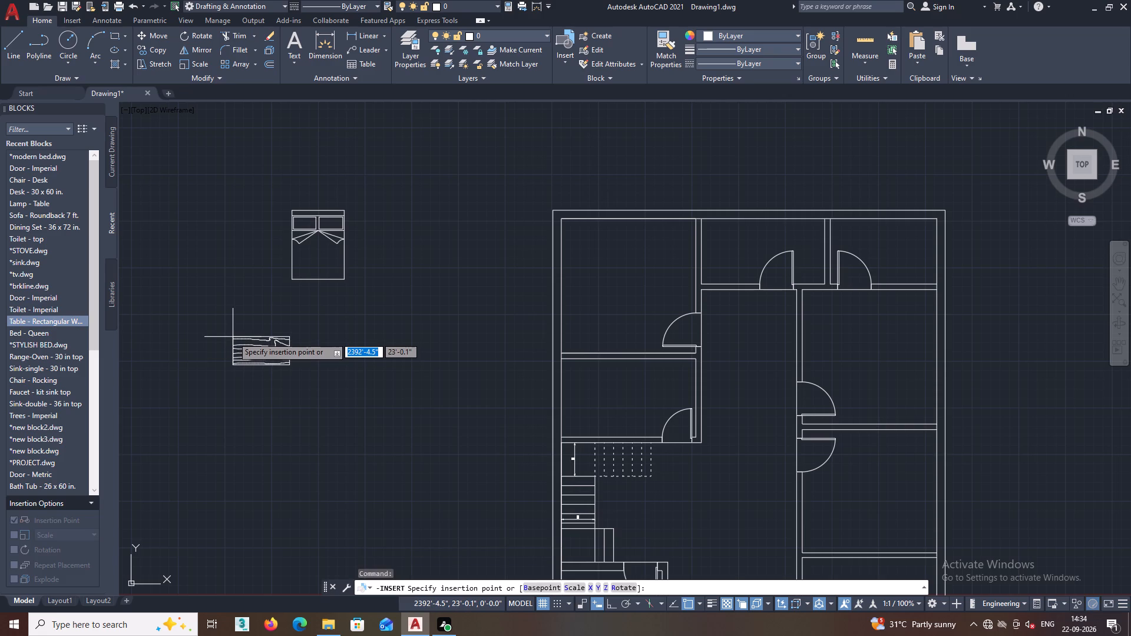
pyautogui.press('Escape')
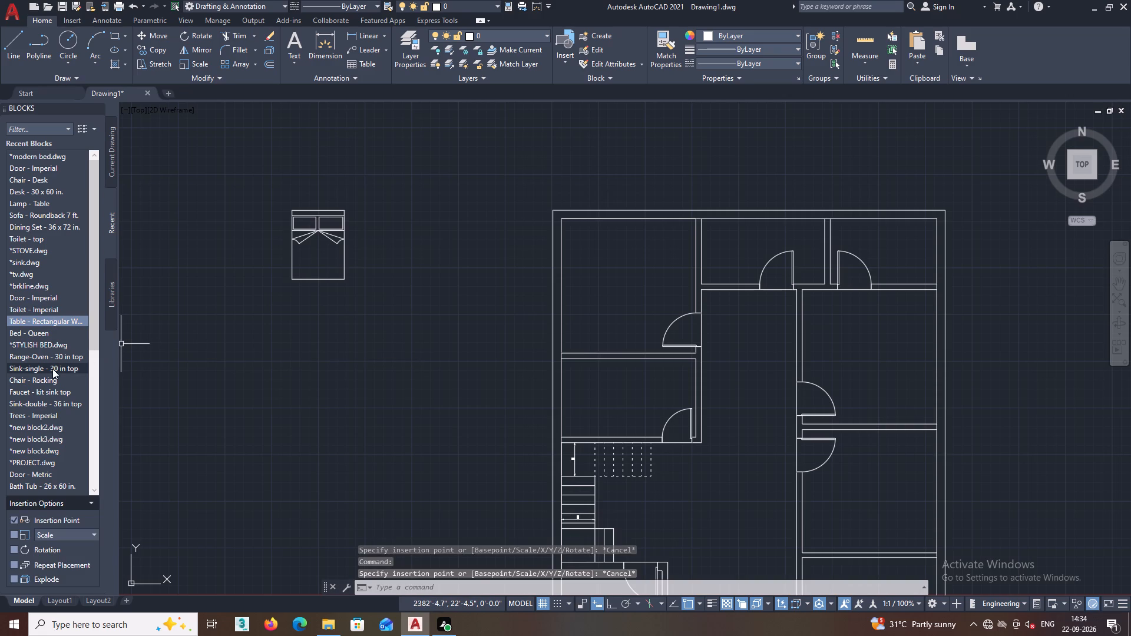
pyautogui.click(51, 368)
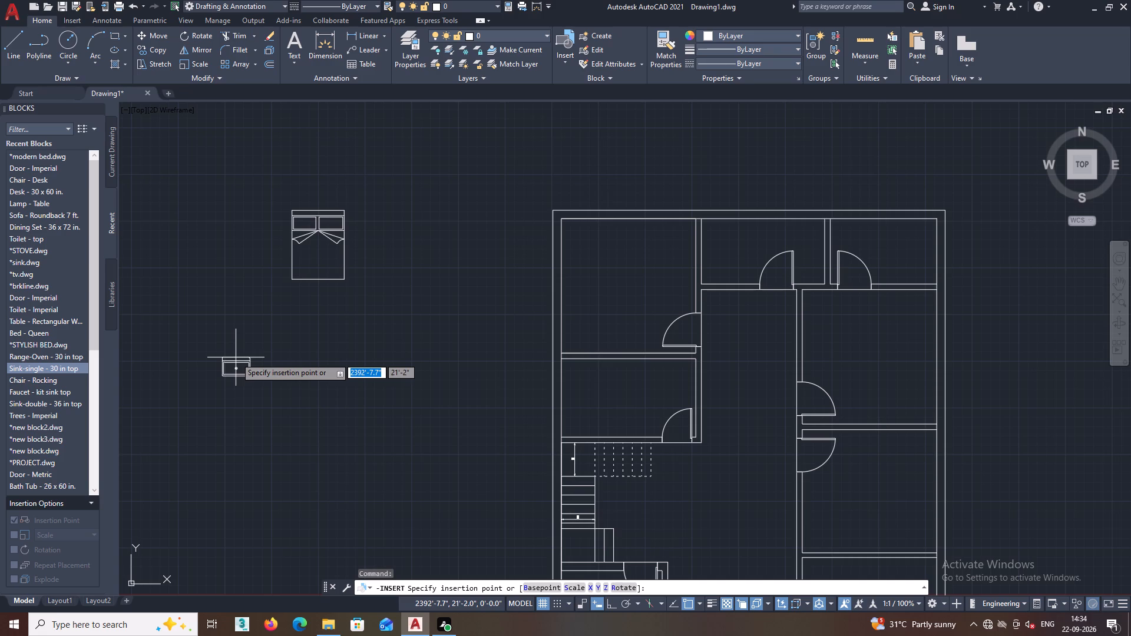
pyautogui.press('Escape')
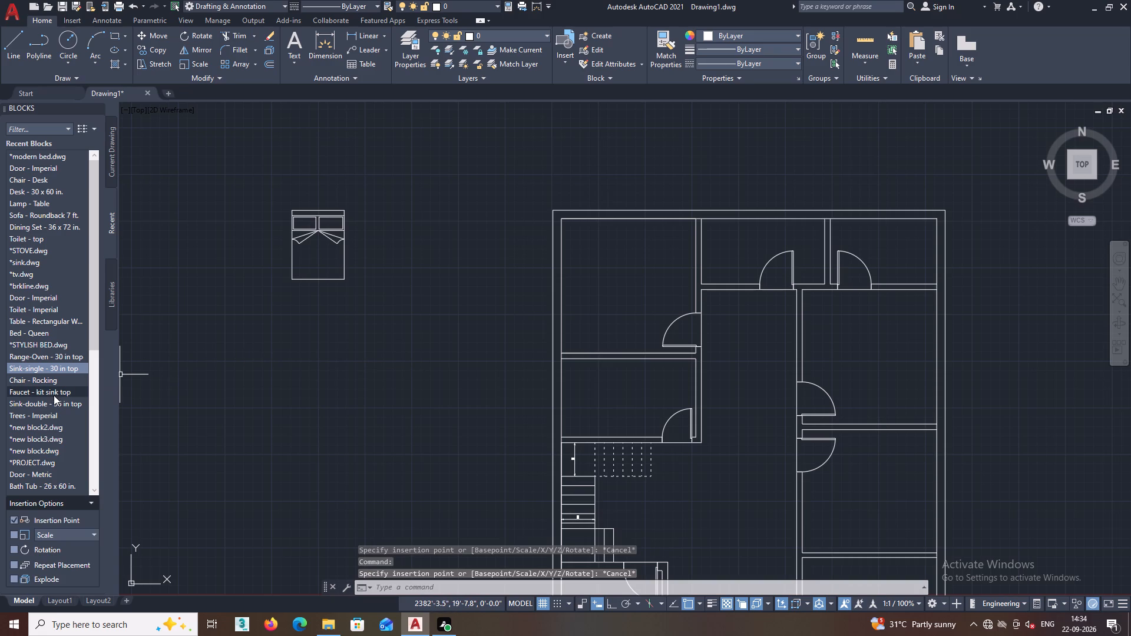
# Insert the sink.dwg block in the empty space left of the plan, below and to the left of the bed.
pyautogui.click(31, 261)
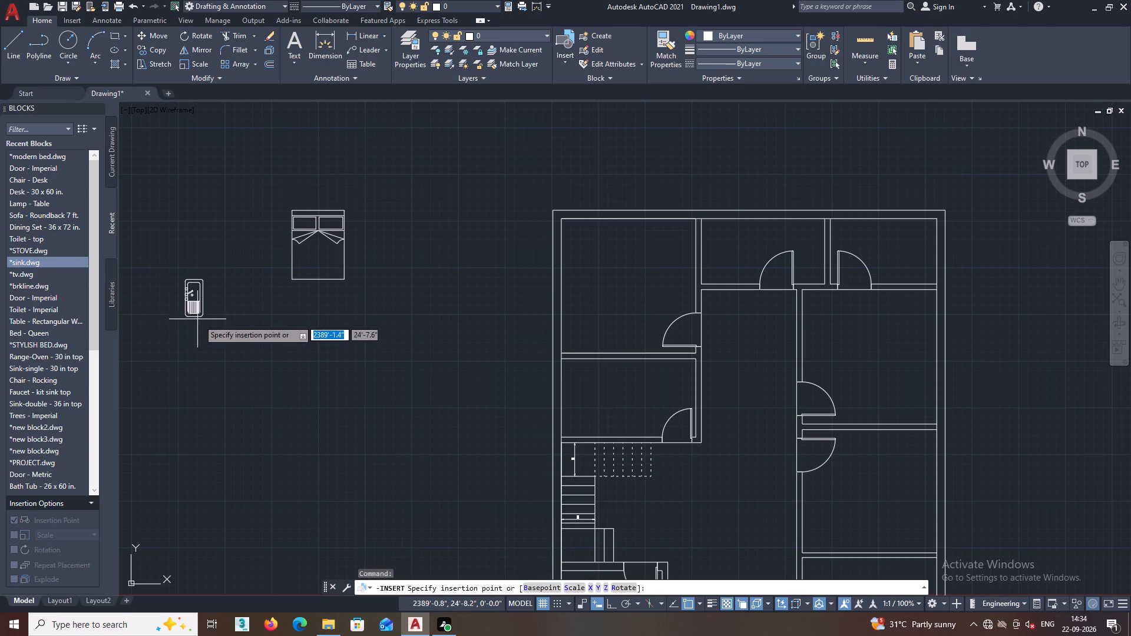
pyautogui.click(242, 343)
pyautogui.middleClick(272, 336)
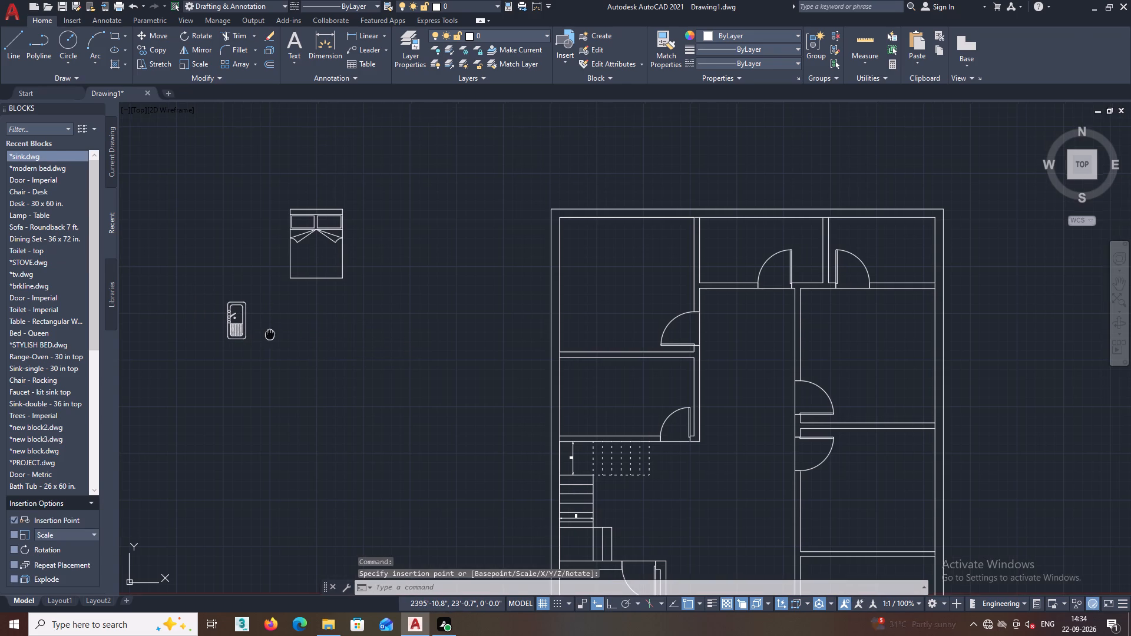
# Insert the tv.dwg block left of the floor plan, below the bed and to the right of the sink.
pyautogui.doubleClick(35, 271)
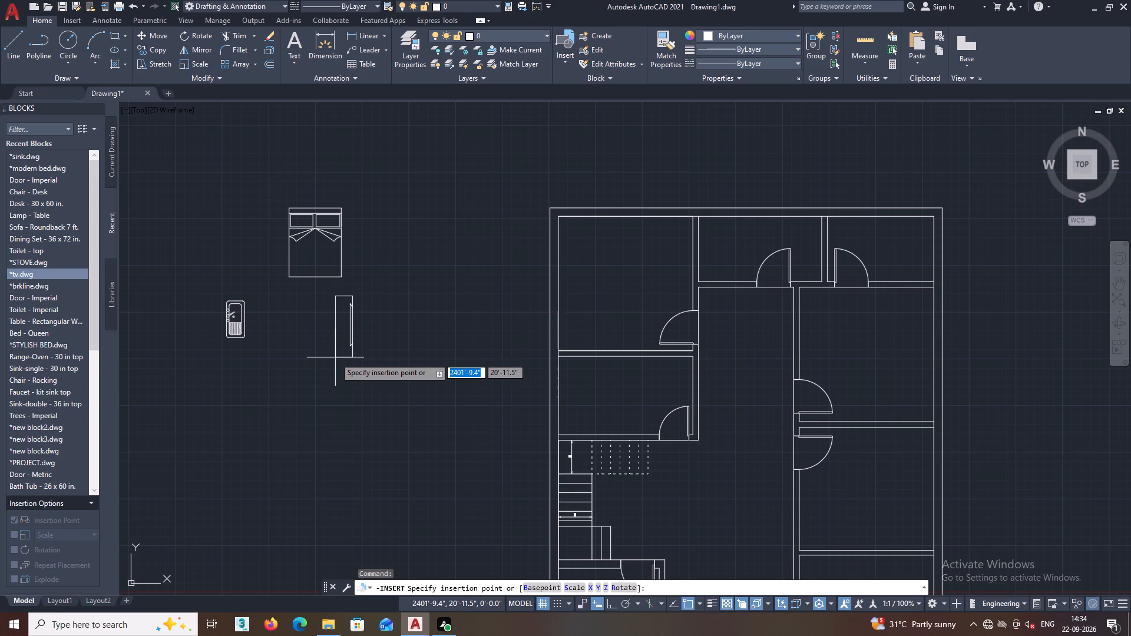
pyautogui.click(335, 357)
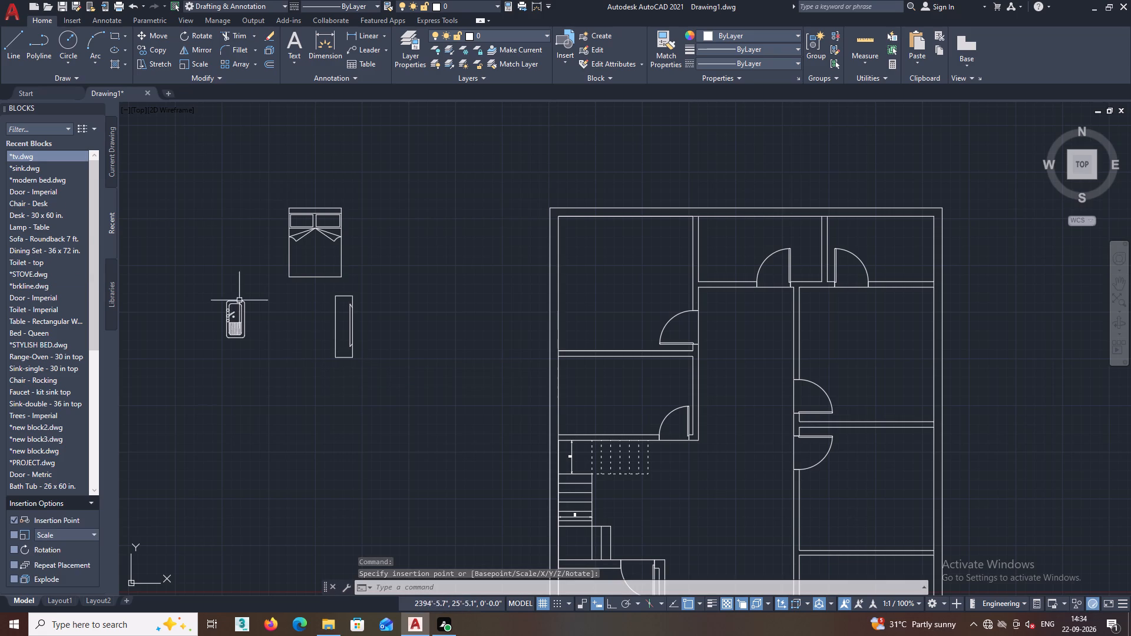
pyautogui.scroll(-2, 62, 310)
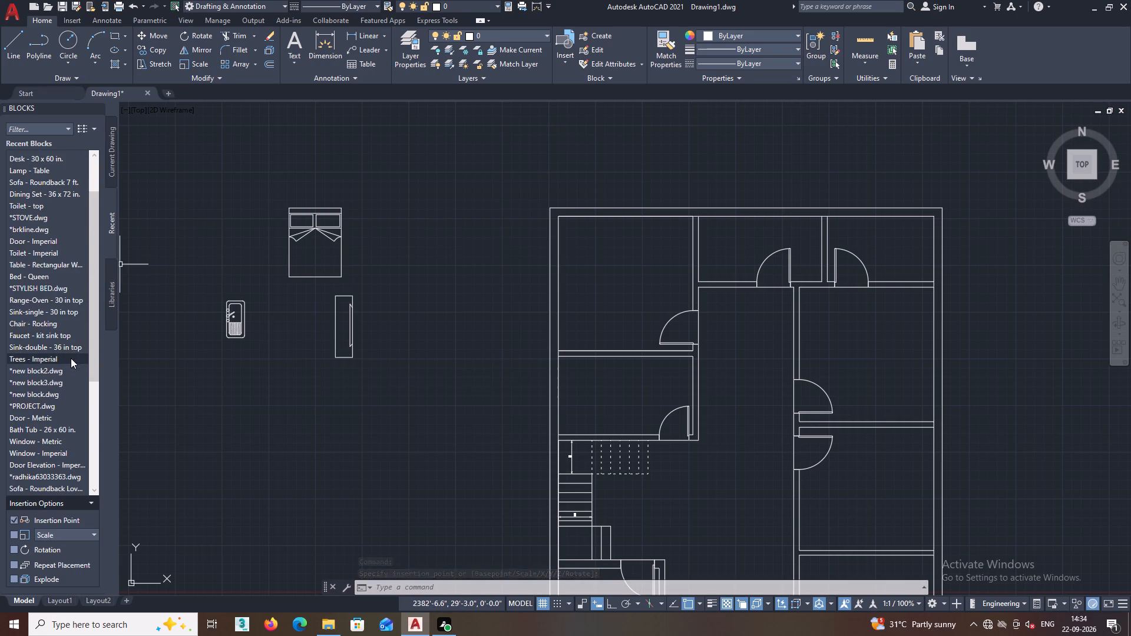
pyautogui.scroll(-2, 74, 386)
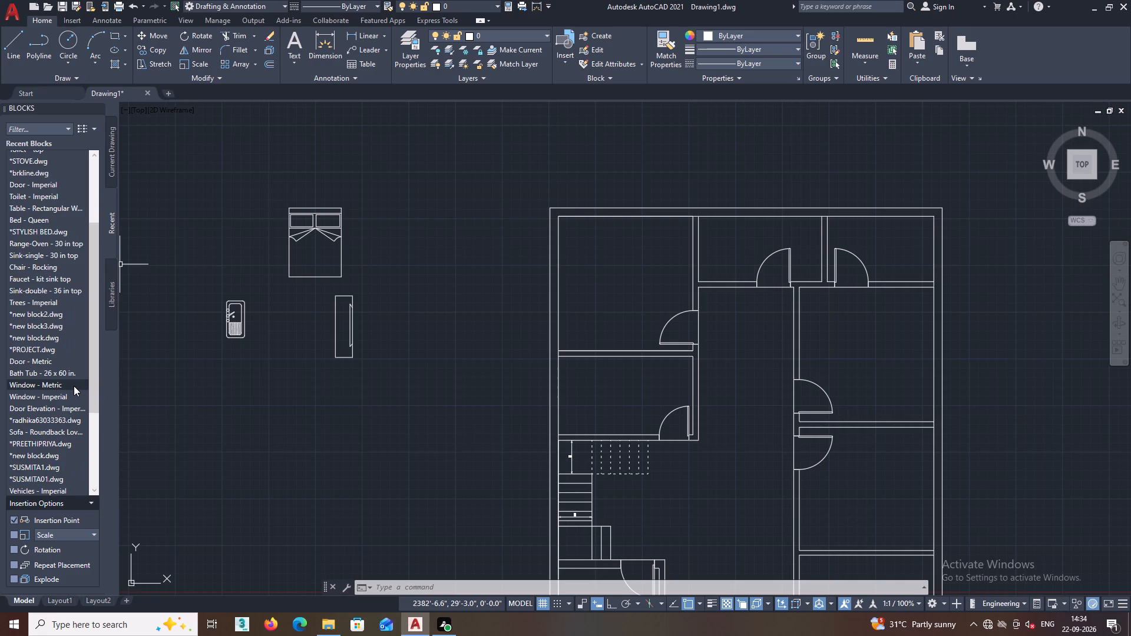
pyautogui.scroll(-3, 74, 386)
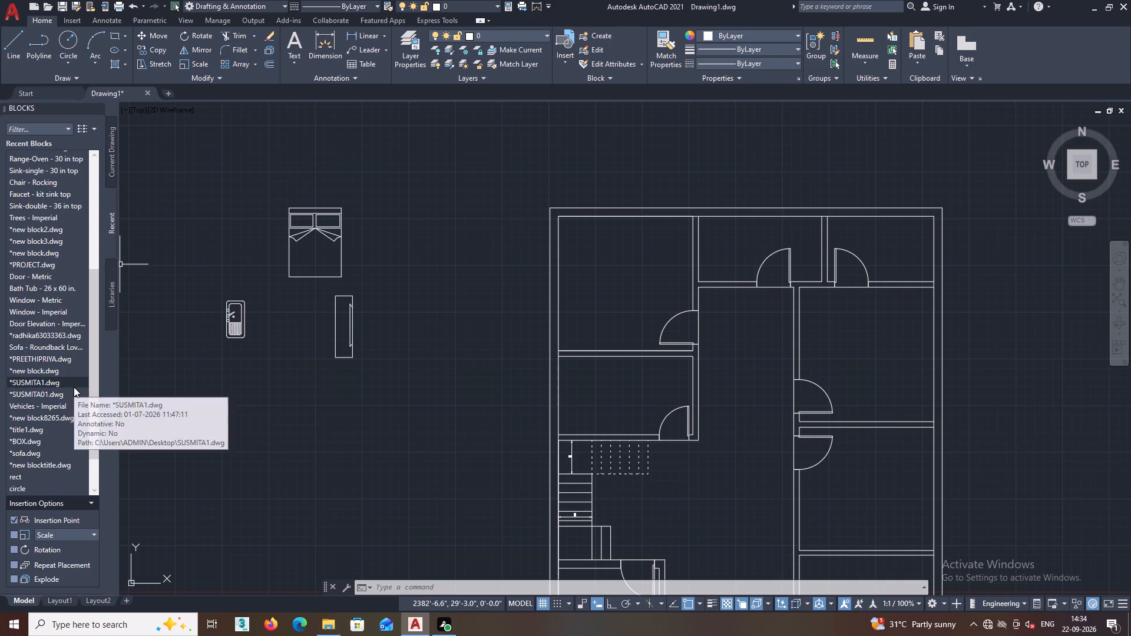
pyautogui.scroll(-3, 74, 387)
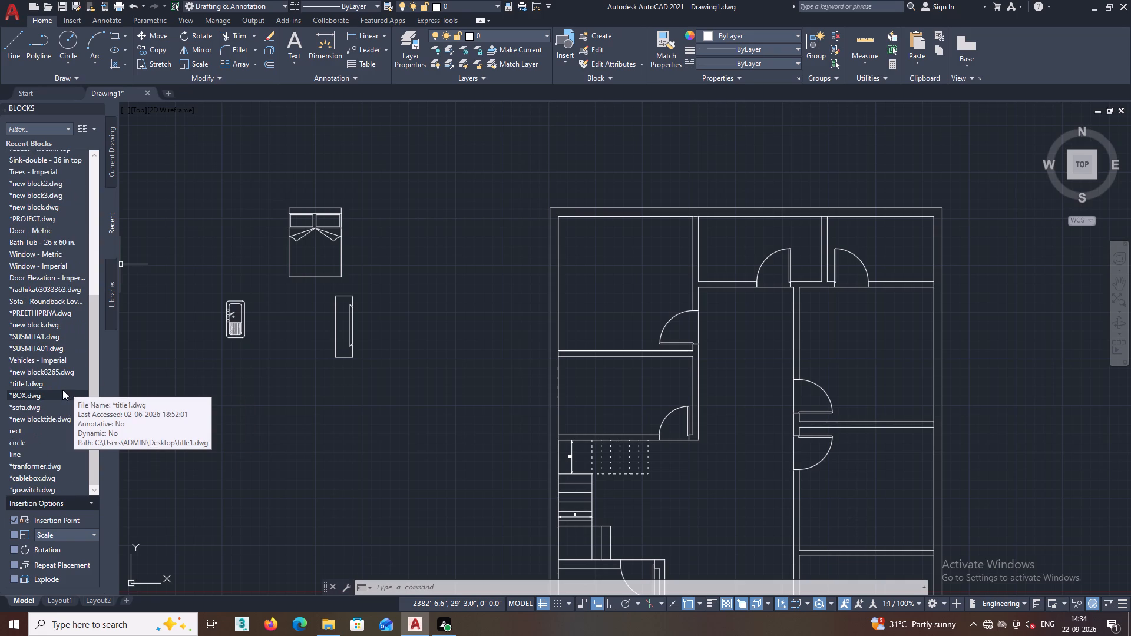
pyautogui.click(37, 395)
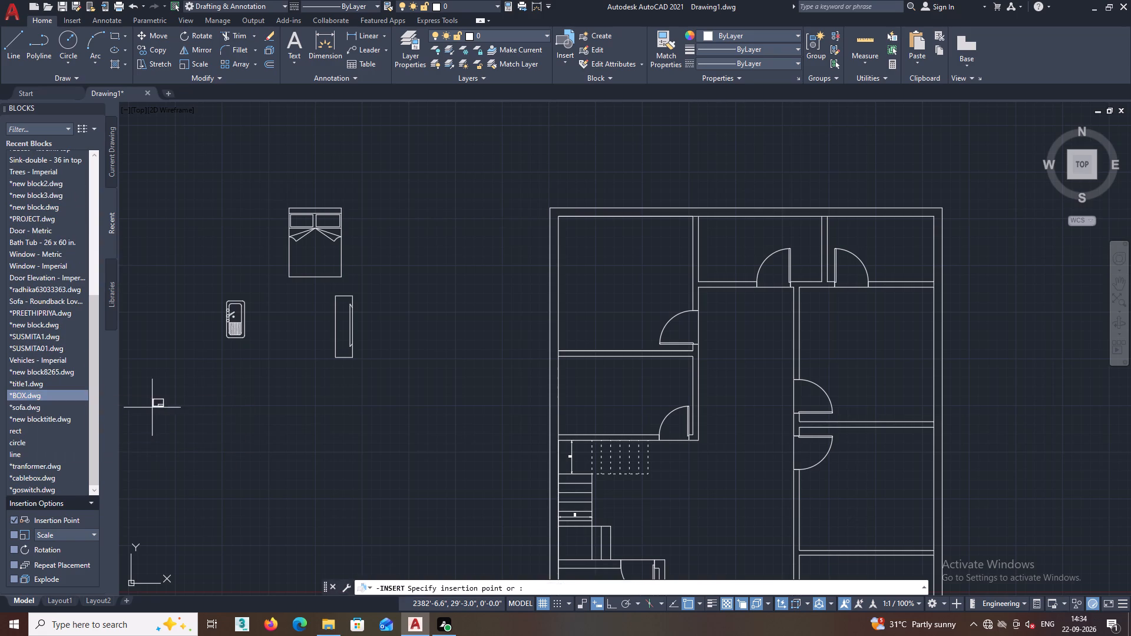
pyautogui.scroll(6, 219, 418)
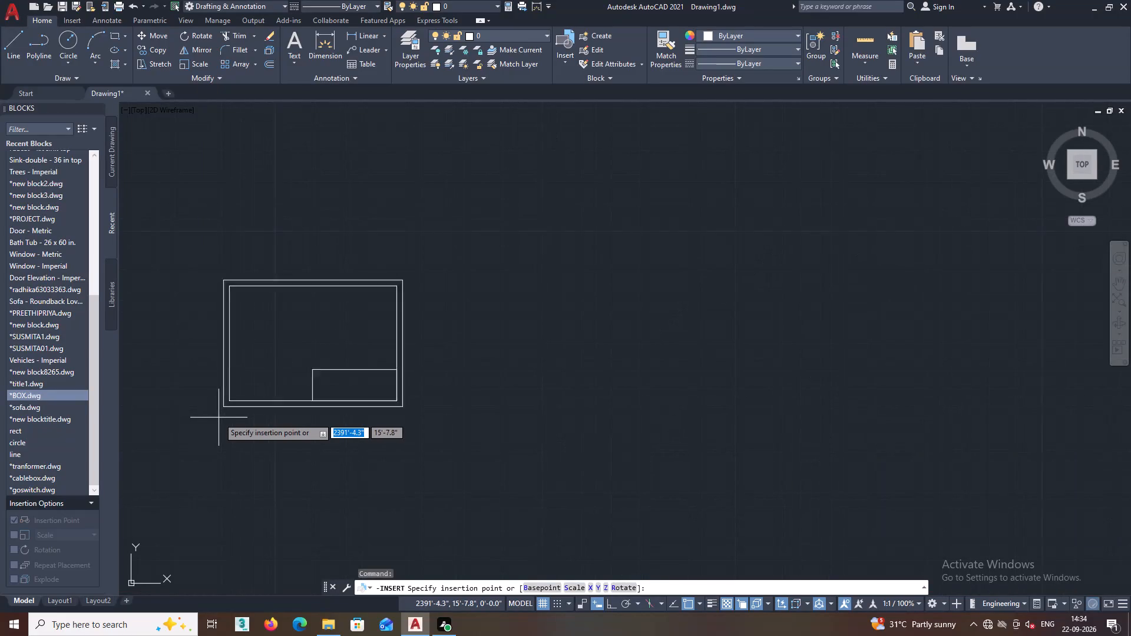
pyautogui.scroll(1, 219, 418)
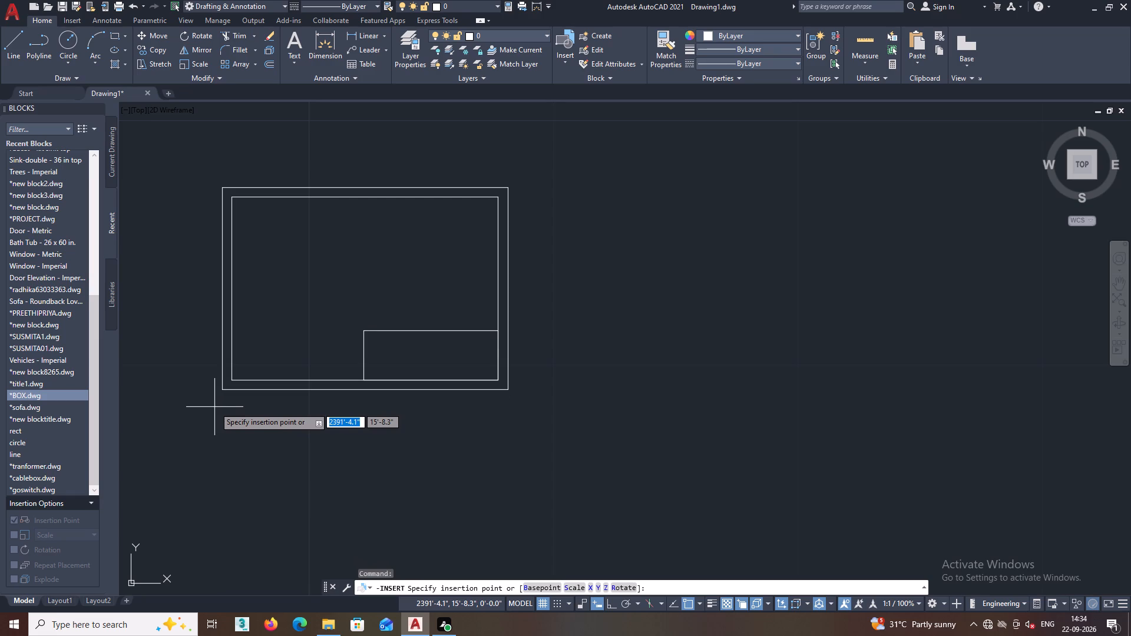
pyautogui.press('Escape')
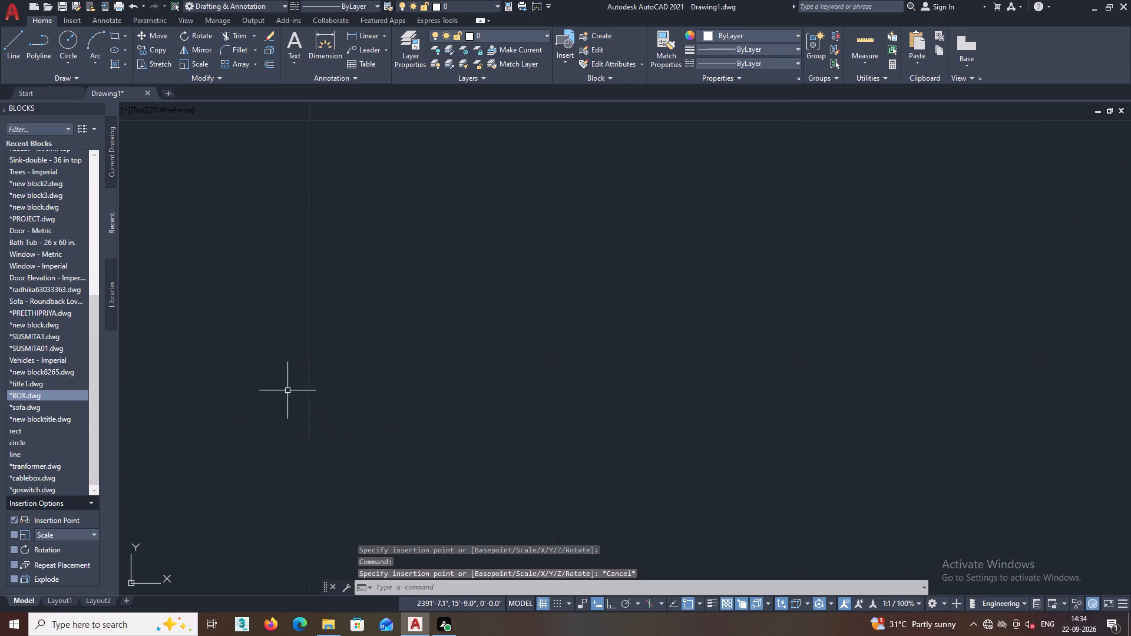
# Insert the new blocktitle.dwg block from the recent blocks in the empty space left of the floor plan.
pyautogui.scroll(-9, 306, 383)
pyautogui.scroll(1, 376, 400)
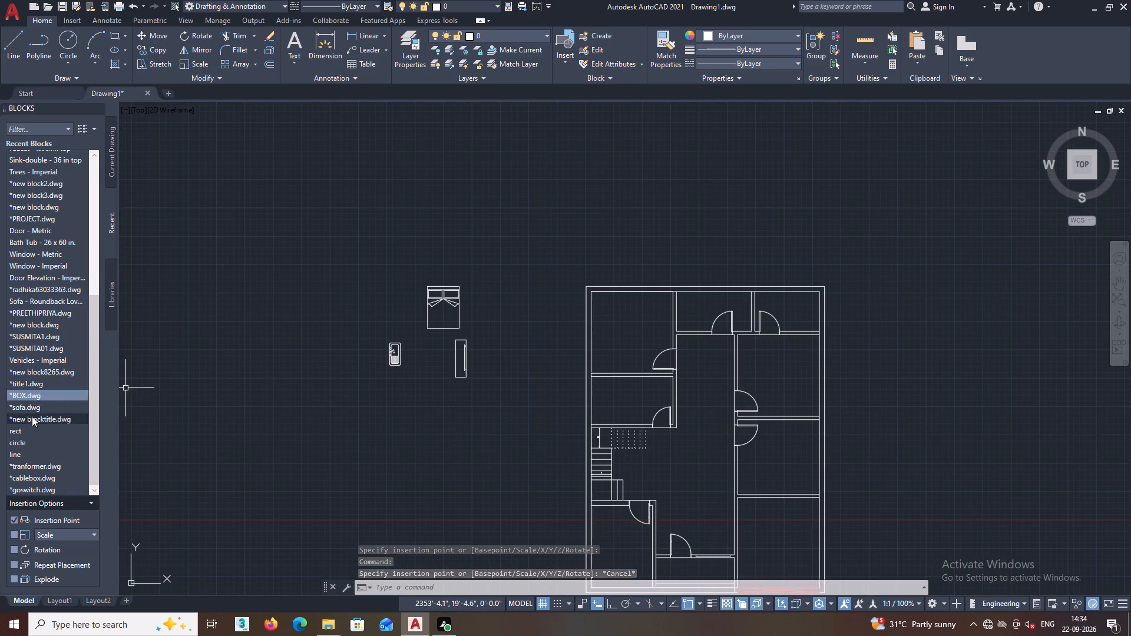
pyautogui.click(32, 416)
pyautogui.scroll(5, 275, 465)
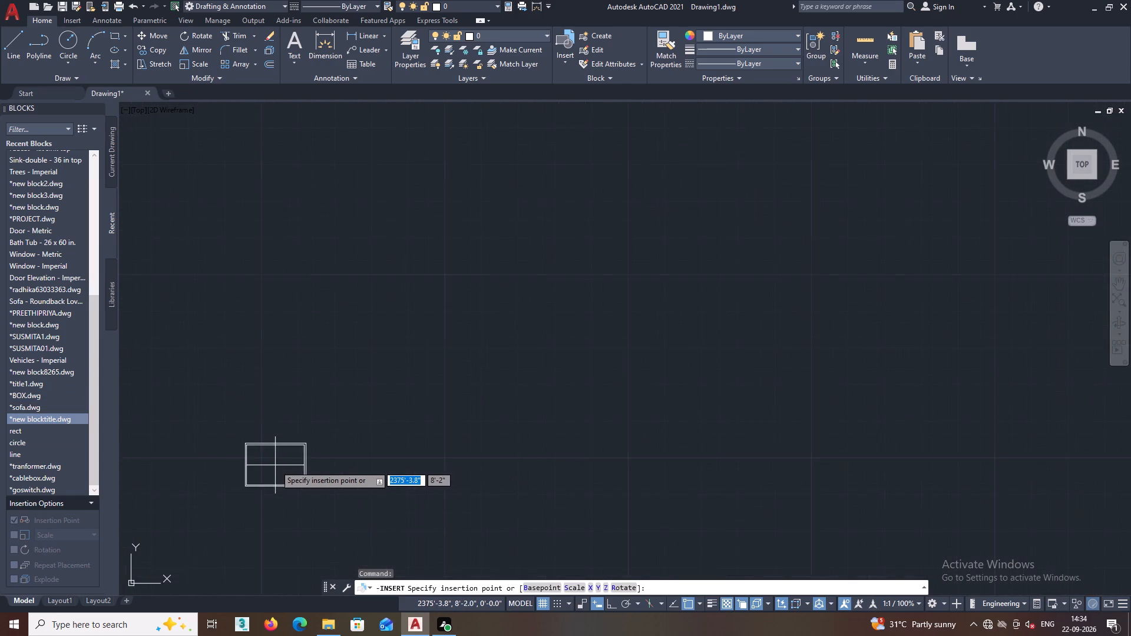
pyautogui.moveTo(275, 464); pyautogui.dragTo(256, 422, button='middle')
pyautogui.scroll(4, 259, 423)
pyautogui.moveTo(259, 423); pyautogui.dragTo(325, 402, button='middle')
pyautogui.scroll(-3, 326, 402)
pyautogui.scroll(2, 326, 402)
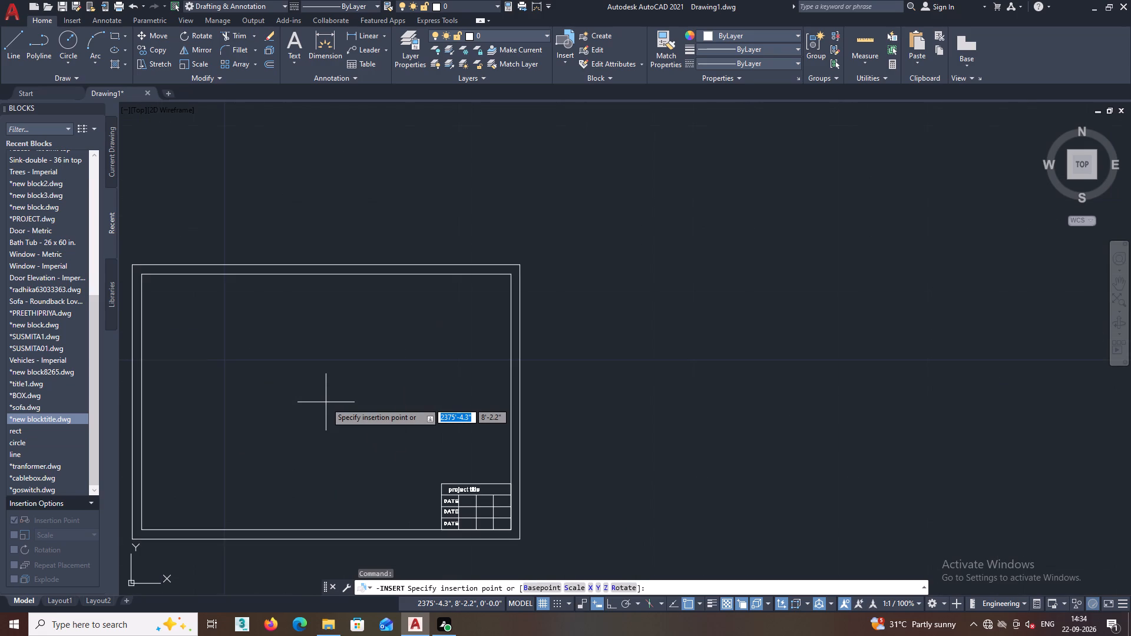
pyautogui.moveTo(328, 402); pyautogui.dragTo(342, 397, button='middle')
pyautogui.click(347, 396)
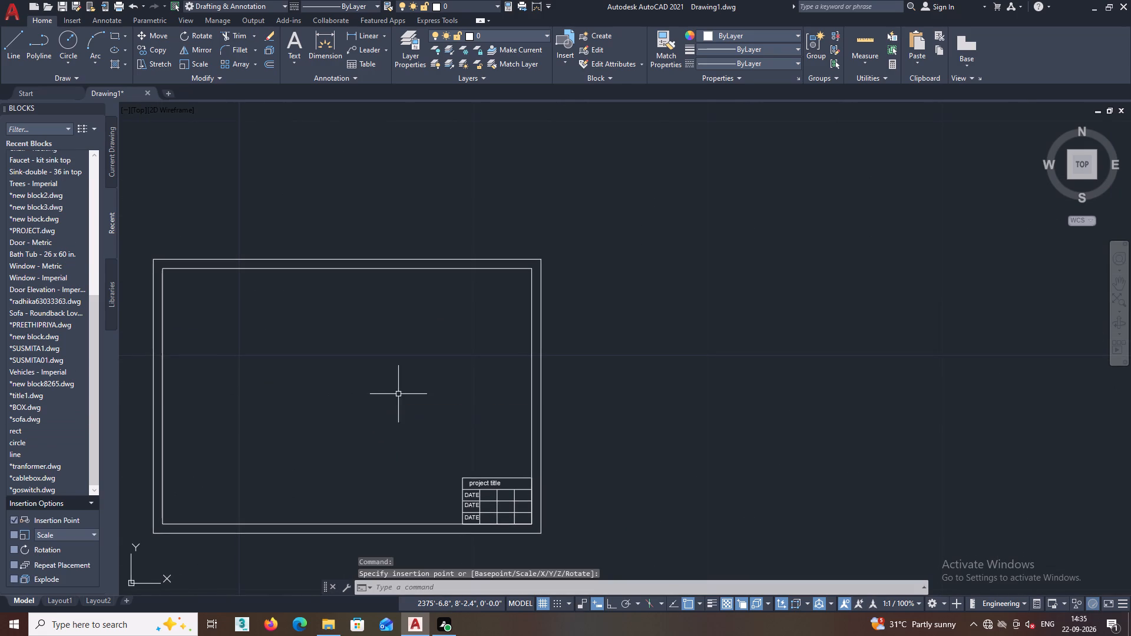
# Examine the inserted title block's frame and project title table, and quick-measure the inner frame.
pyautogui.scroll(1, 452, 465)
pyautogui.scroll(-1, 479, 493)
pyautogui.moveTo(472, 502); pyautogui.dragTo(490, 490, button='middle')
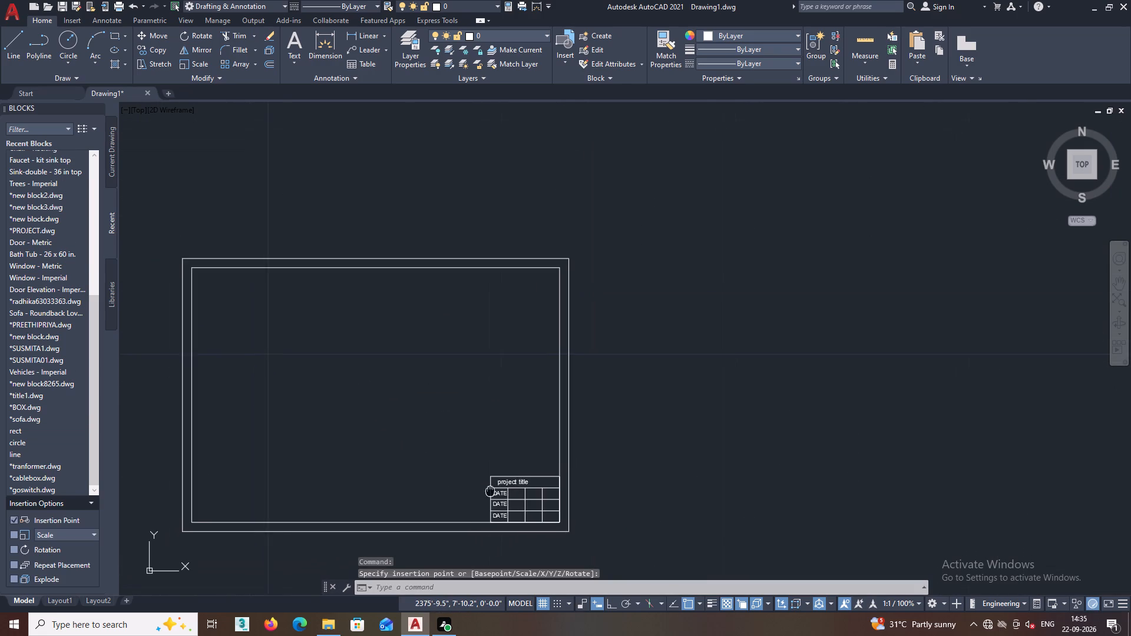
pyautogui.moveTo(490, 490); pyautogui.dragTo(532, 472, button='middle')
pyautogui.scroll(3, 578, 505)
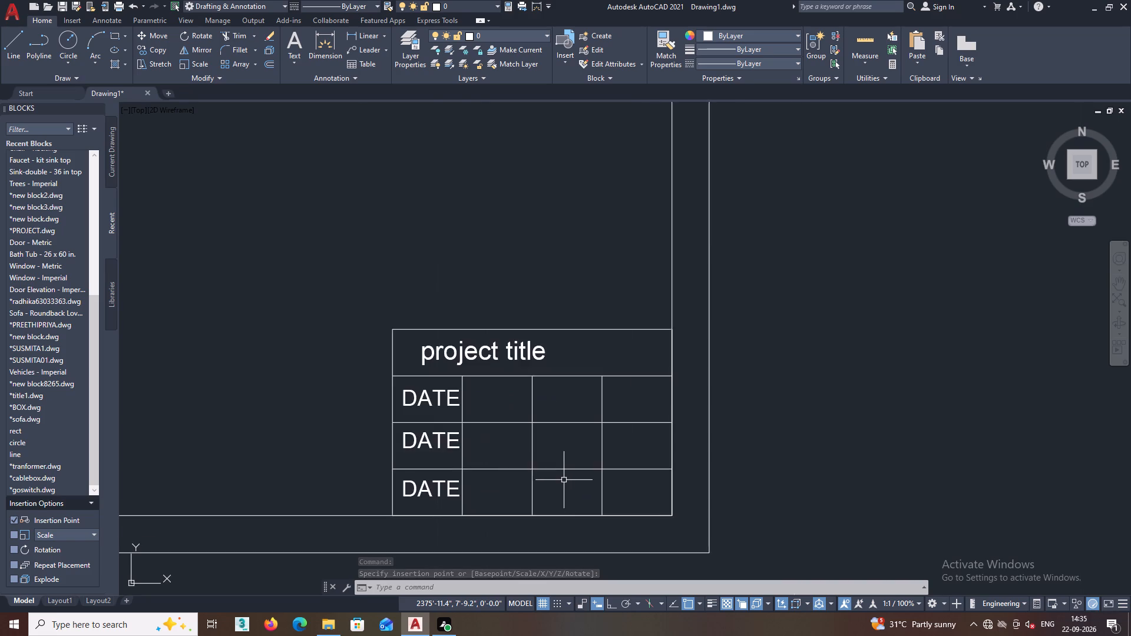
pyautogui.scroll(1, 564, 479)
pyautogui.moveTo(564, 479); pyautogui.dragTo(614, 476, button='middle')
pyautogui.scroll(-5, 613, 473)
pyautogui.moveTo(589, 450); pyautogui.dragTo(598, 450, button='middle')
pyautogui.scroll(1, 512, 412)
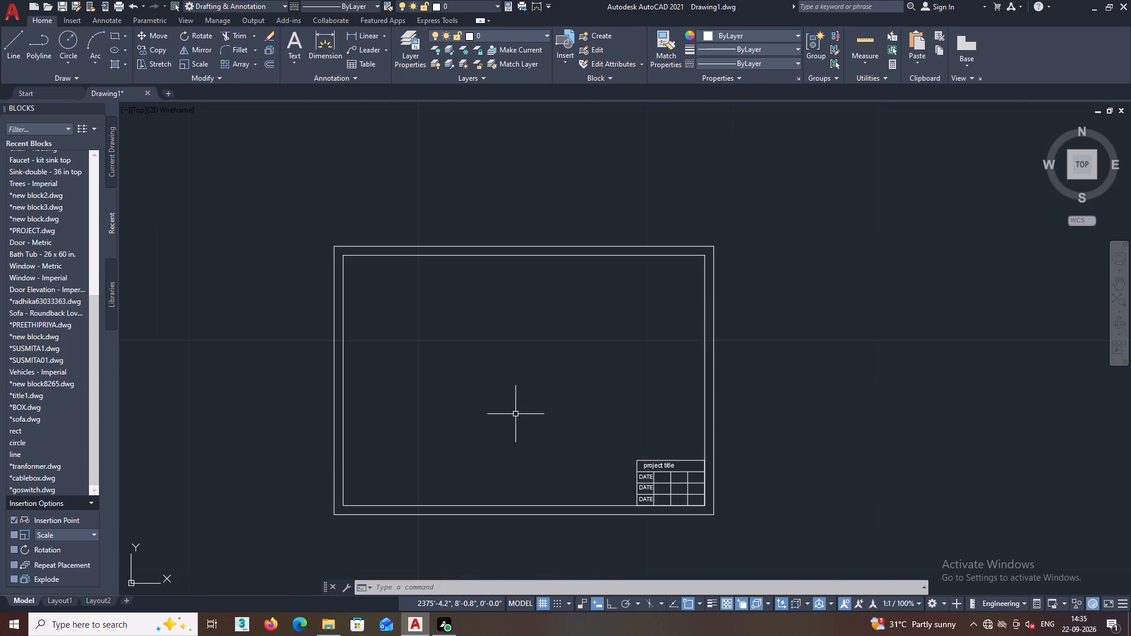
pyautogui.scroll(1, 432, 423)
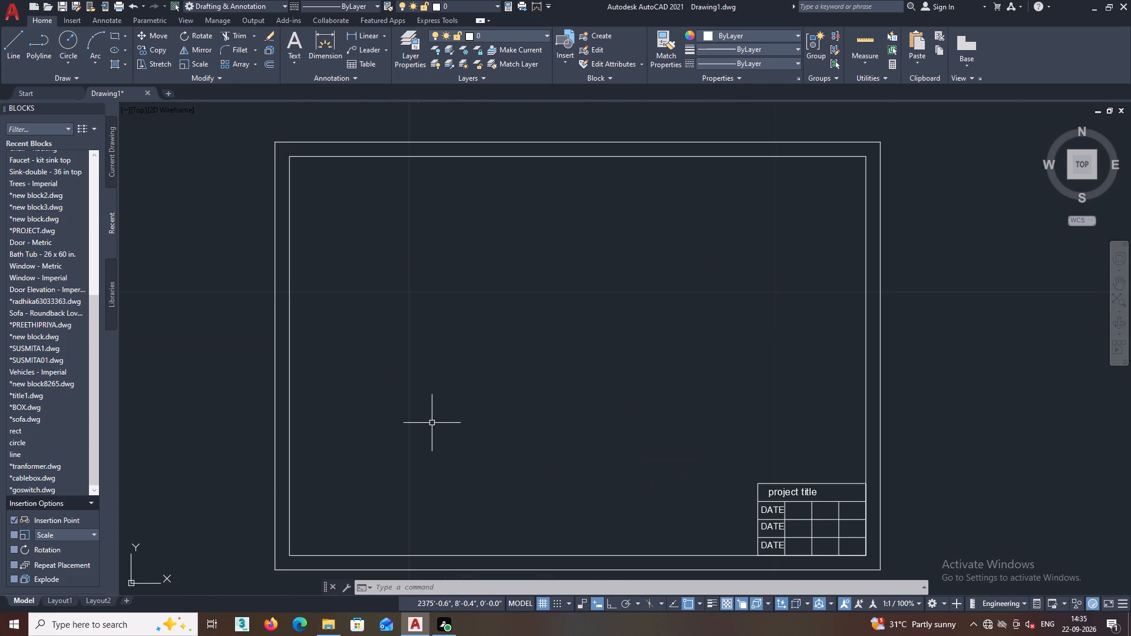
pyautogui.scroll(-1, 432, 423)
pyautogui.scroll(1, 432, 423)
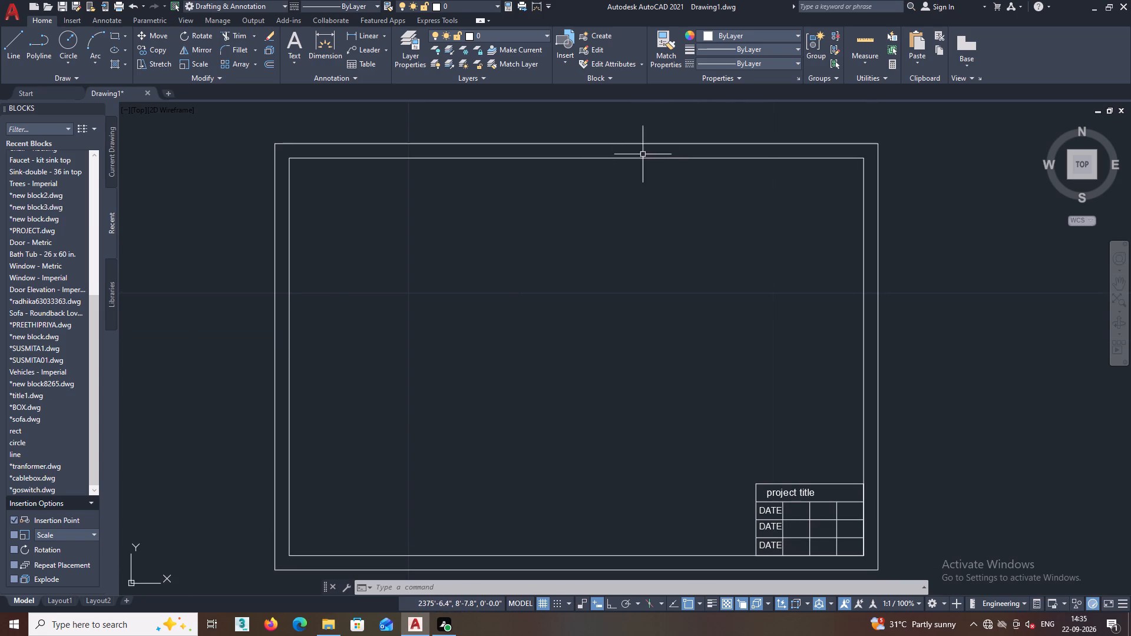
pyautogui.click(862, 37)
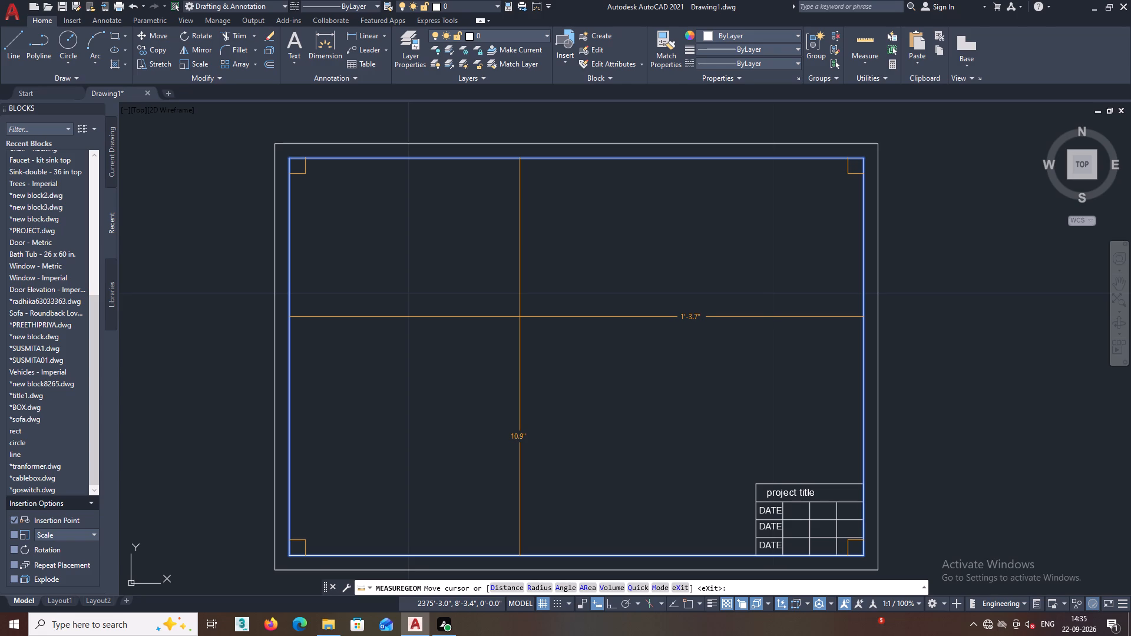
pyautogui.press('Escape')
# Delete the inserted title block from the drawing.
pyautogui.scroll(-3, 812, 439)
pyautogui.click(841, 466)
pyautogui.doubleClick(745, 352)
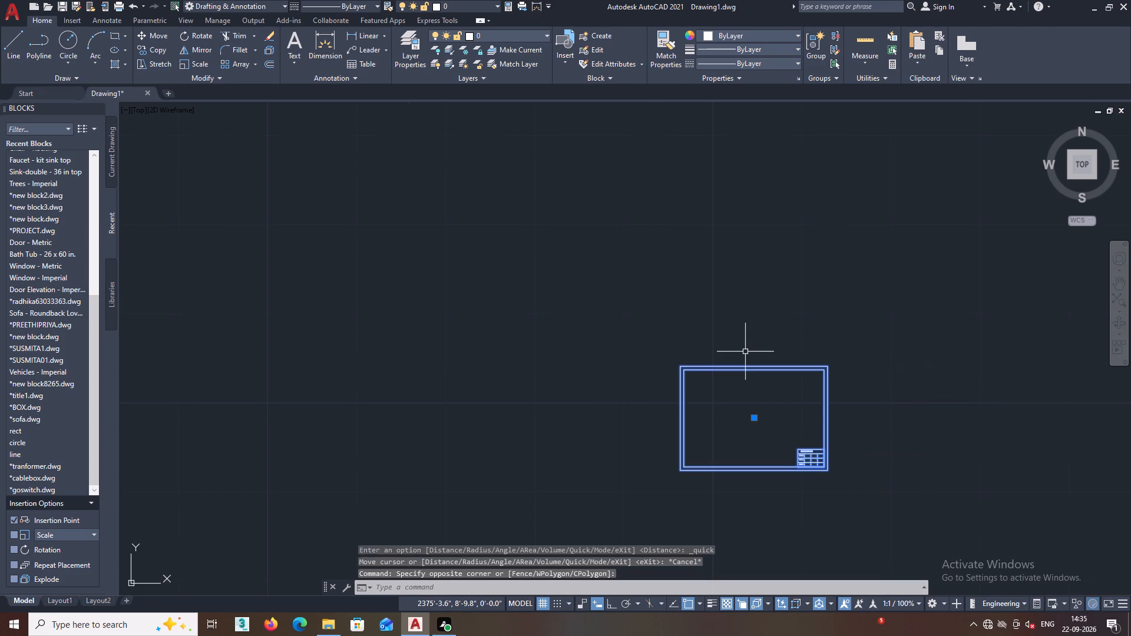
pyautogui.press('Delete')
# Close the Blocks palette and return to the floor plan with the furniture blocks beside it.
pyautogui.scroll(-6, 338, 360)
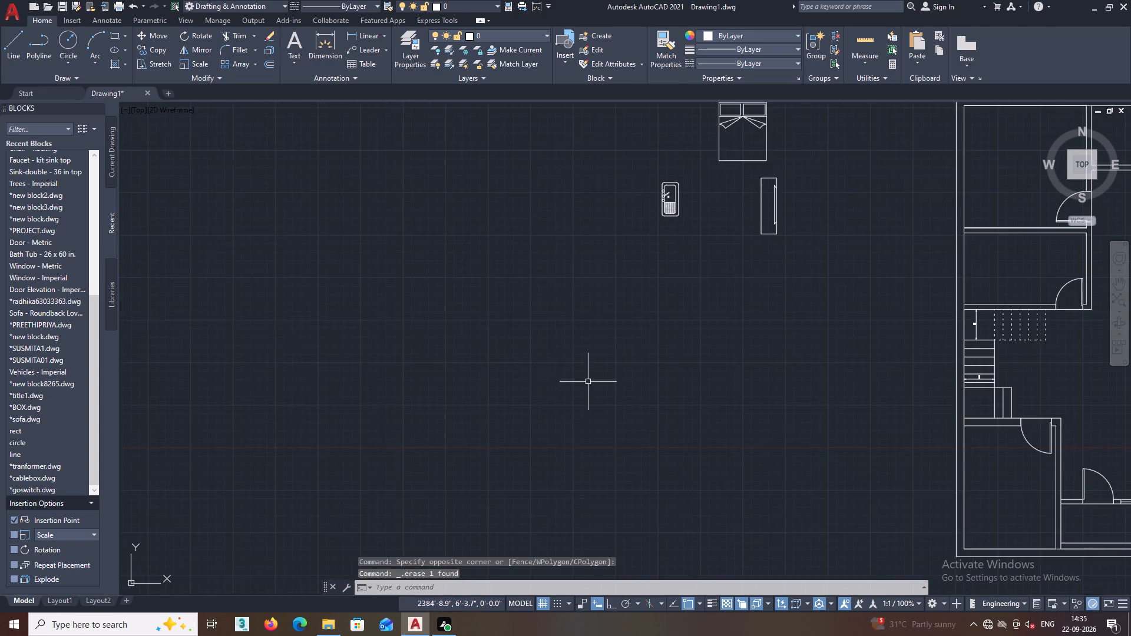
pyautogui.scroll(-3, 588, 382)
pyautogui.moveTo(624, 361); pyautogui.dragTo(570, 372, button='middle')
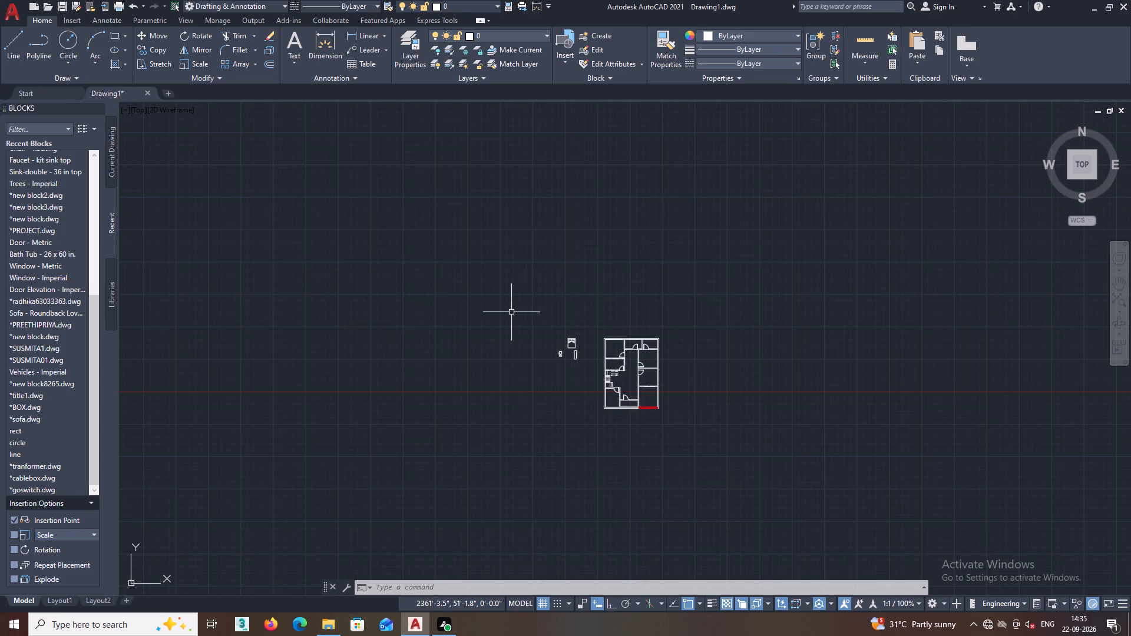
pyautogui.scroll(2, 610, 344)
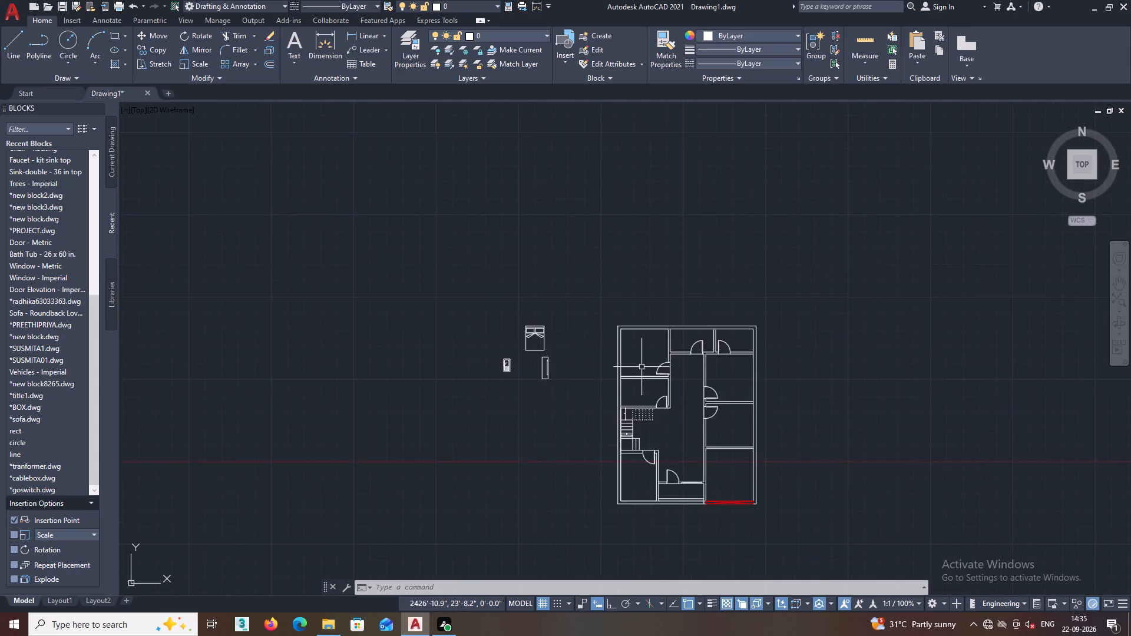
pyautogui.scroll(1, 640, 364)
pyautogui.scroll(1, 508, 349)
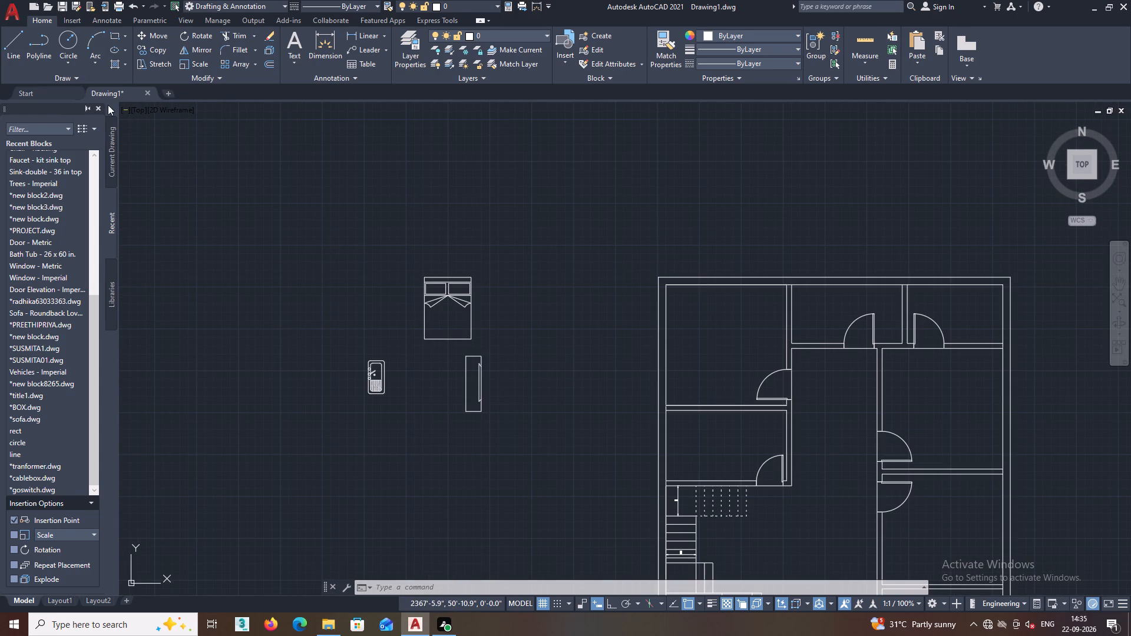
pyautogui.click(100, 105)
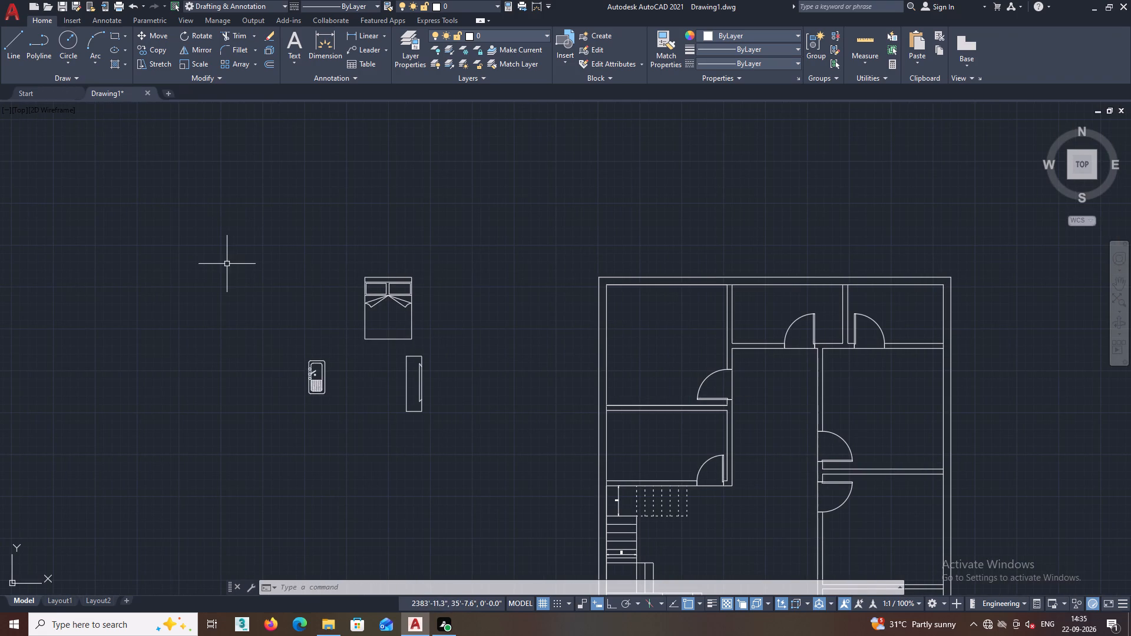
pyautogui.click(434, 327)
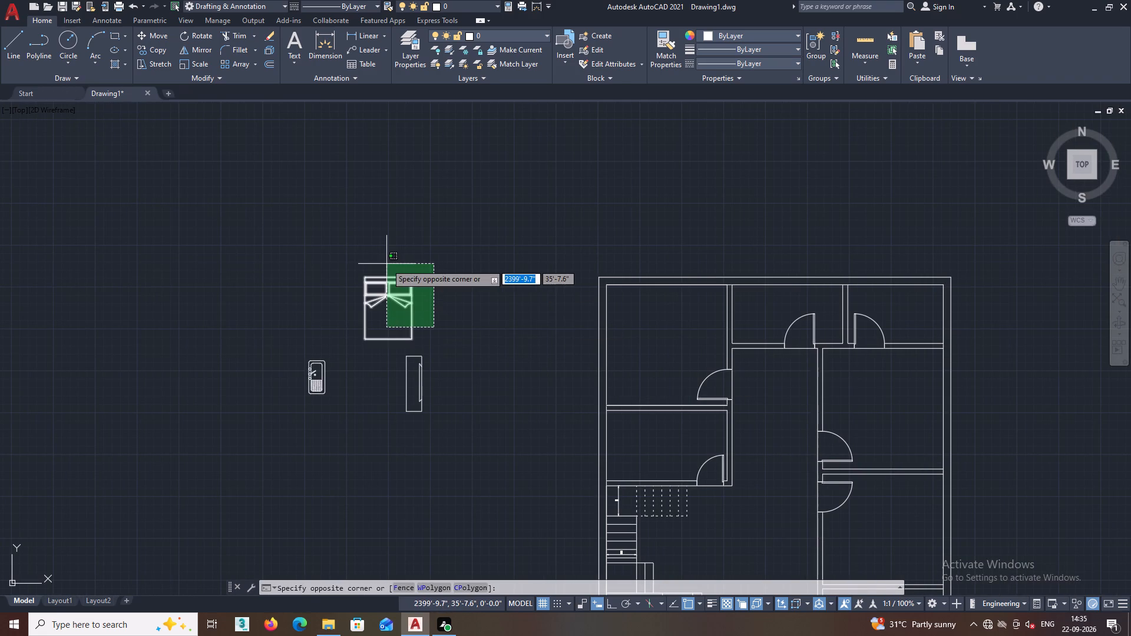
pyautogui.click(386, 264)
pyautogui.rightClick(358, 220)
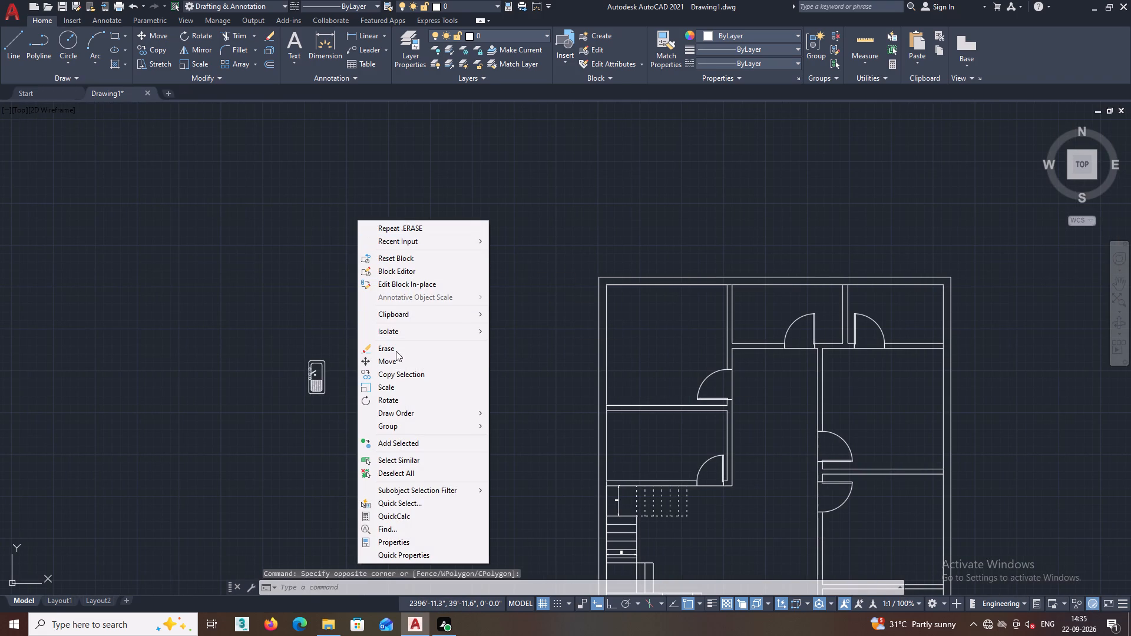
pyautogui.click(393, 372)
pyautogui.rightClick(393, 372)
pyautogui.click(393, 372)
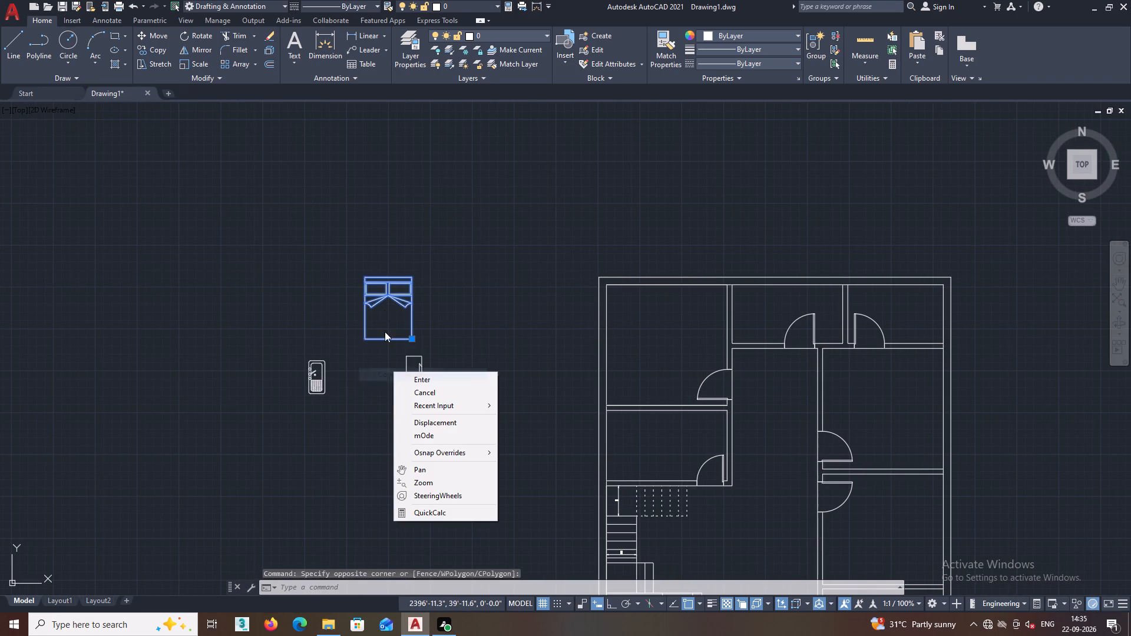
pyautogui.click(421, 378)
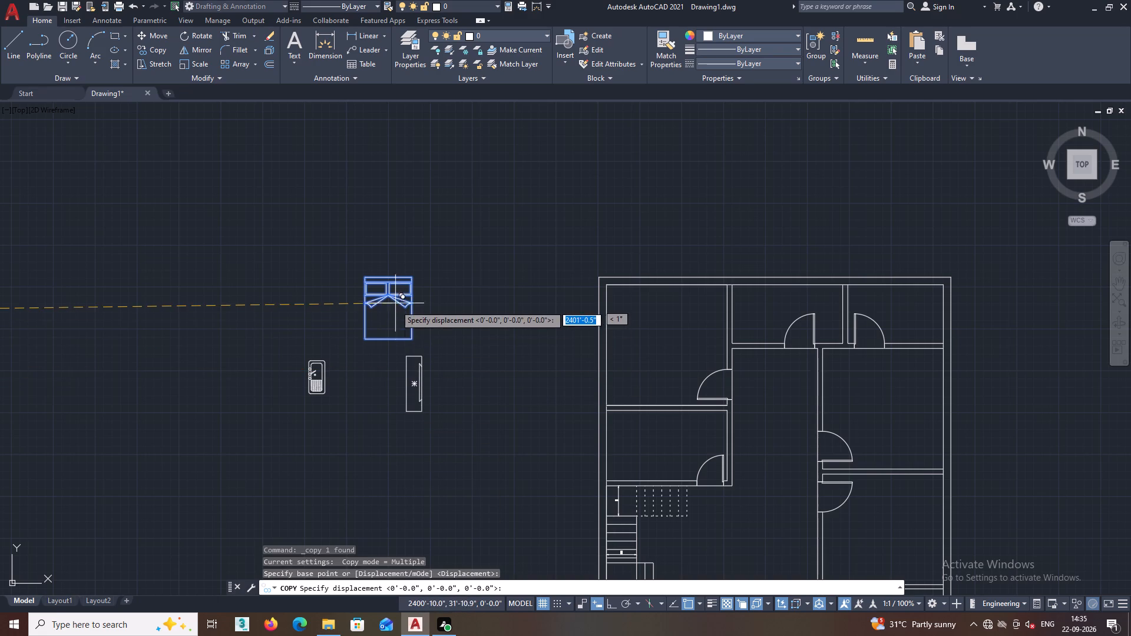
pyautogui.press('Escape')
# Copy the bed from its headboard midpoint into the plan's upper-left room, placing the headboard against the inner face of the top wall.
pyautogui.click(414, 319)
pyautogui.click(408, 314)
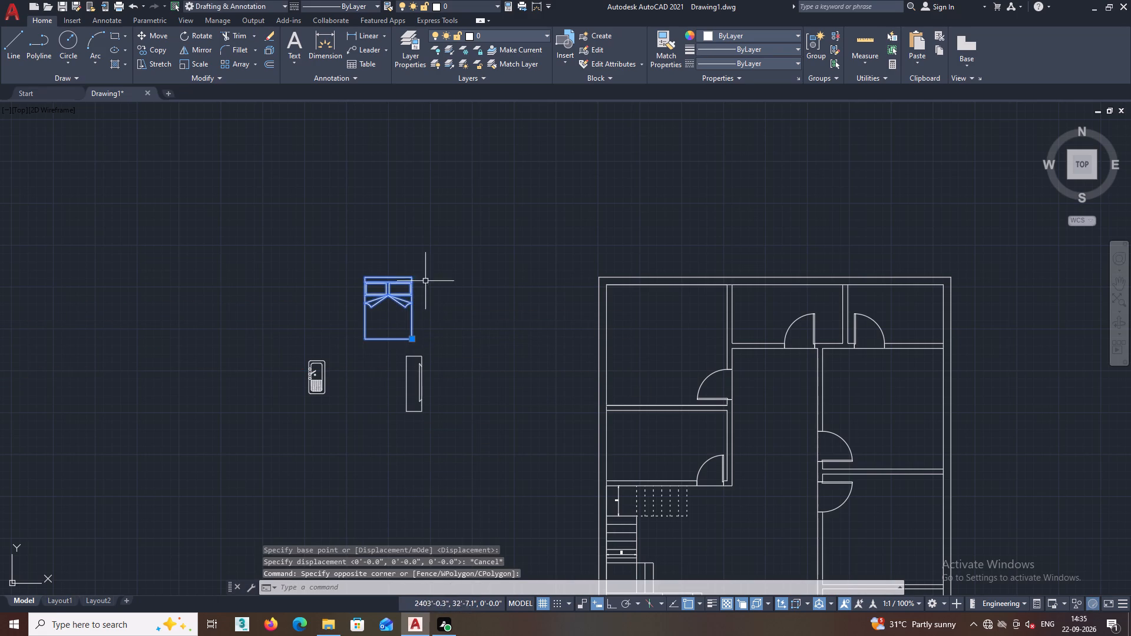
pyautogui.rightClick(432, 257)
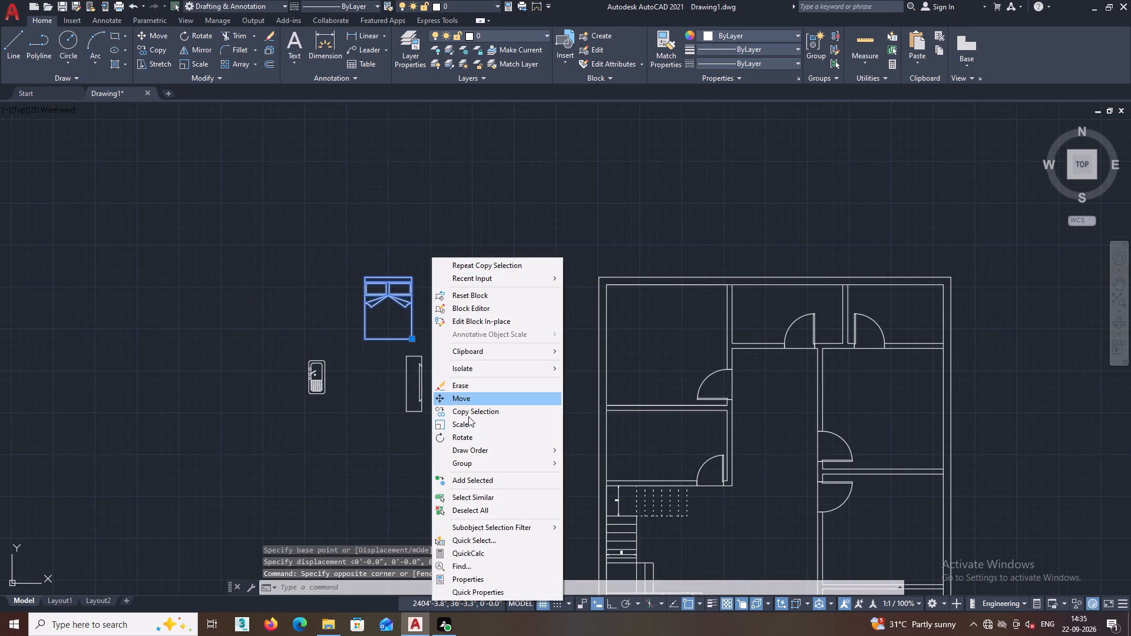
pyautogui.click(468, 416)
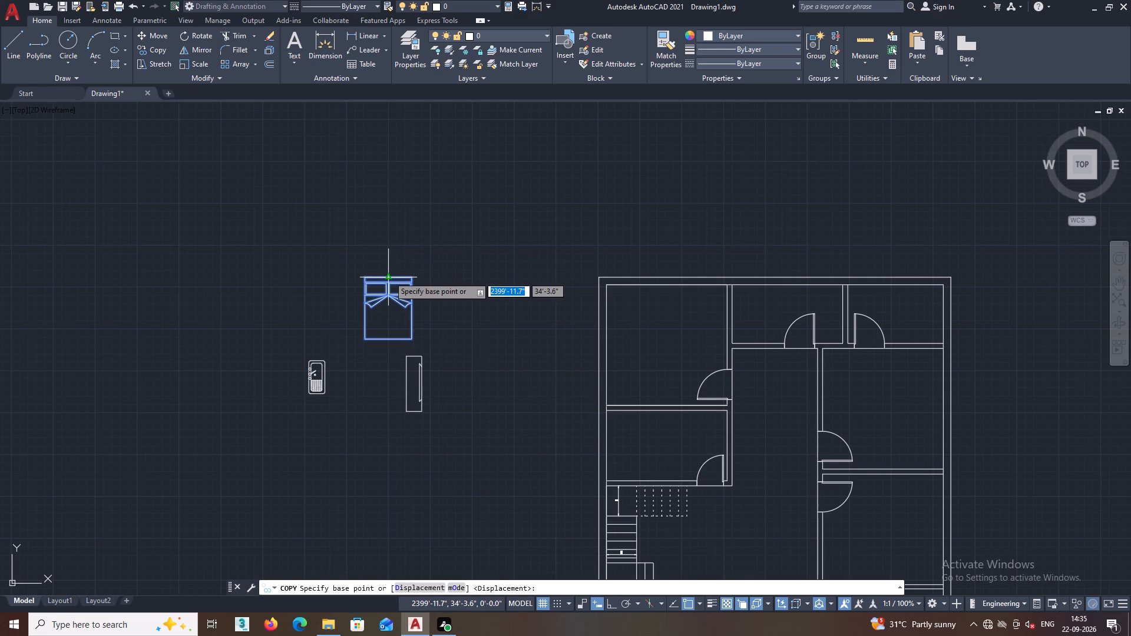
pyautogui.click(389, 276)
pyautogui.moveTo(673, 294); pyautogui.dragTo(606, 296, button='middle')
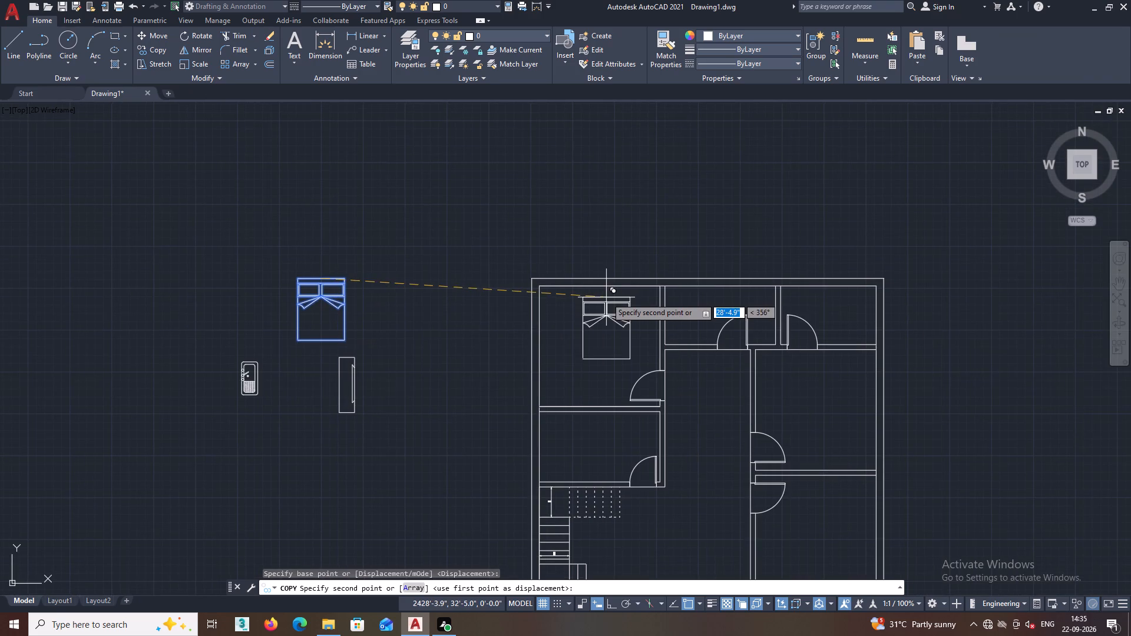
pyautogui.scroll(3, 606, 297)
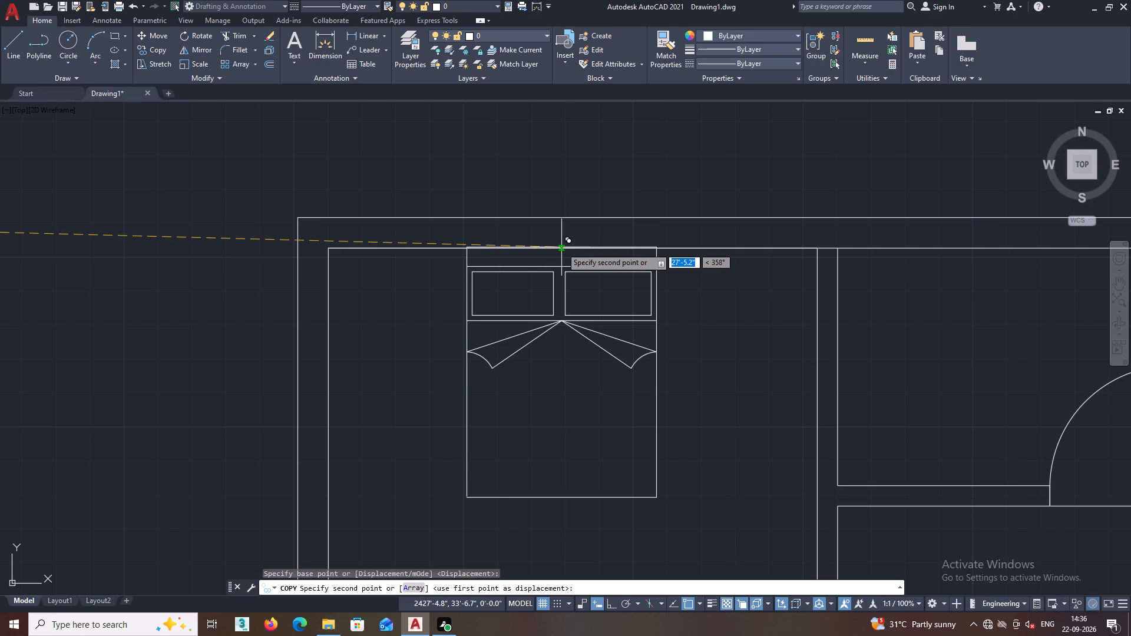
pyautogui.click(561, 249)
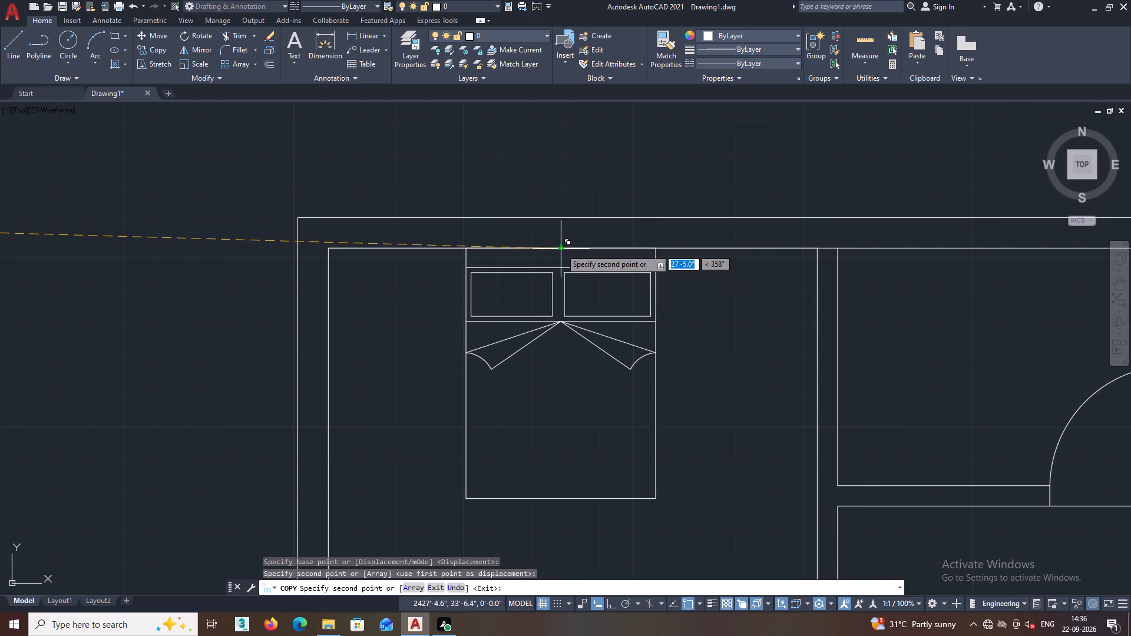
# Rotate the source bed beside the plan 90° clockwise about its headboard midpoint.
pyautogui.scroll(-2, 578, 307)
pyautogui.press('Escape')
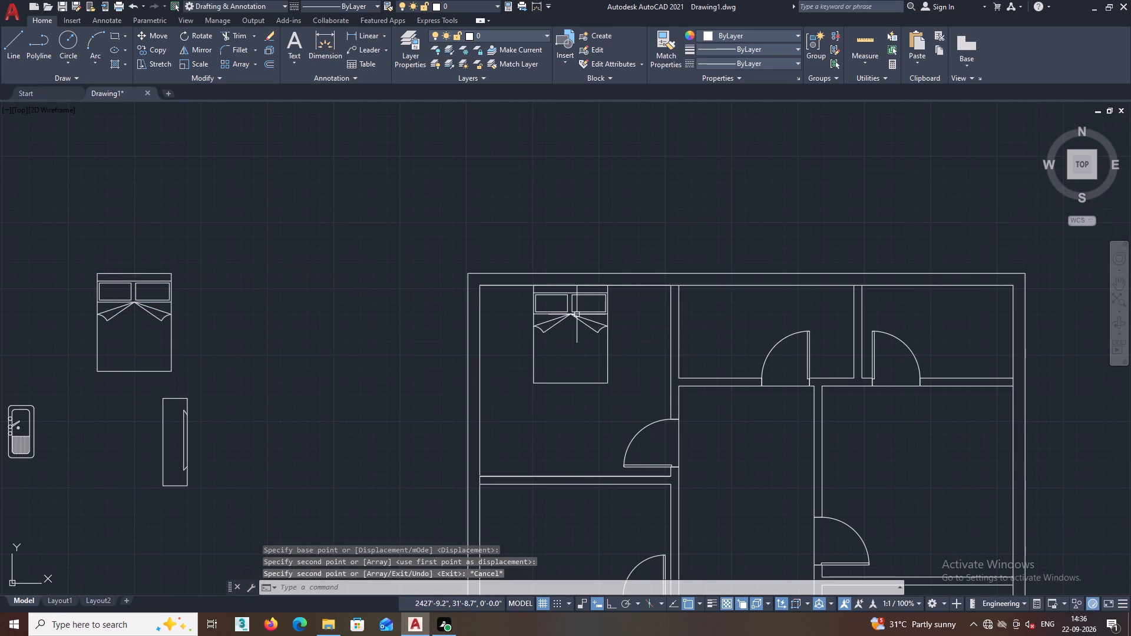
pyautogui.moveTo(560, 307); pyautogui.dragTo(541, 300, button='middle')
pyautogui.scroll(-1, 550, 302)
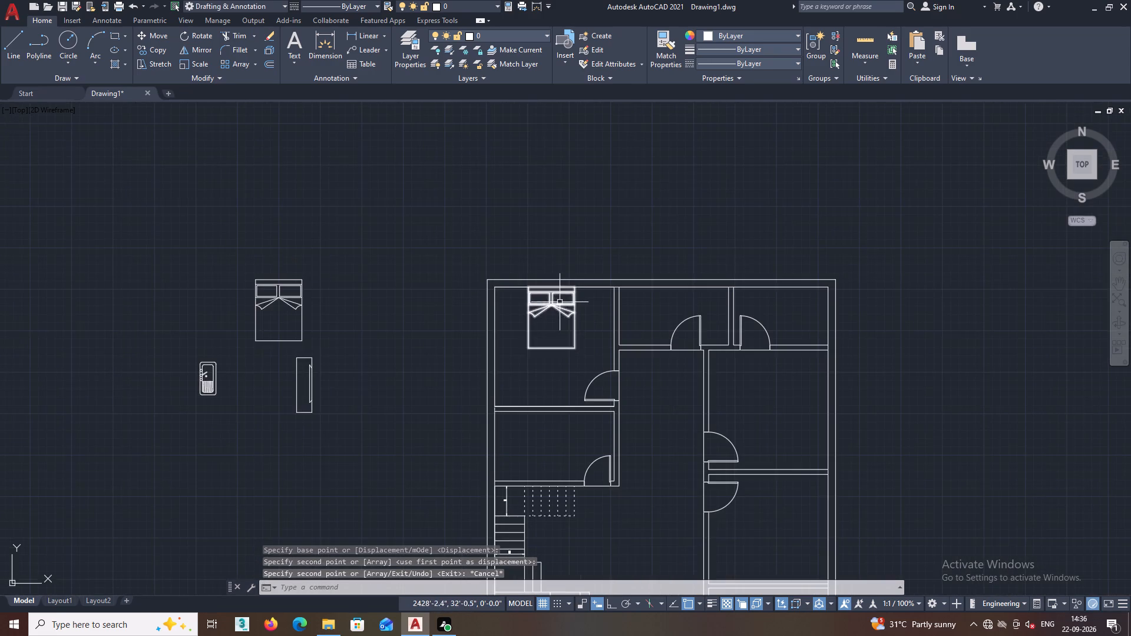
pyautogui.moveTo(571, 296); pyautogui.dragTo(527, 297, button='middle')
pyautogui.middleClick(365, 333)
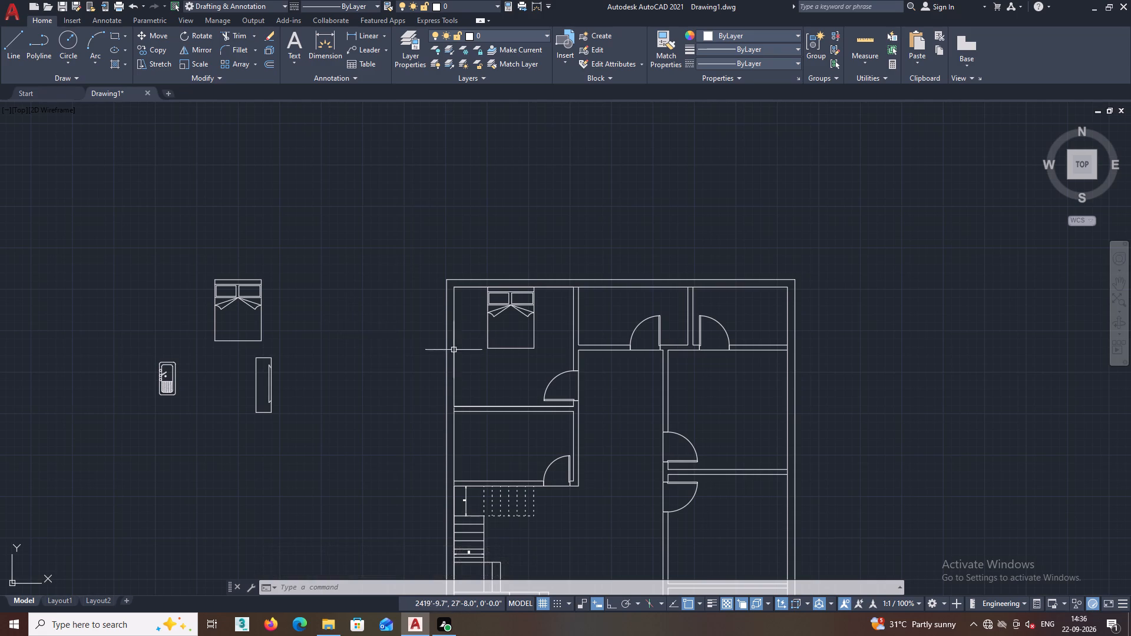
pyautogui.scroll(1, 272, 302)
pyautogui.click(250, 266)
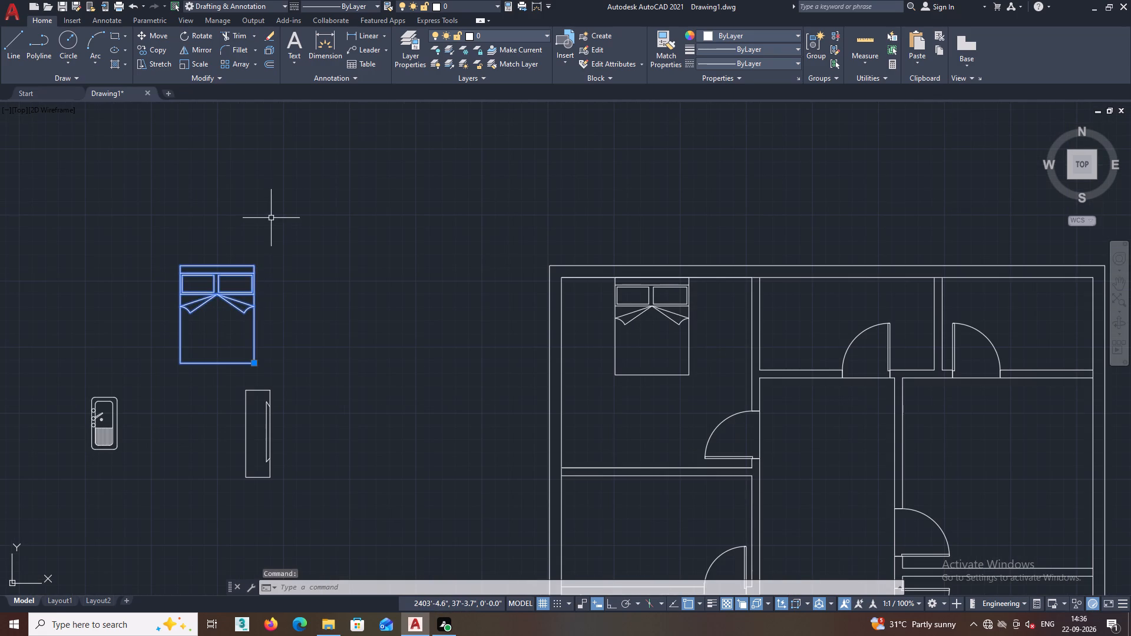
pyautogui.rightClick(271, 218)
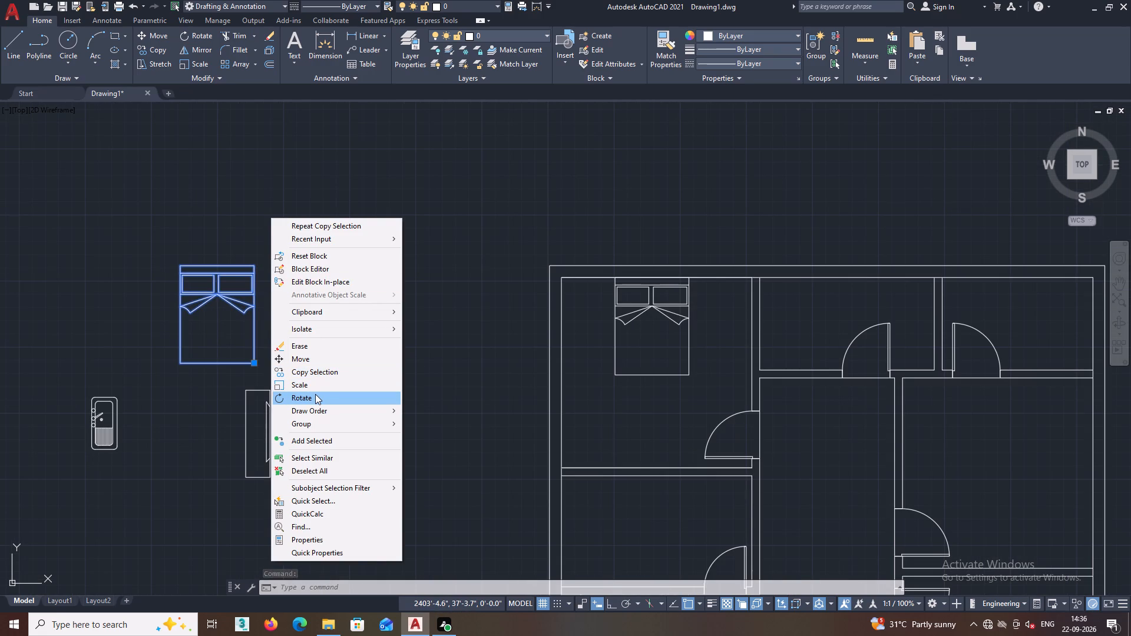
pyautogui.click(315, 394)
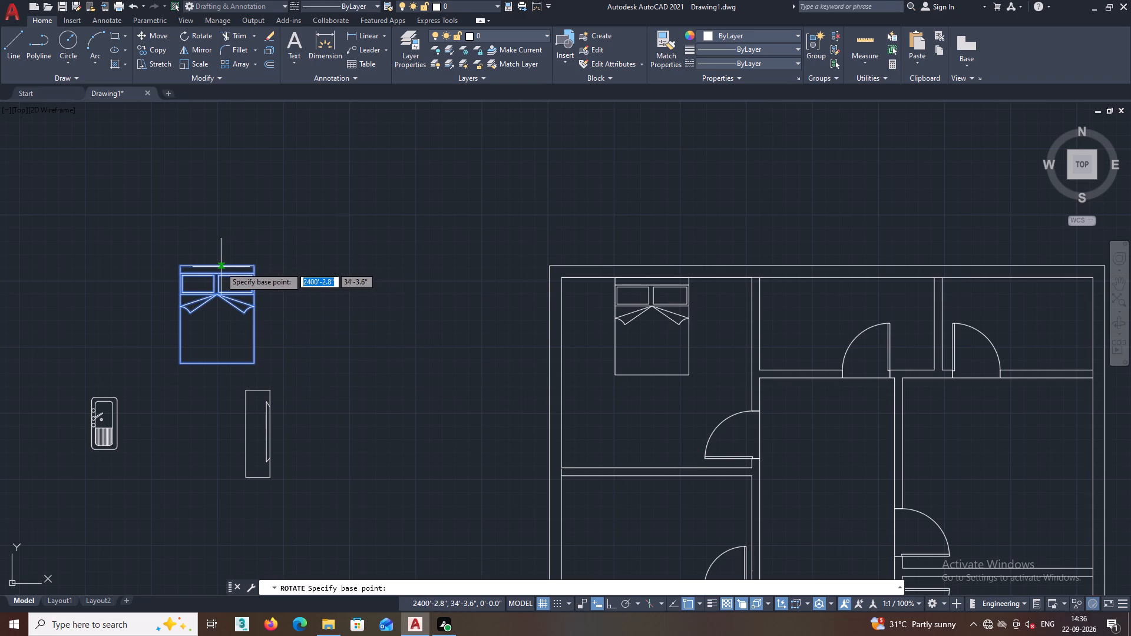
pyautogui.click(217, 267)
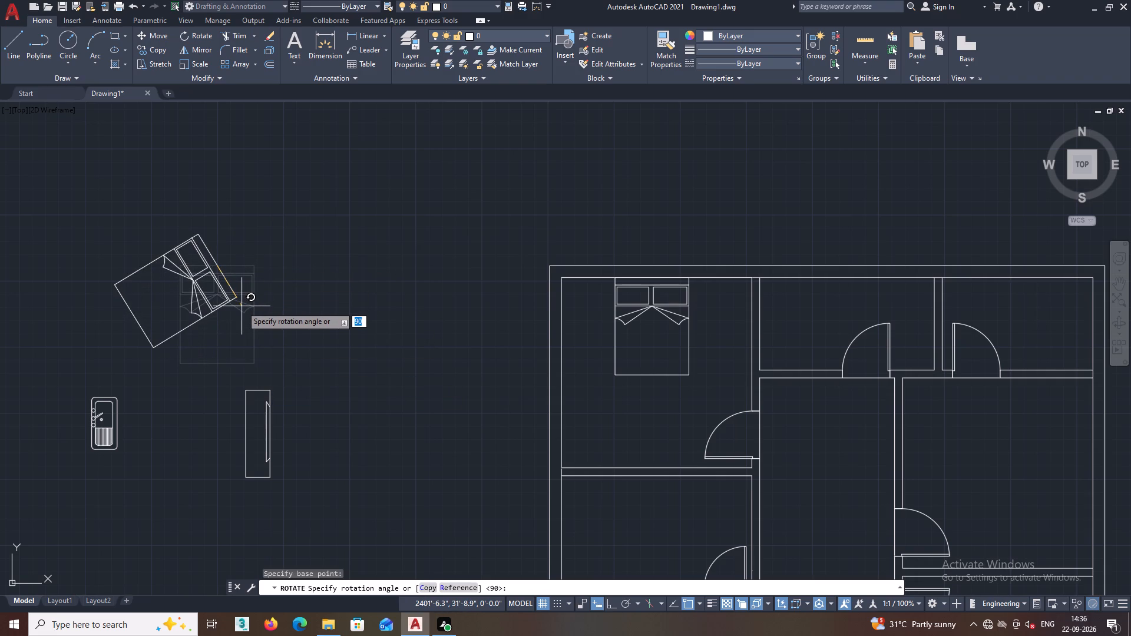
pyautogui.press('F8')
pyautogui.click(234, 318)
pyautogui.middleClick(234, 318)
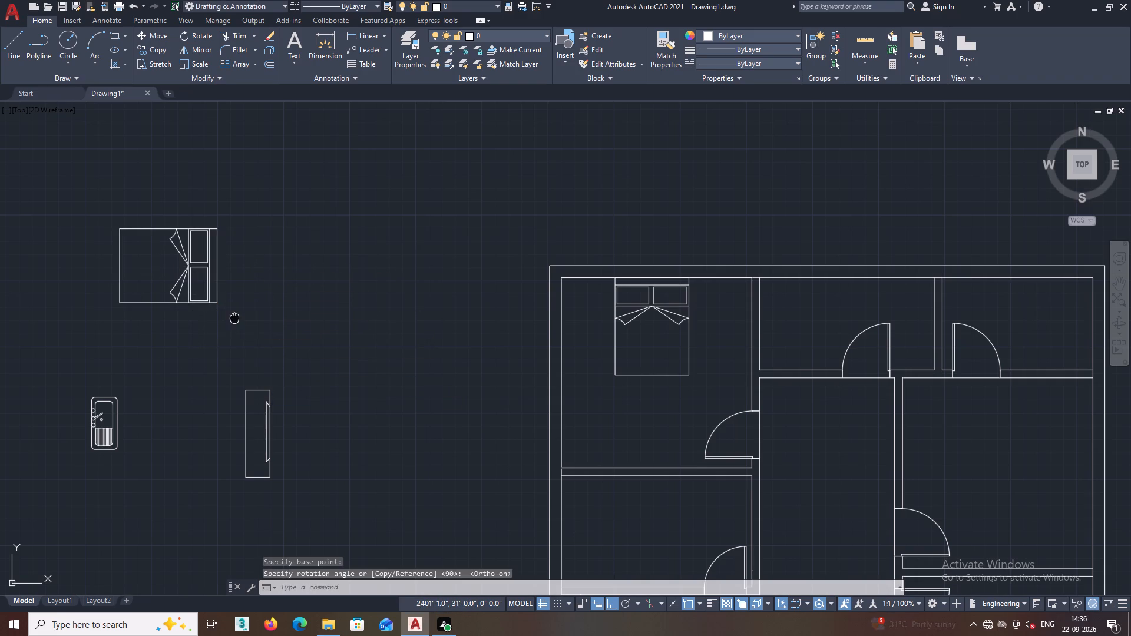
# Copy the rotated bed from its headboard midpoint into the plan's upper-right bedroom, placing the headboard against the inner face of the right outer wall.
pyautogui.click(226, 307)
pyautogui.click(93, 198)
pyautogui.rightClick(128, 182)
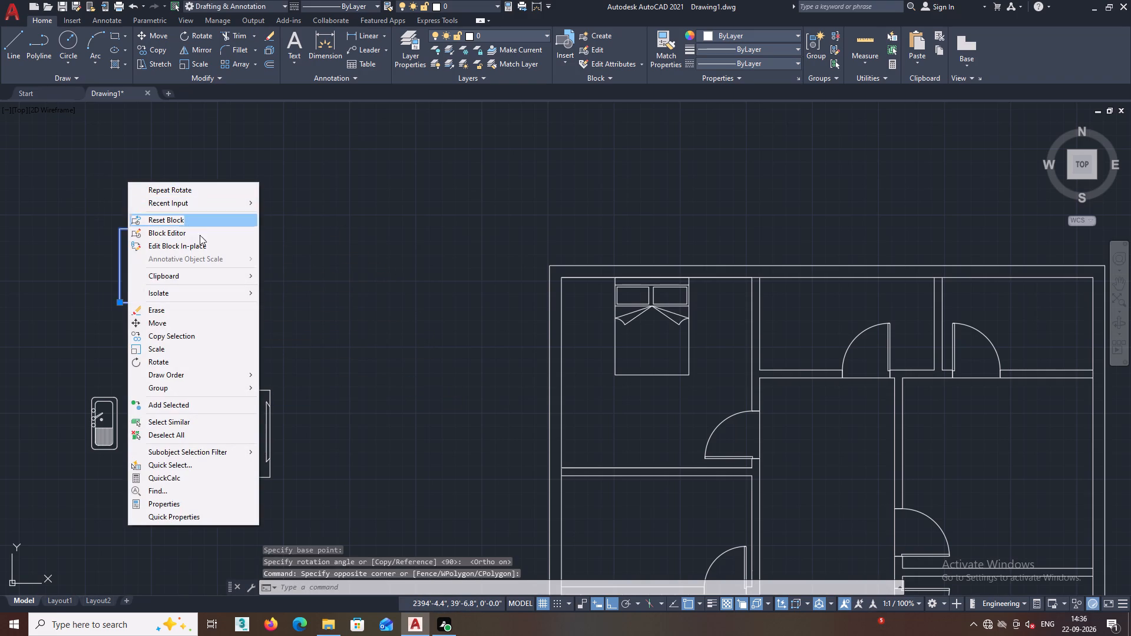
pyautogui.click(176, 334)
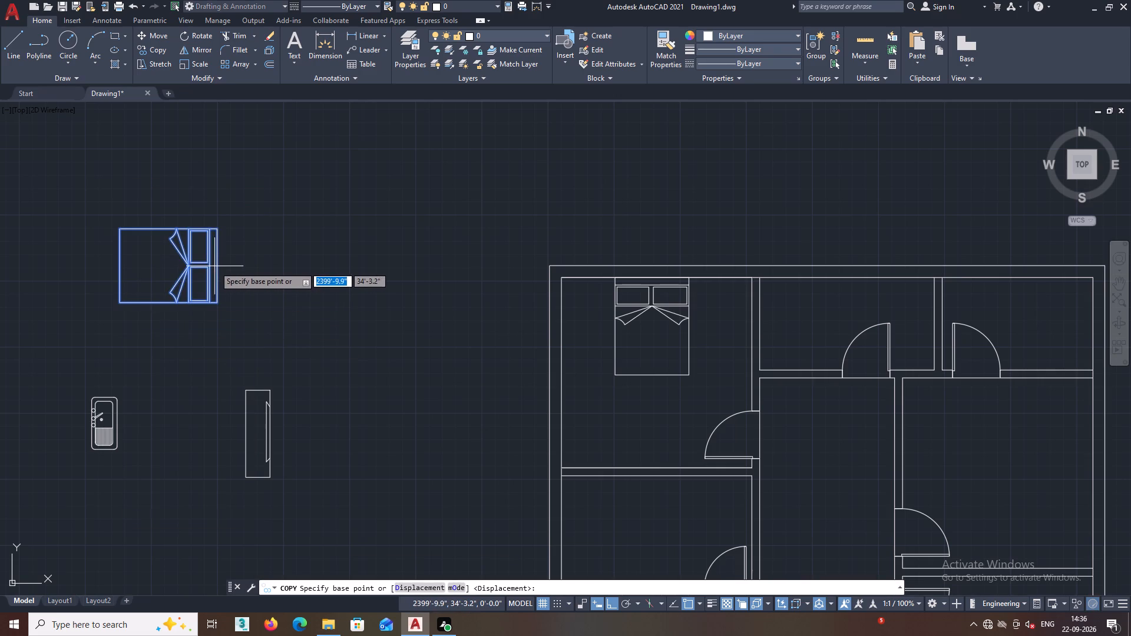
pyautogui.click(216, 267)
pyautogui.scroll(-1, 320, 337)
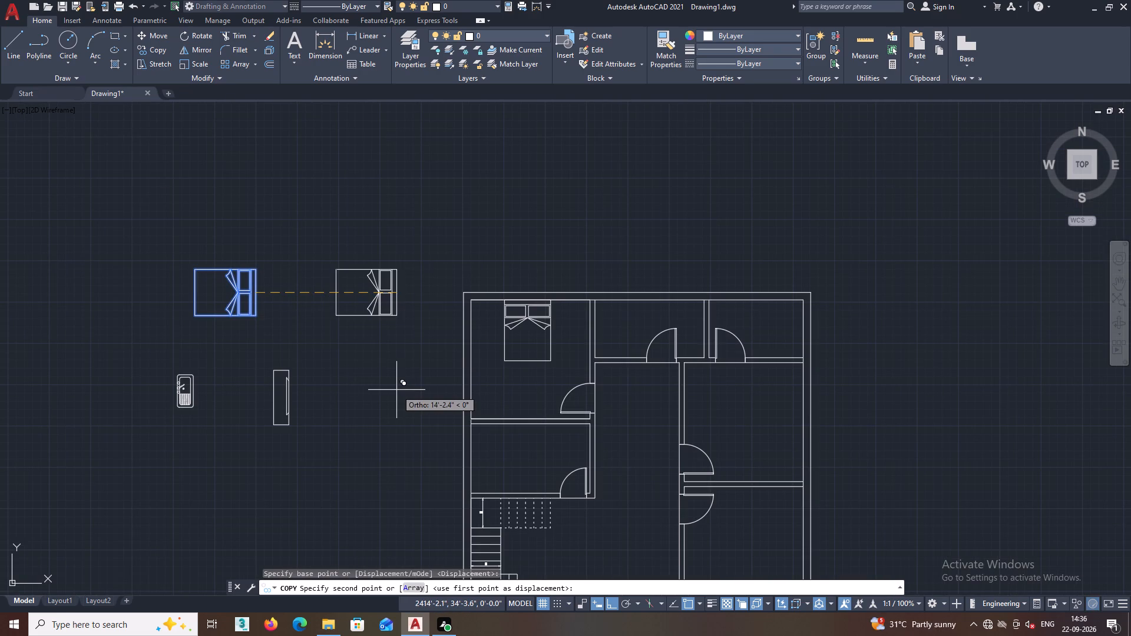
pyautogui.press('F8')
pyautogui.moveTo(411, 403); pyautogui.dragTo(334, 363, button='middle')
pyautogui.moveTo(385, 385); pyautogui.dragTo(325, 352, button='middle')
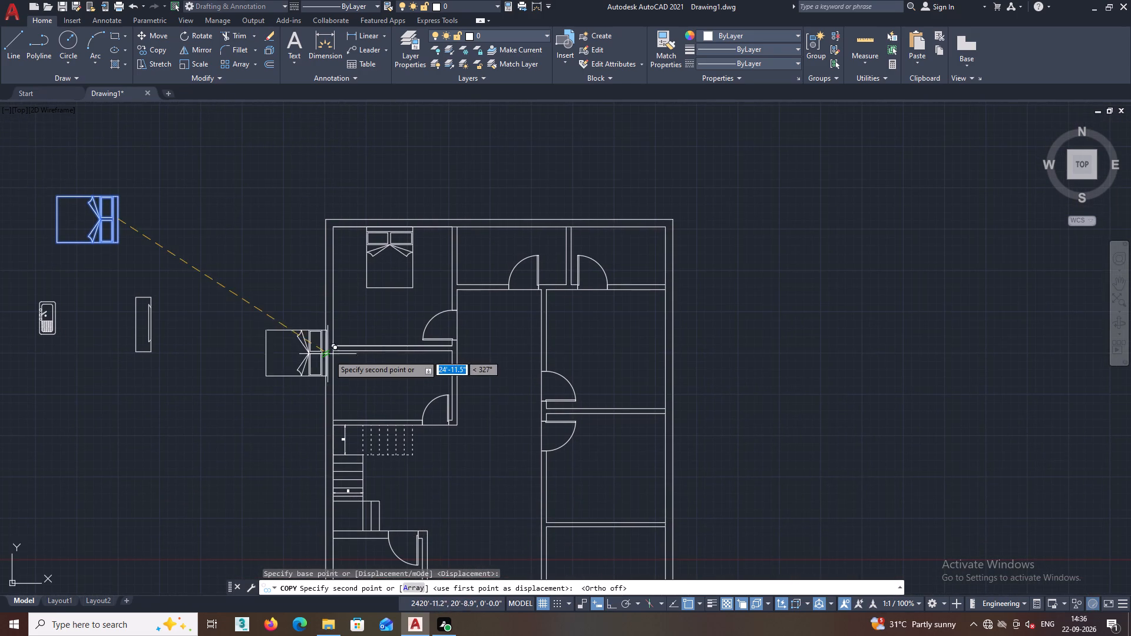
pyautogui.moveTo(340, 366); pyautogui.dragTo(306, 355, button='middle')
pyautogui.moveTo(581, 361); pyautogui.dragTo(447, 346, button='middle')
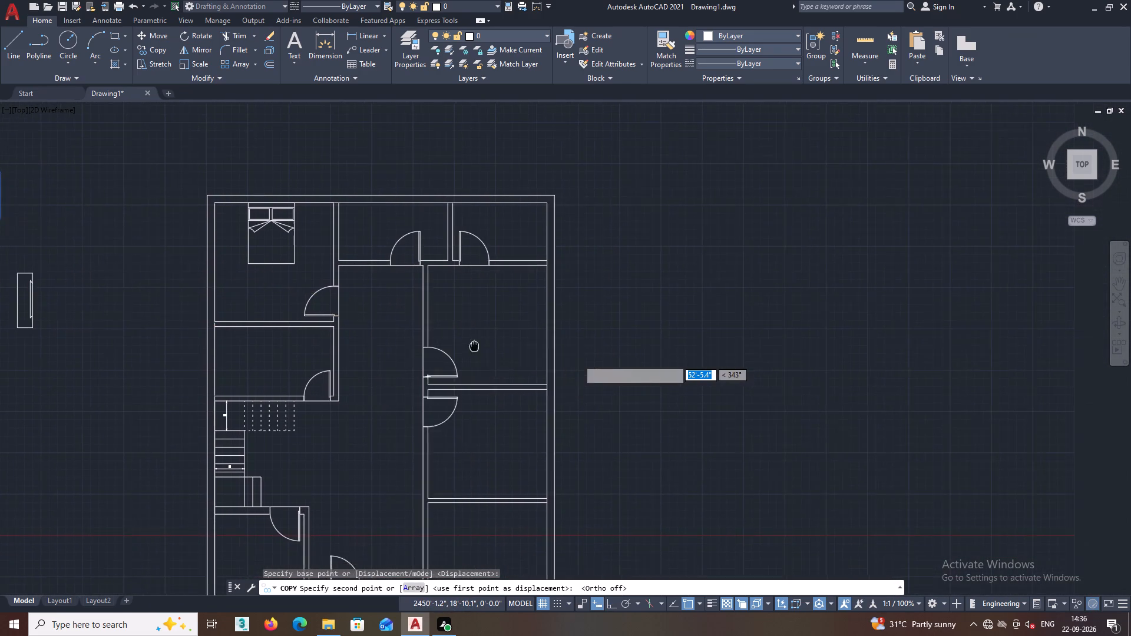
pyautogui.moveTo(447, 346); pyautogui.dragTo(443, 346, button='middle')
pyautogui.scroll(2, 472, 327)
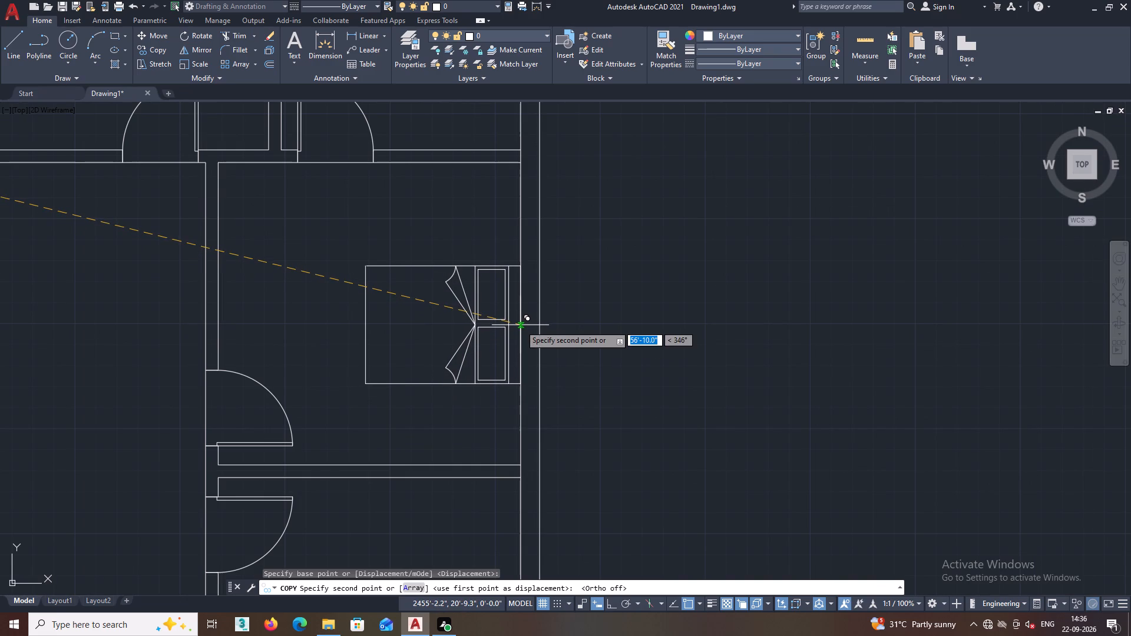
pyautogui.click(520, 325)
# Place another copy of the rotated bed in the bedroom directly below, headboard against the inner face of the right outer wall.
pyautogui.moveTo(514, 381); pyautogui.dragTo(505, 312, button='middle')
pyautogui.moveTo(510, 370); pyautogui.dragTo(513, 311, button='middle')
pyautogui.moveTo(523, 379); pyautogui.dragTo(520, 321, button='middle')
pyautogui.moveTo(515, 348); pyautogui.dragTo(513, 302, button='middle')
pyautogui.moveTo(521, 340); pyautogui.dragTo(512, 312, button='middle')
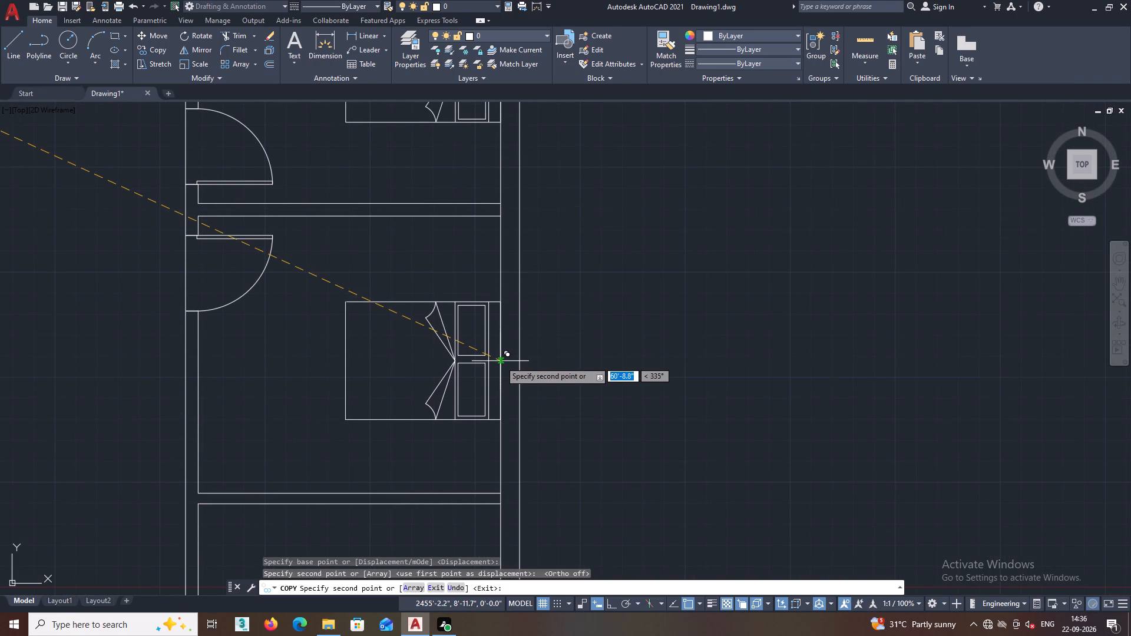
pyautogui.click(500, 361)
pyautogui.moveTo(500, 361); pyautogui.dragTo(500, 337, button='middle')
pyautogui.scroll(-1, 498, 341)
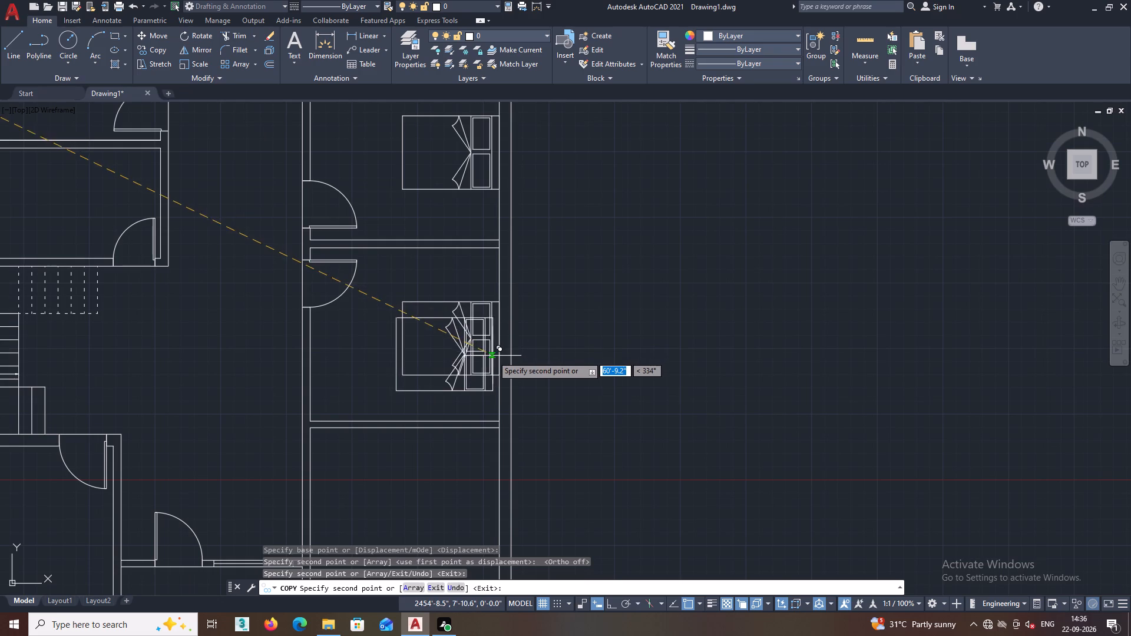
pyautogui.scroll(-1, 484, 360)
pyautogui.moveTo(475, 365); pyautogui.dragTo(500, 351, button='middle')
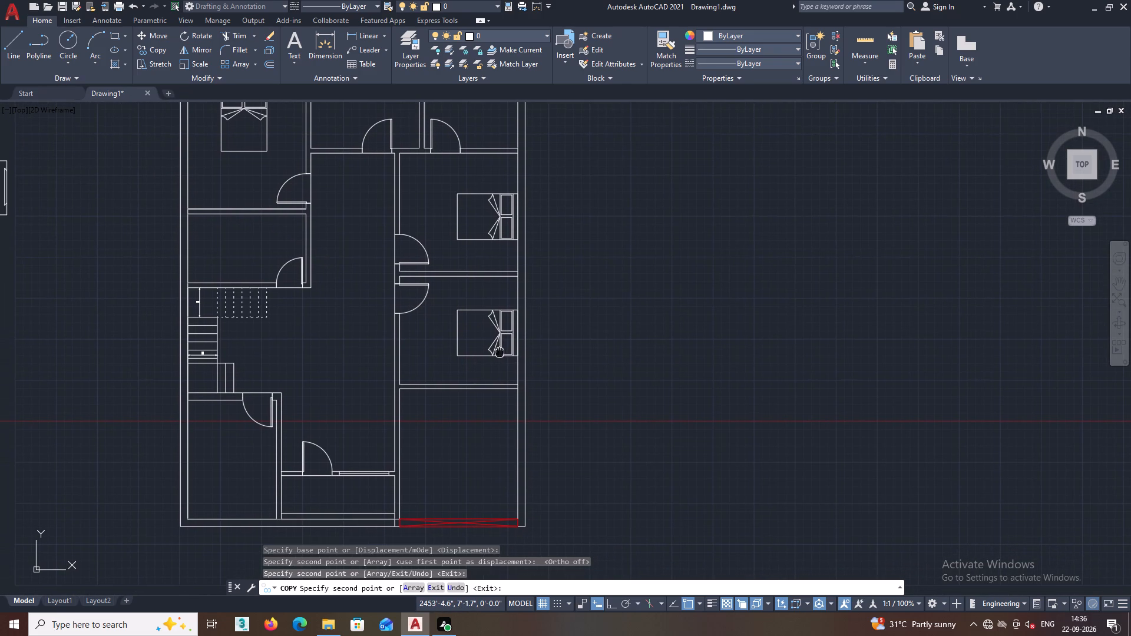
pyautogui.moveTo(500, 351); pyautogui.dragTo(514, 340, button='middle')
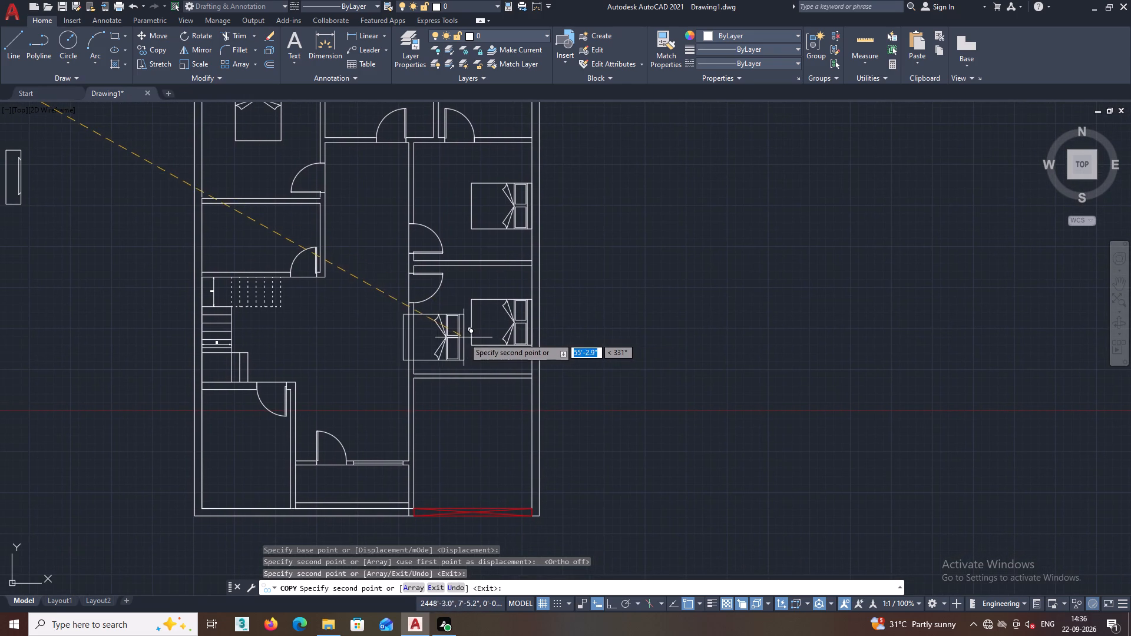
pyautogui.moveTo(459, 336); pyautogui.dragTo(484, 321, button='middle')
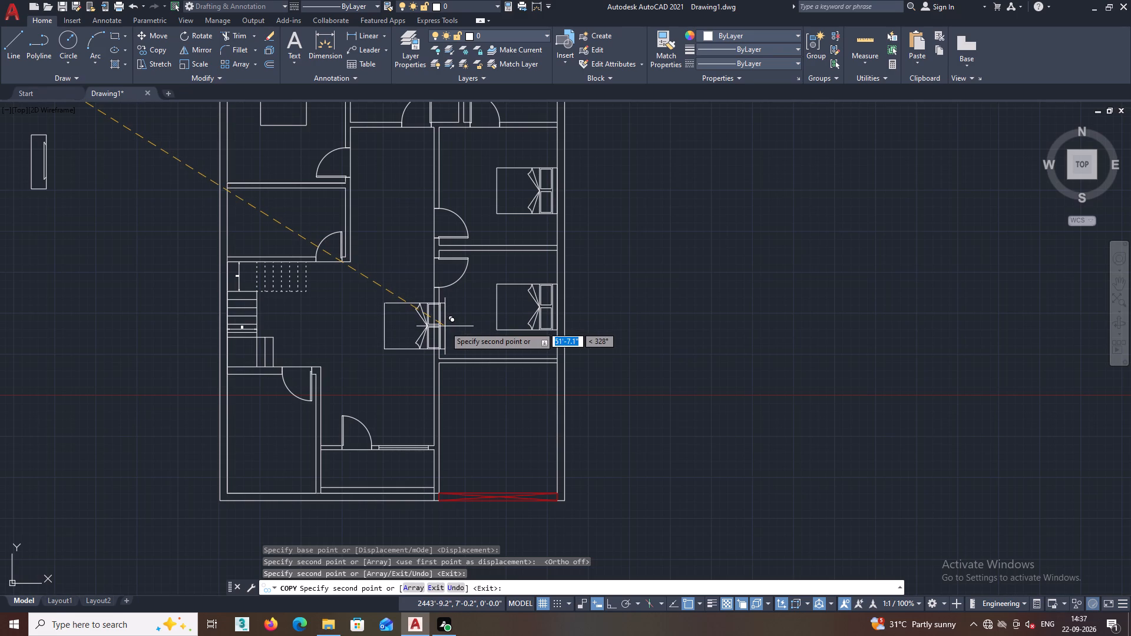
pyautogui.moveTo(574, 382); pyautogui.dragTo(537, 428, button='middle')
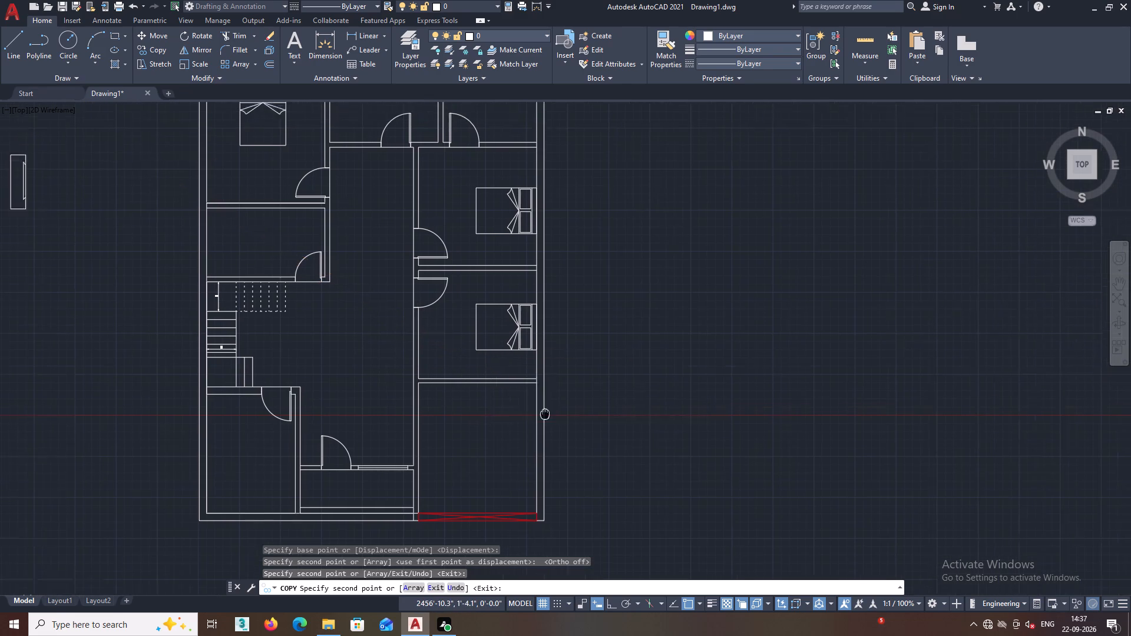
pyautogui.moveTo(537, 428); pyautogui.dragTo(537, 428, button='middle')
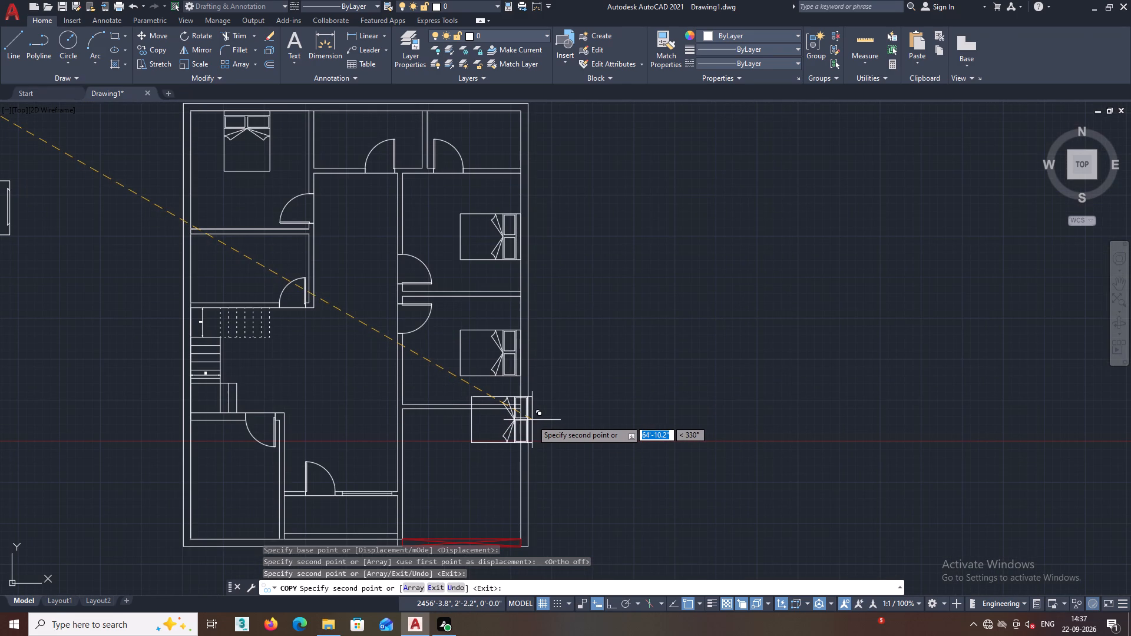
pyautogui.press('Escape')
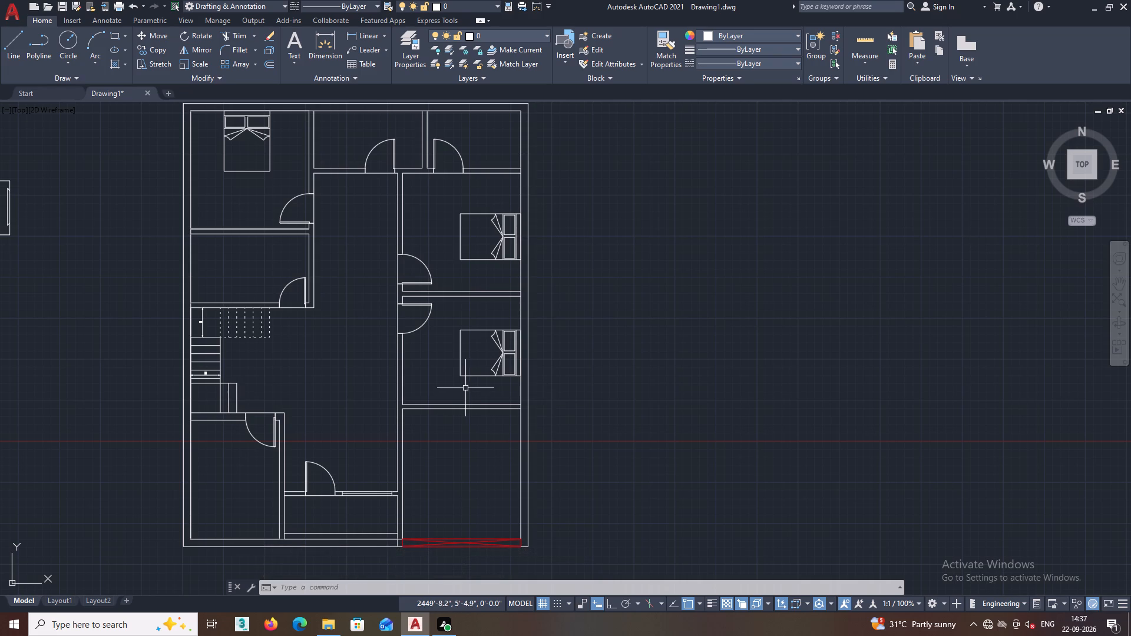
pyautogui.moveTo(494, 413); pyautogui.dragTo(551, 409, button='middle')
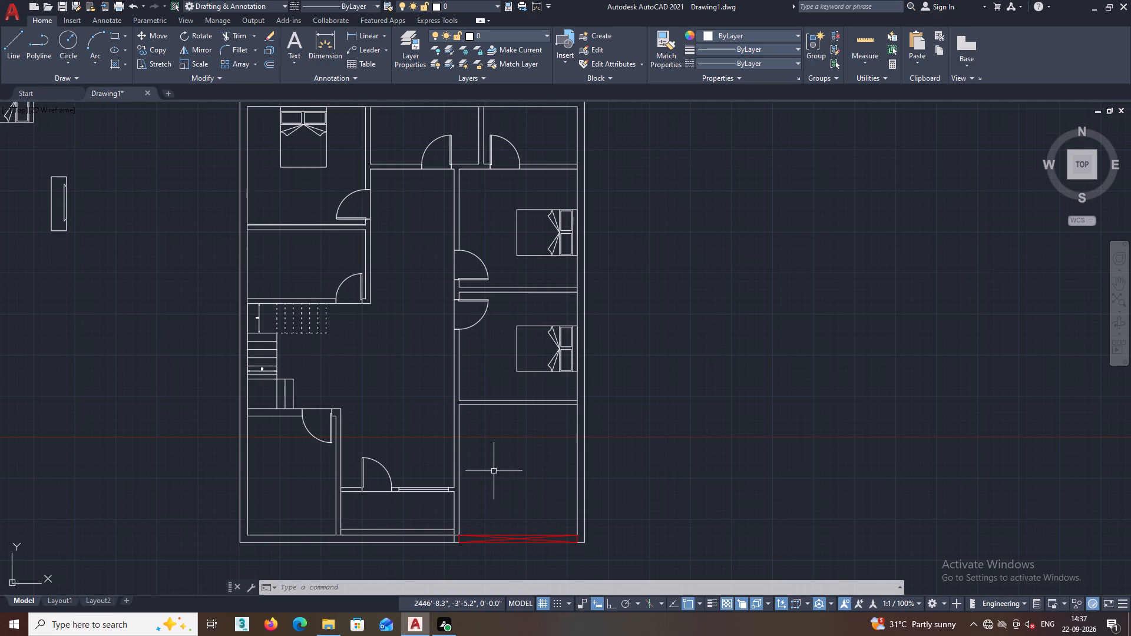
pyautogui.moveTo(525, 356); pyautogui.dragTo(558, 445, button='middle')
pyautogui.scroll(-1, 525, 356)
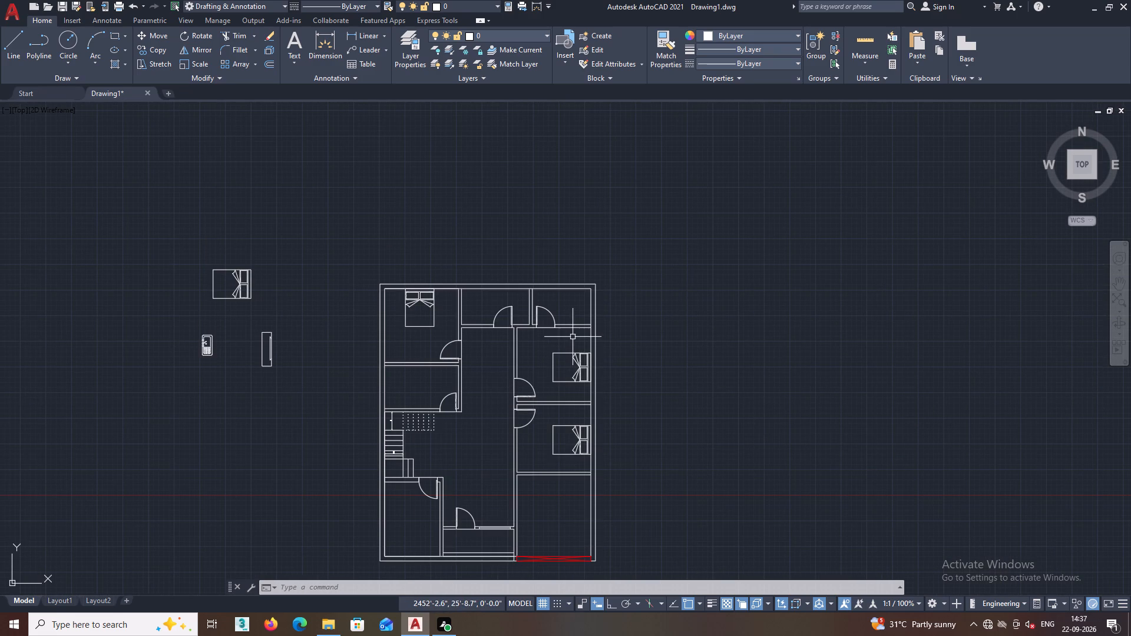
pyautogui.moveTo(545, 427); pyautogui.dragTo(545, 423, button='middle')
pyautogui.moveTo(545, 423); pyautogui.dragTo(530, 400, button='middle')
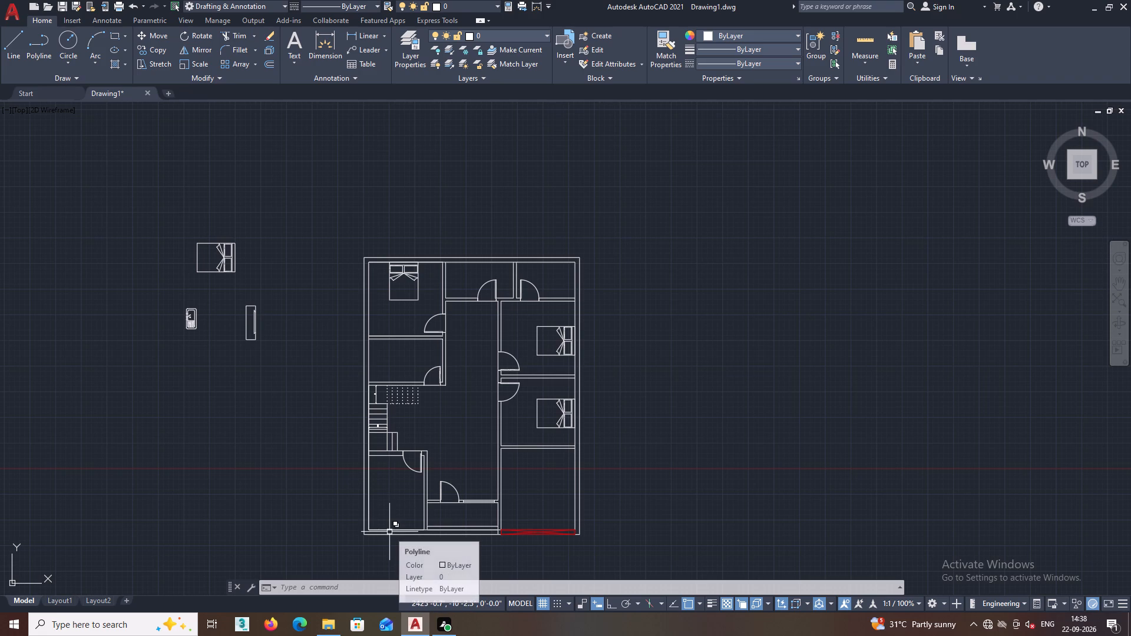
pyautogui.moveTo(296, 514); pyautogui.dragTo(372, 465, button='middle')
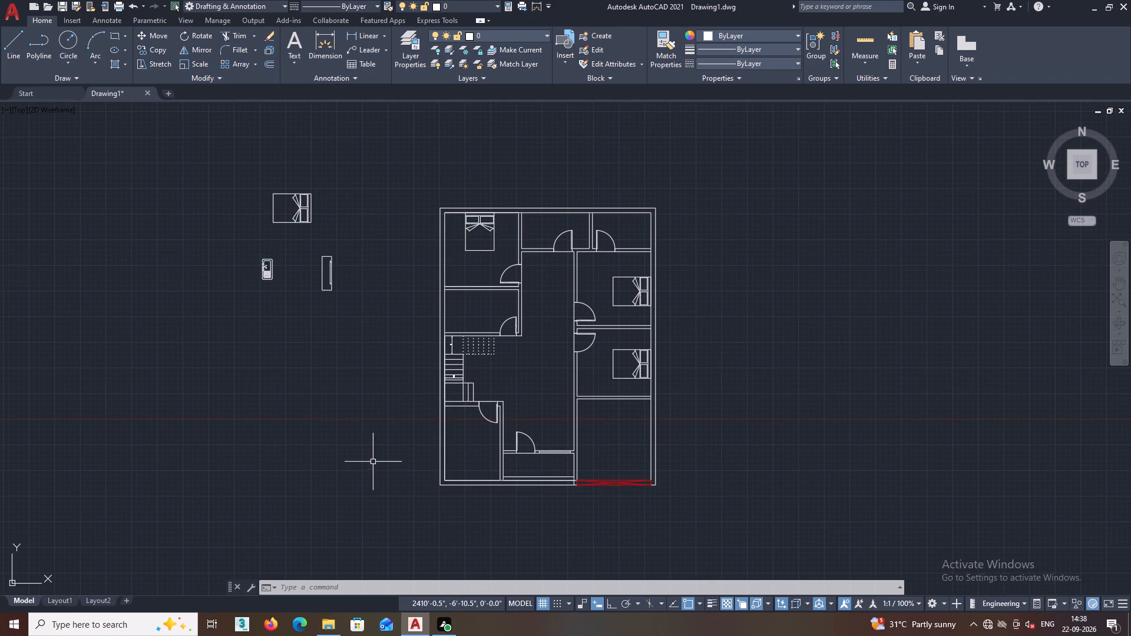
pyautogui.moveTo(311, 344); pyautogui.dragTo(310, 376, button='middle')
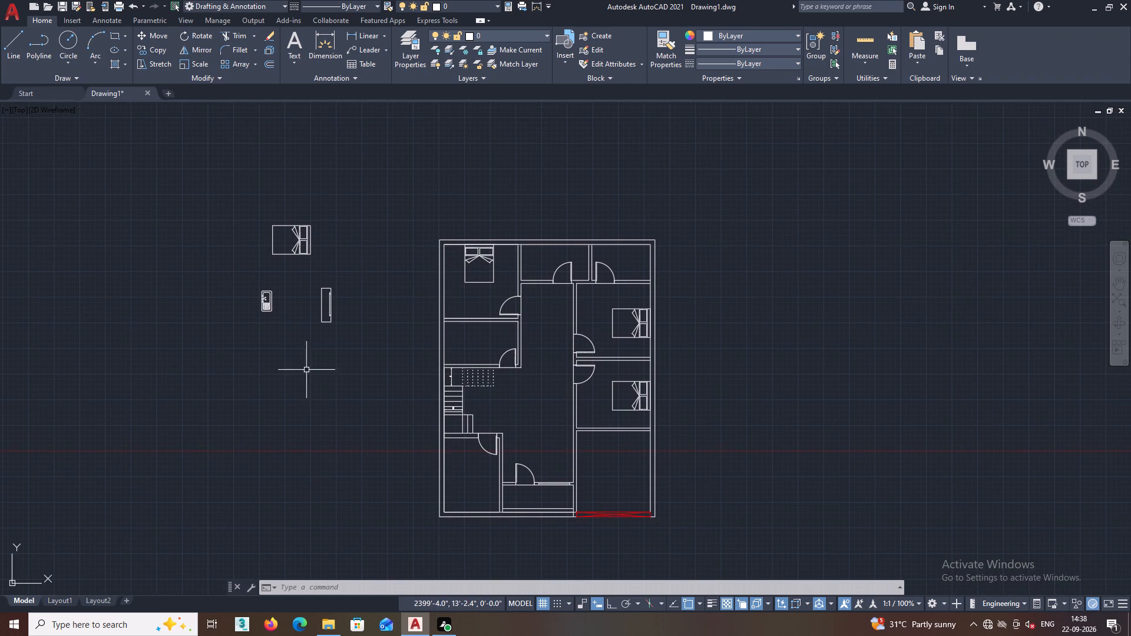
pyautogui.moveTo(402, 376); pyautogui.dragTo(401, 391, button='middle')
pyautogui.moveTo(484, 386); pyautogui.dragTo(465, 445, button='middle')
# Draw a polyline in the room above the stairs, from the lower-left inner corner up the left wall and along the top wall to the upper-right corner.
pyautogui.scroll(1, 464, 416)
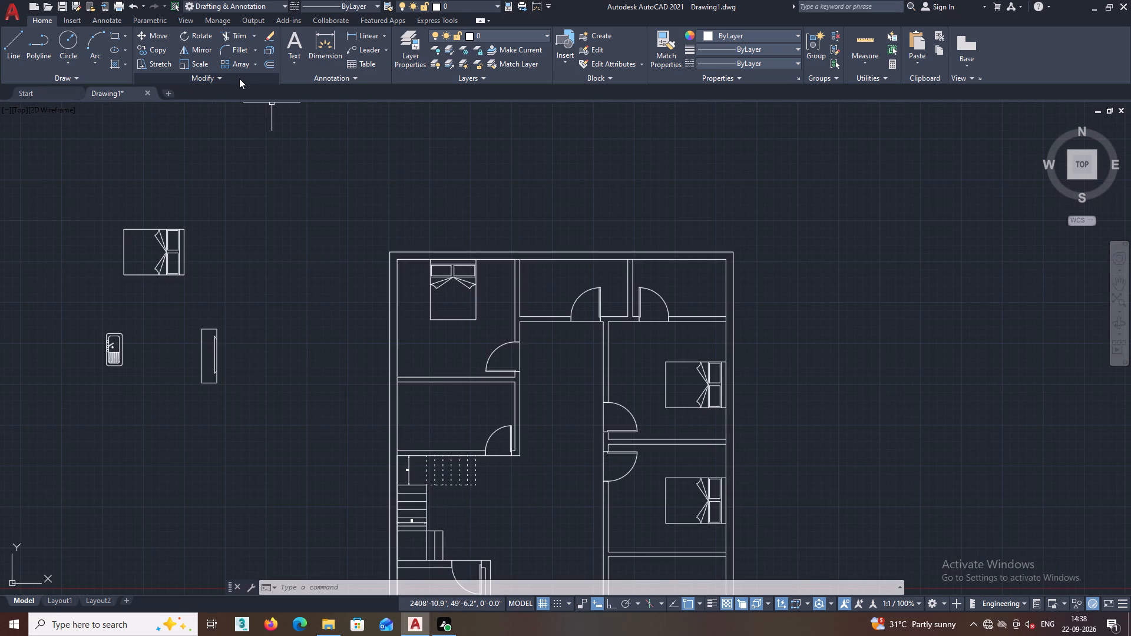
pyautogui.click(44, 44)
pyautogui.moveTo(236, 294); pyautogui.dragTo(230, 290, button='middle')
pyautogui.moveTo(295, 389); pyautogui.dragTo(283, 374, button='middle')
pyautogui.scroll(2, 386, 391)
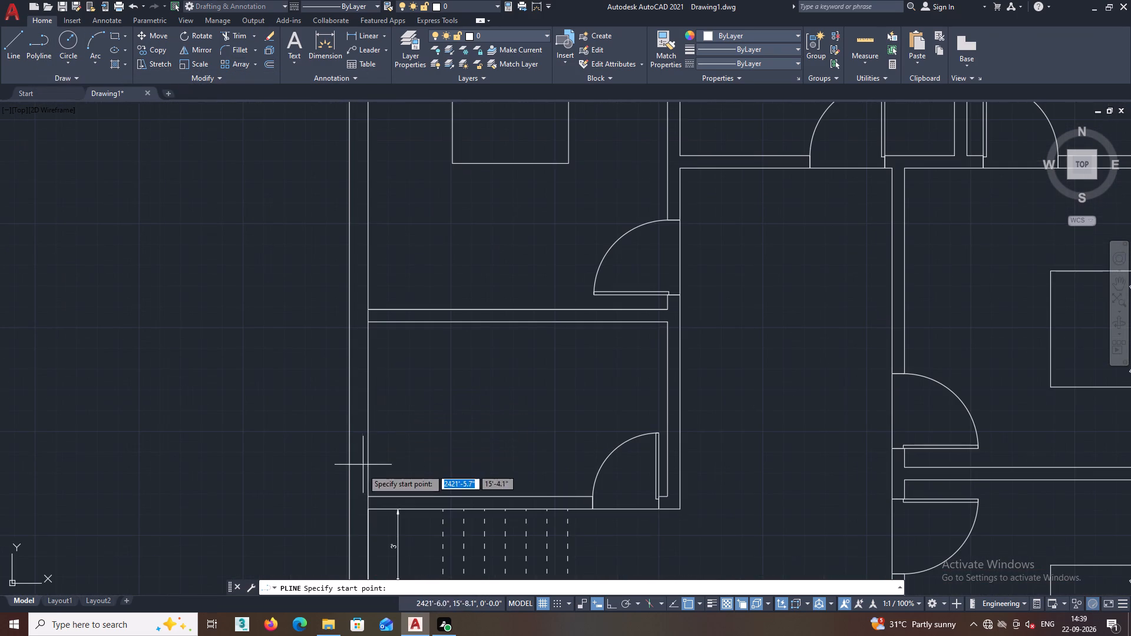
pyautogui.click(367, 499)
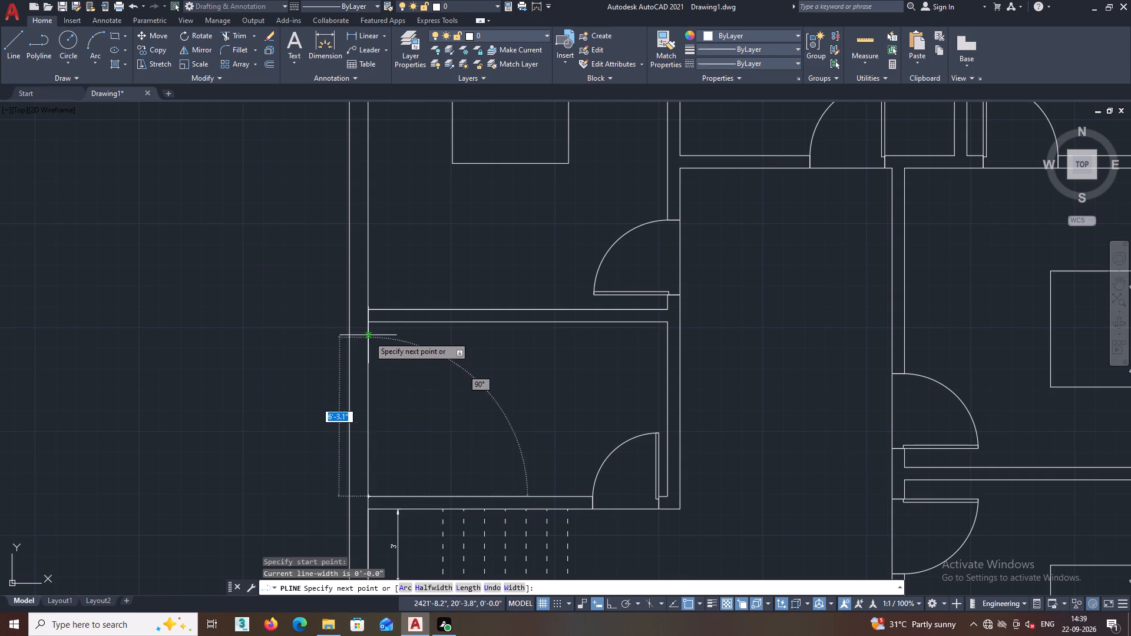
pyautogui.click(368, 320)
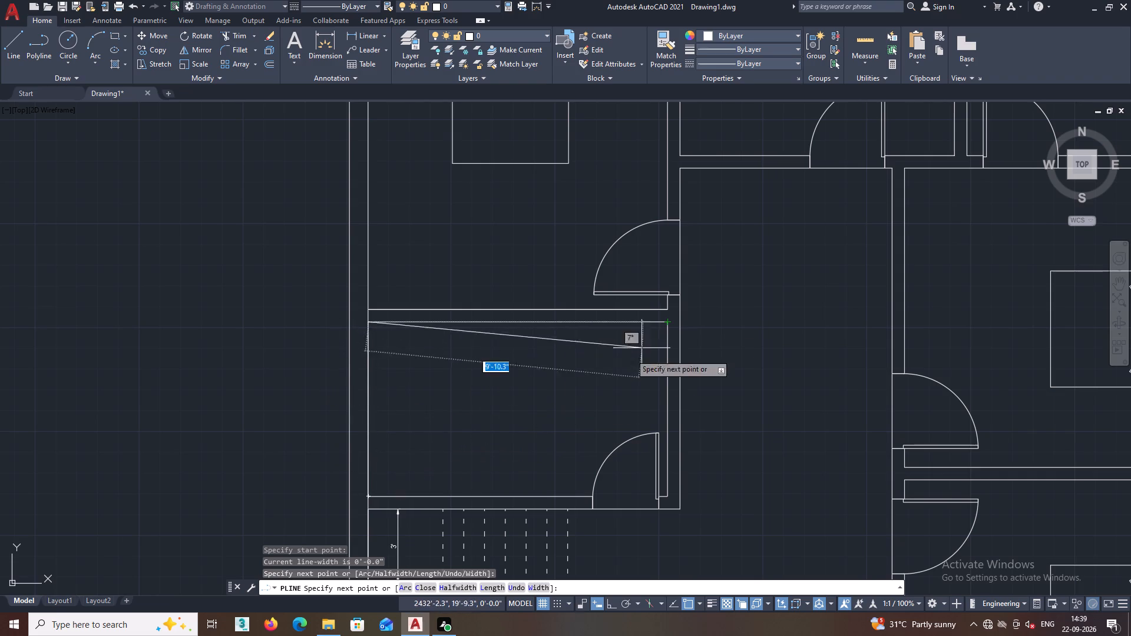
pyautogui.moveTo(623, 356); pyautogui.dragTo(623, 386, button='middle')
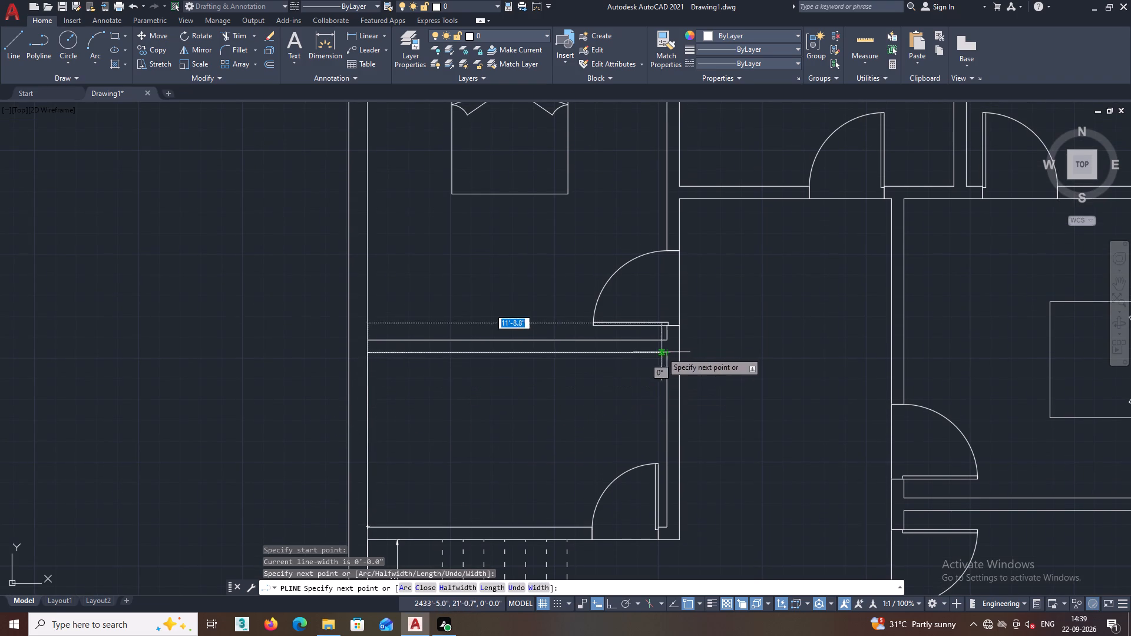
pyautogui.click(666, 353)
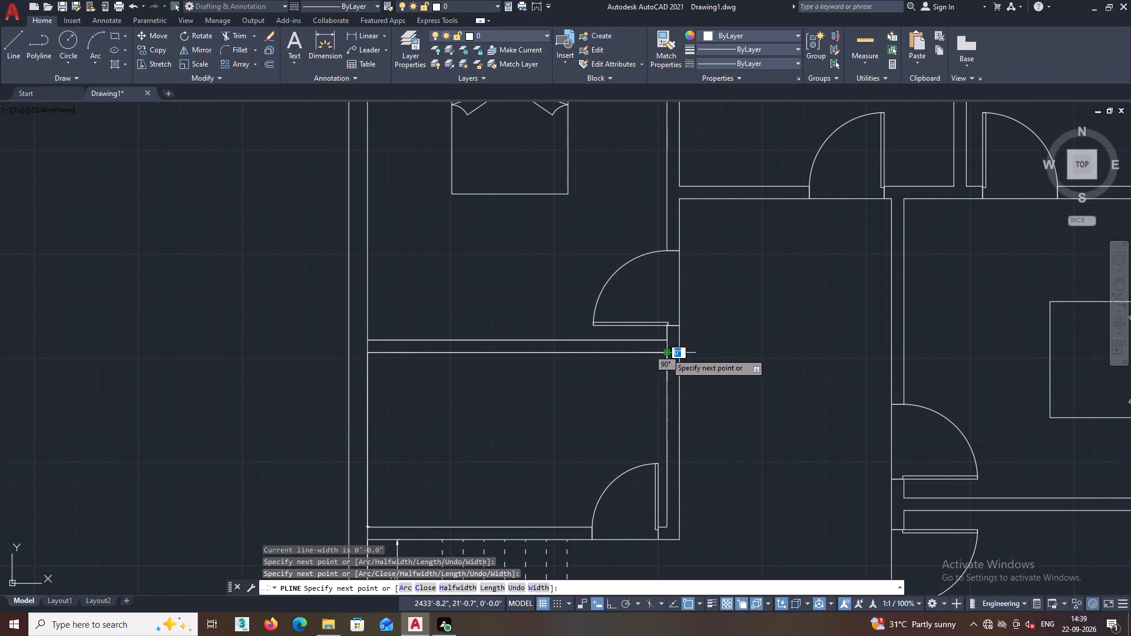
pyautogui.press('Escape')
# Offset the polyline along the left and top walls of the room above the stairs 2' into the room.
pyautogui.doubleClick(271, 61)
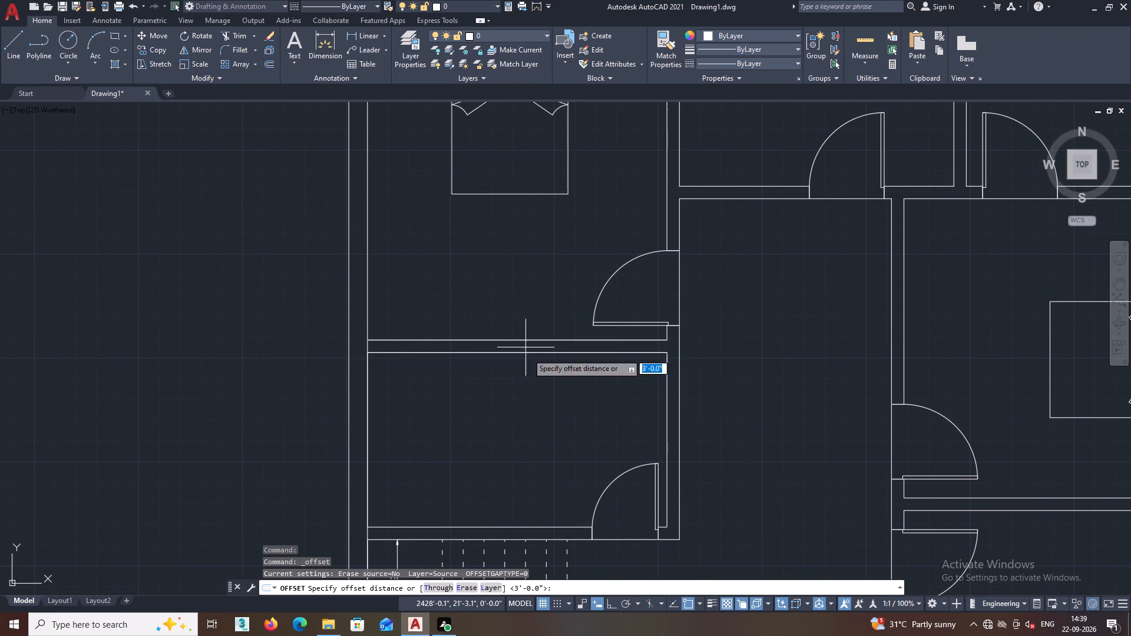
pyautogui.write("2'")
pyautogui.press('Return')
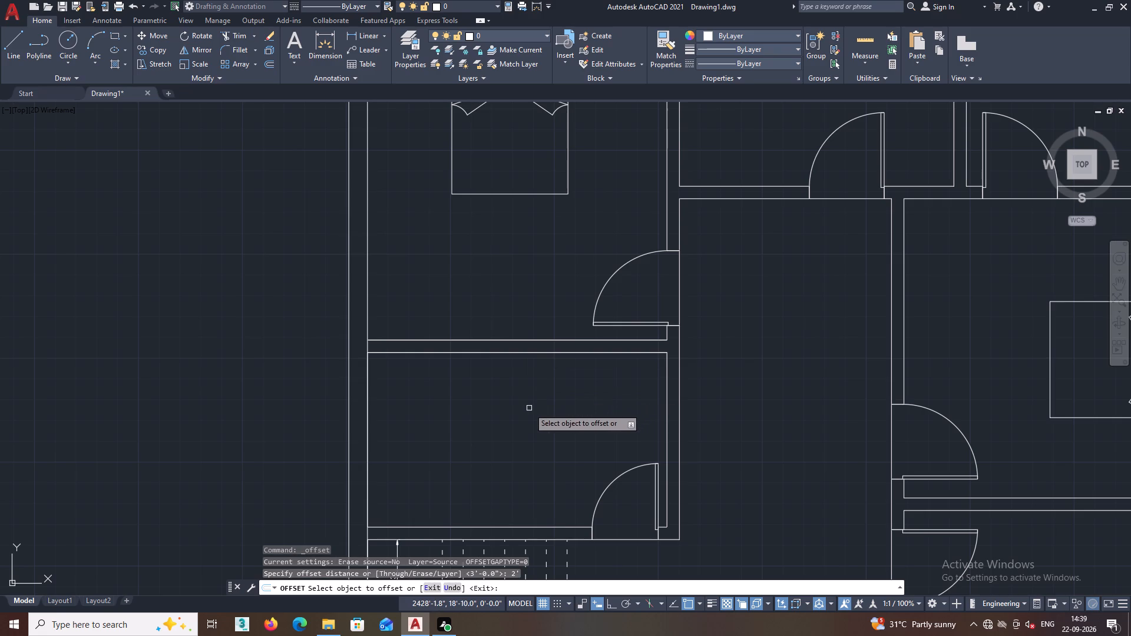
pyautogui.click(524, 353)
pyautogui.click(524, 376)
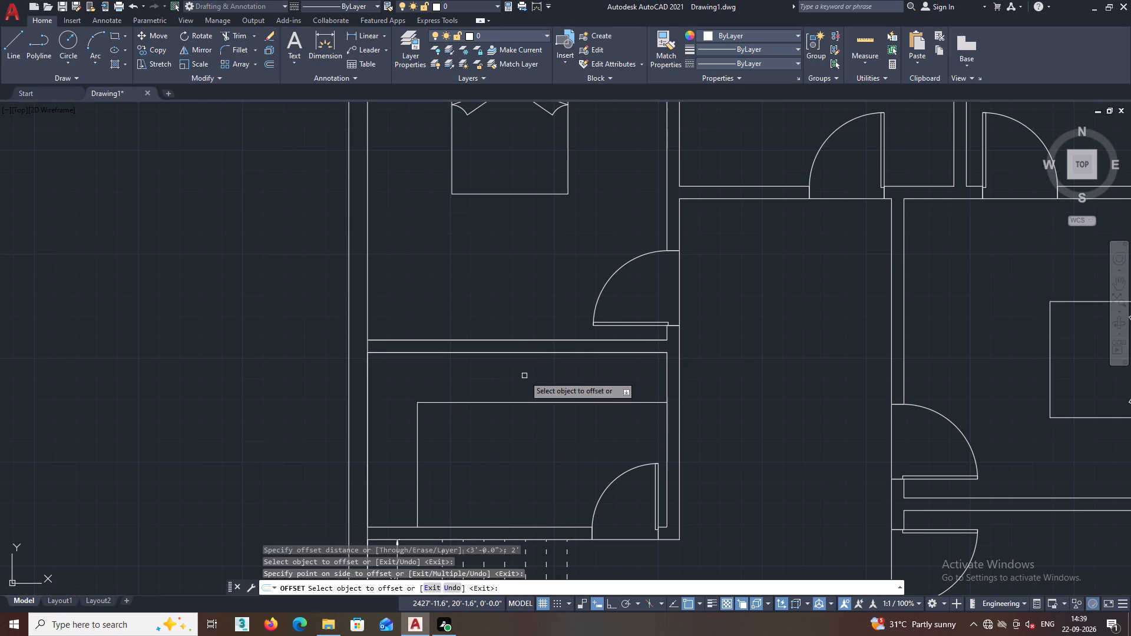
pyautogui.moveTo(522, 380); pyautogui.dragTo(558, 360, button='middle')
pyautogui.press('space')
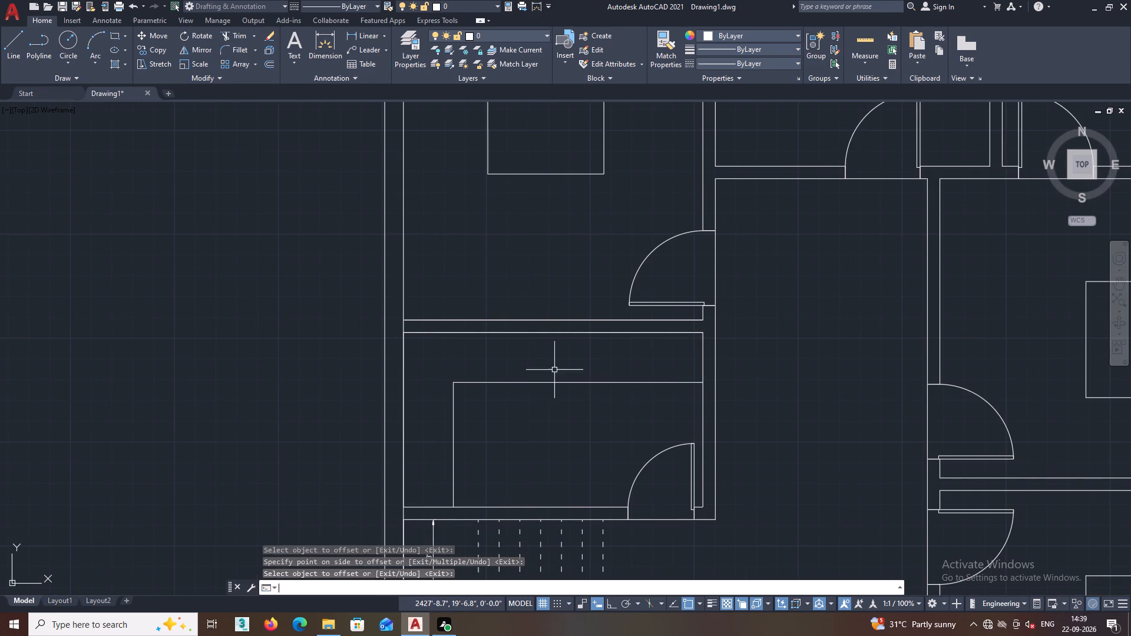
# Draw a polyline down the room's right wall from its upper-right inner corner to the end of the offset outline.
pyautogui.moveTo(515, 440); pyautogui.dragTo(534, 426, button='middle')
pyautogui.moveTo(614, 416); pyautogui.dragTo(594, 424, button='middle')
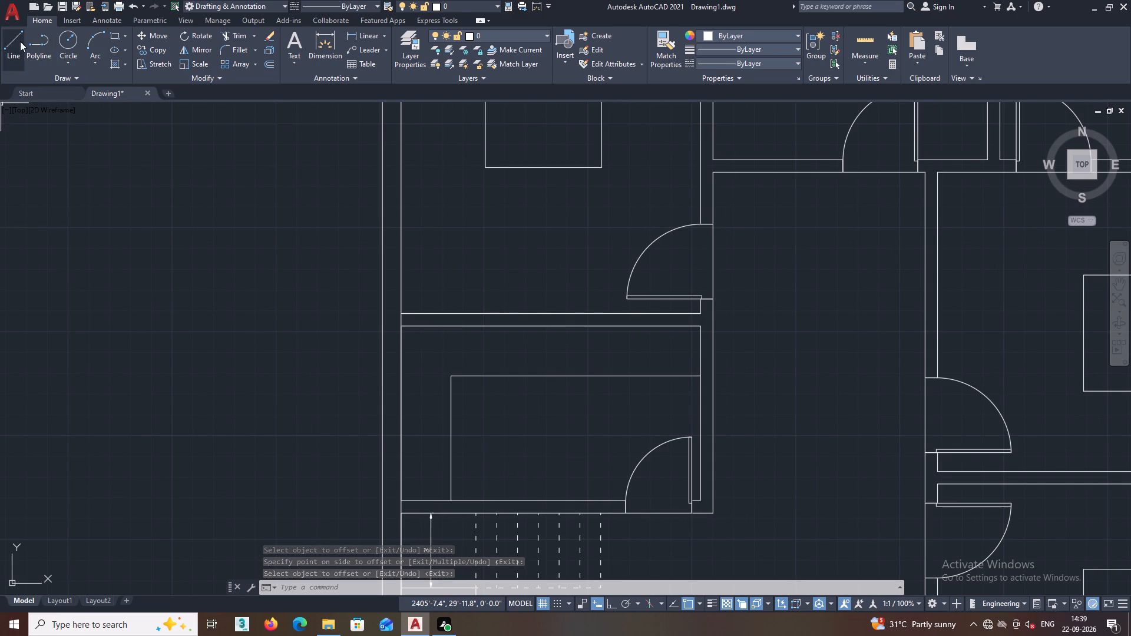
pyautogui.click(37, 45)
pyautogui.scroll(2, 716, 356)
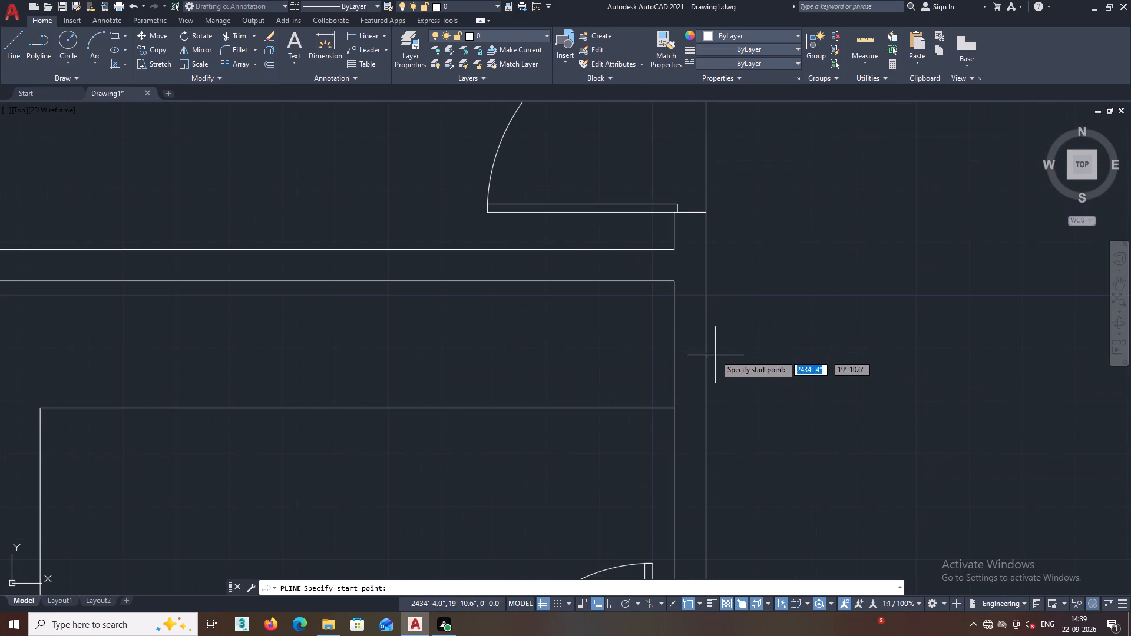
pyautogui.click(674, 281)
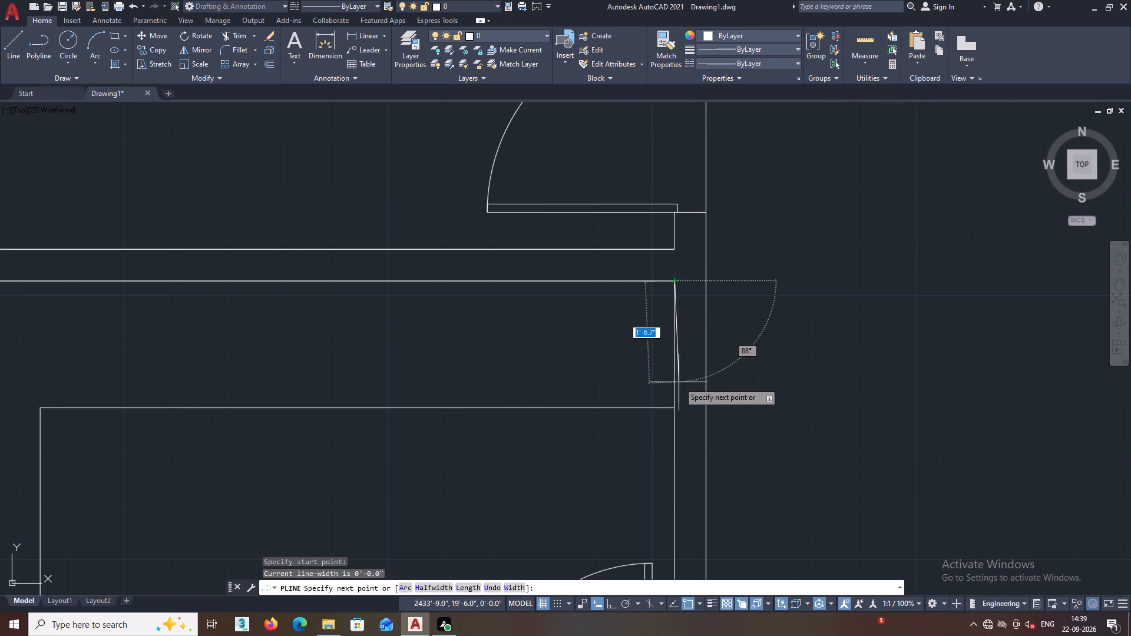
pyautogui.click(674, 408)
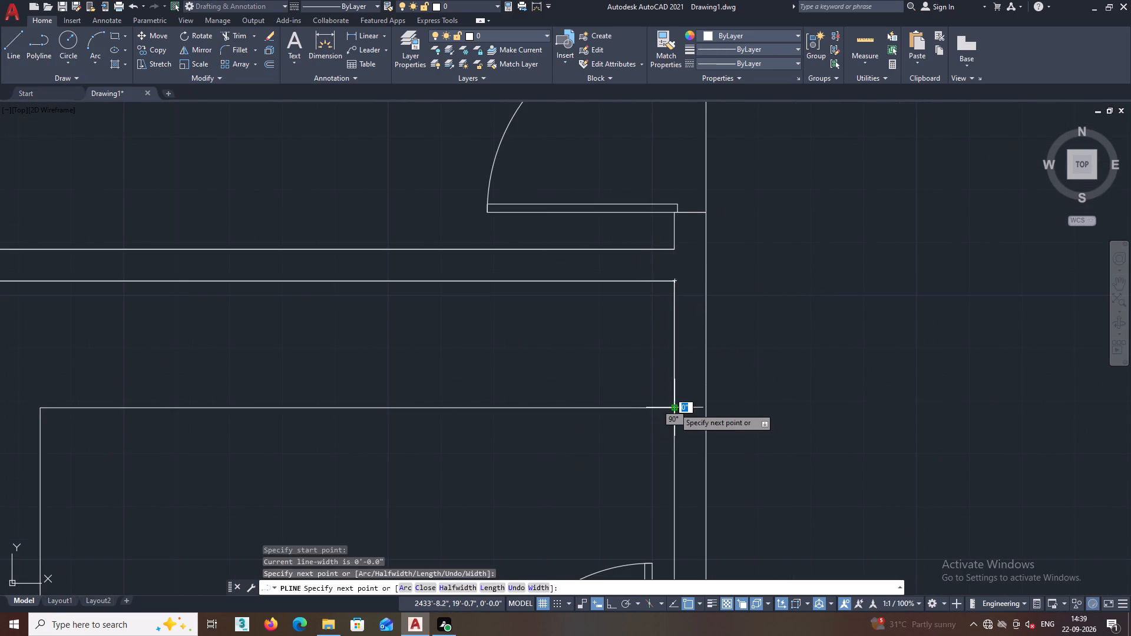
pyautogui.press('space')
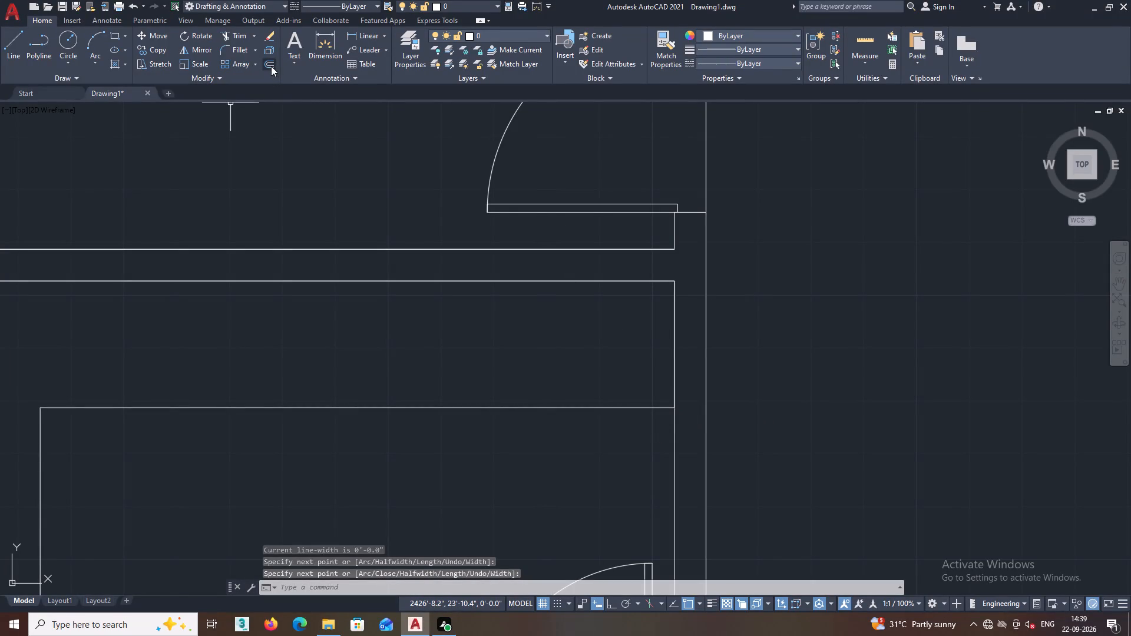
# Offset the short right-wall polyline 2' toward the inside of the room.
pyautogui.click(271, 66)
pyautogui.press('Return')
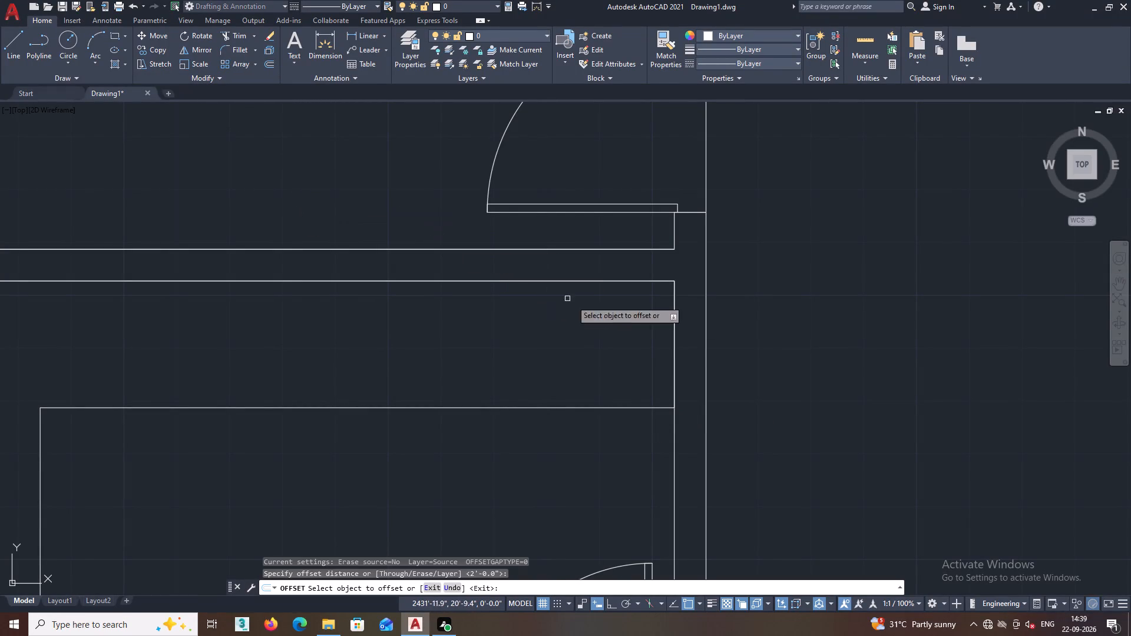
pyautogui.click(674, 340)
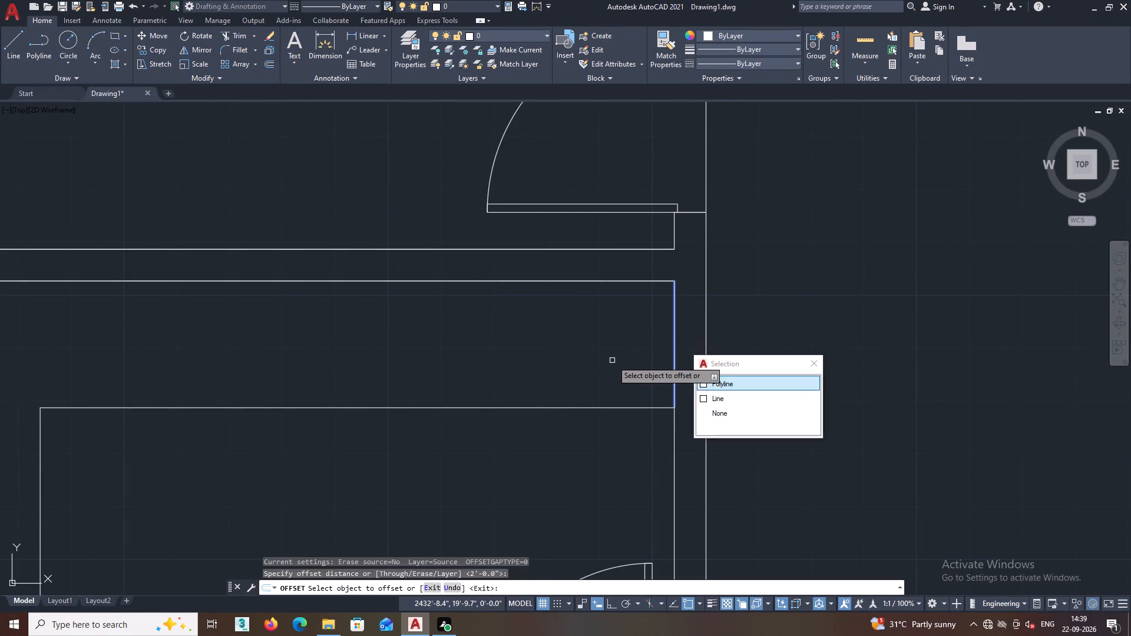
pyautogui.click(612, 360)
pyautogui.moveTo(612, 354); pyautogui.dragTo(674, 340, button='middle')
pyautogui.press('space')
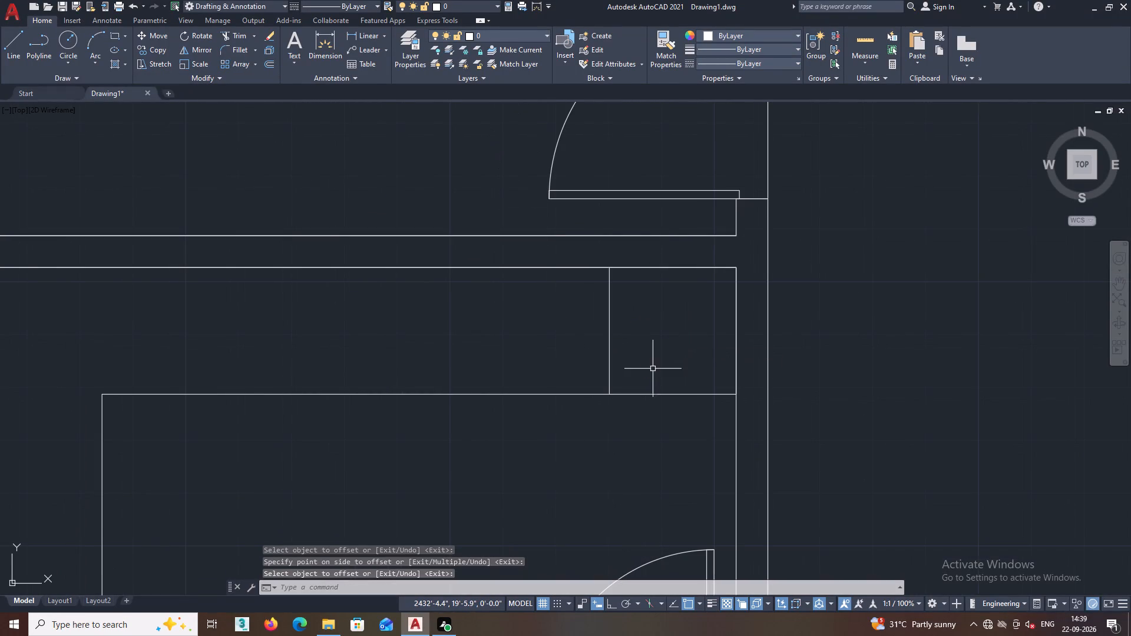
# Trim the horizontal offset outline between the short vertical line and the room's right wall.
pyautogui.write('TR')
pyautogui.press('Return')
pyautogui.click(649, 352)
pyautogui.click(631, 422)
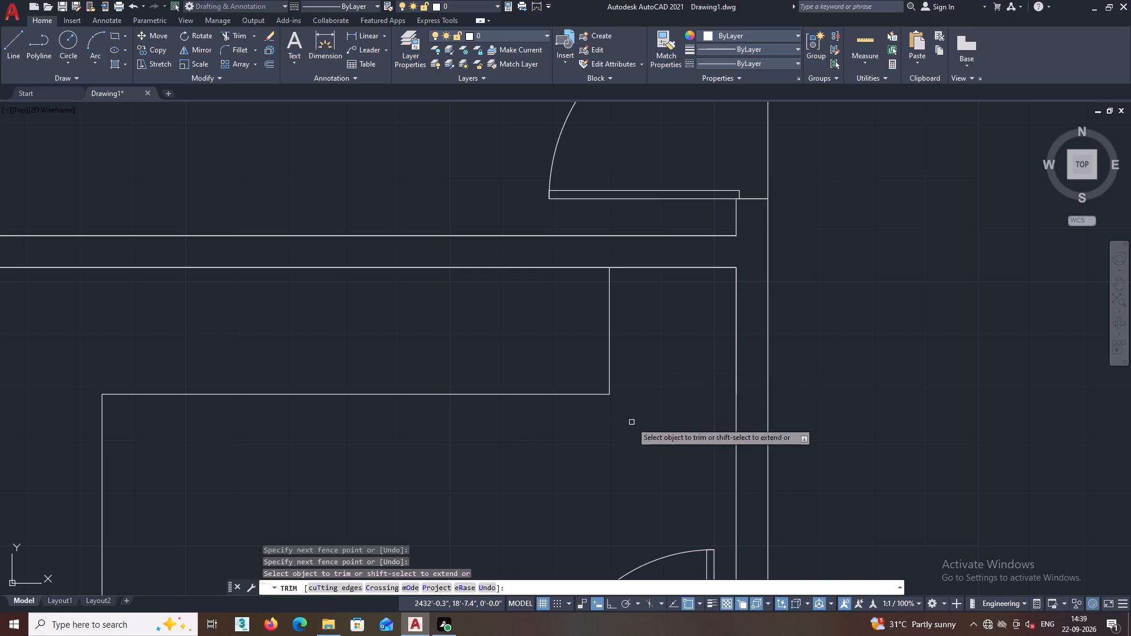
pyautogui.moveTo(631, 420); pyautogui.dragTo(735, 390, button='middle')
pyautogui.click(670, 237)
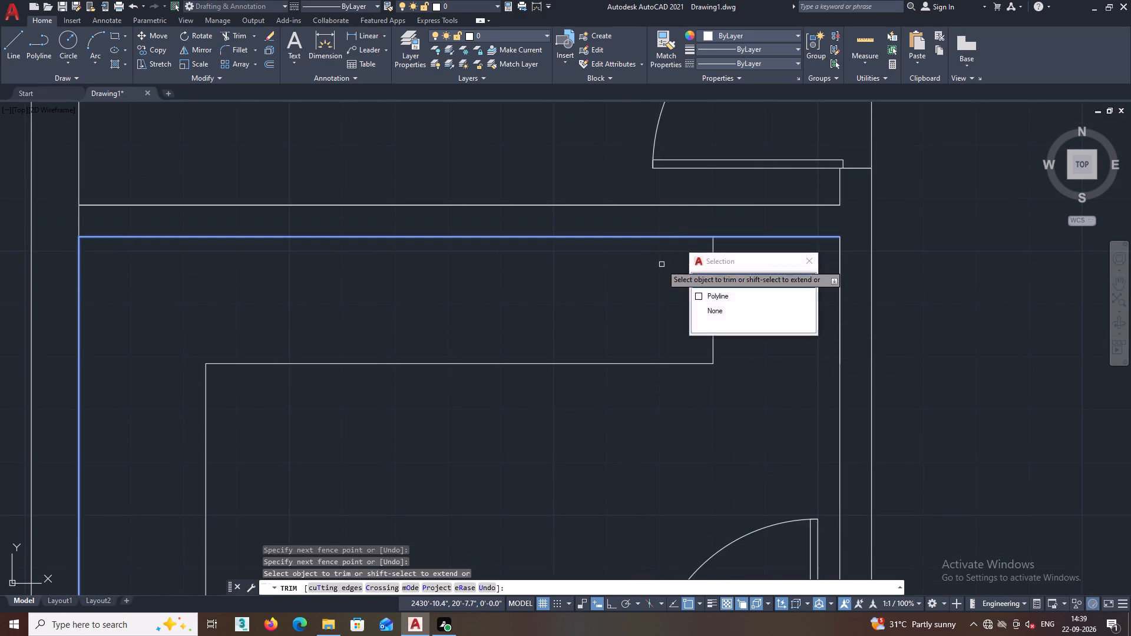
pyautogui.click(666, 276)
pyautogui.press('Escape')
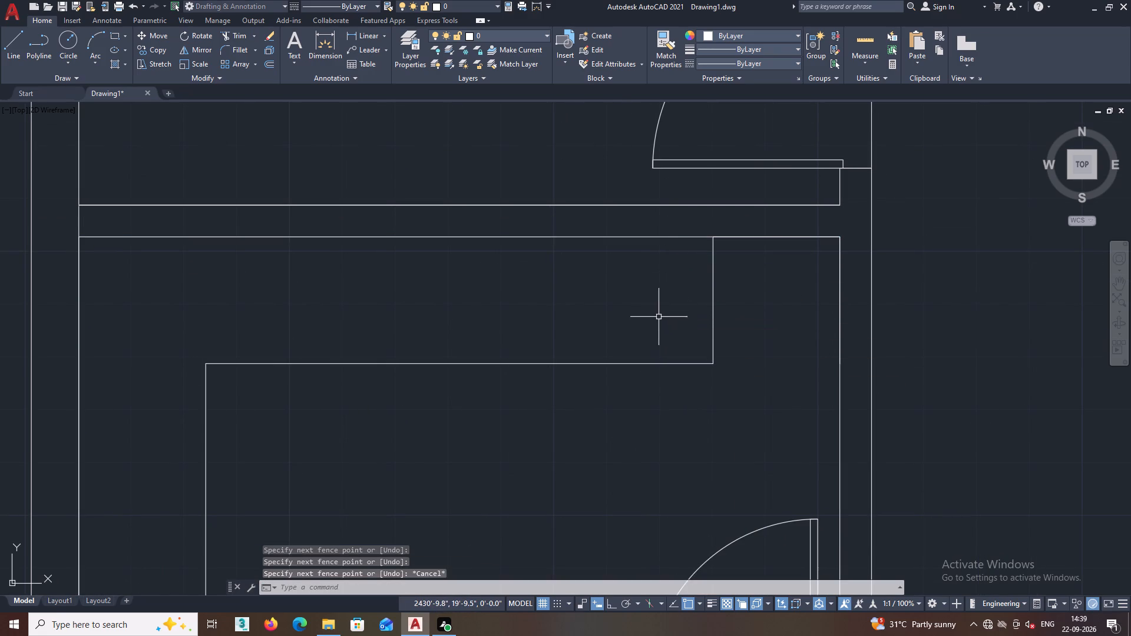
# Review the new built-in outline, the whole floor plan and the loose furniture blocks beside it.
pyautogui.moveTo(658, 318); pyautogui.dragTo(736, 302, button='middle')
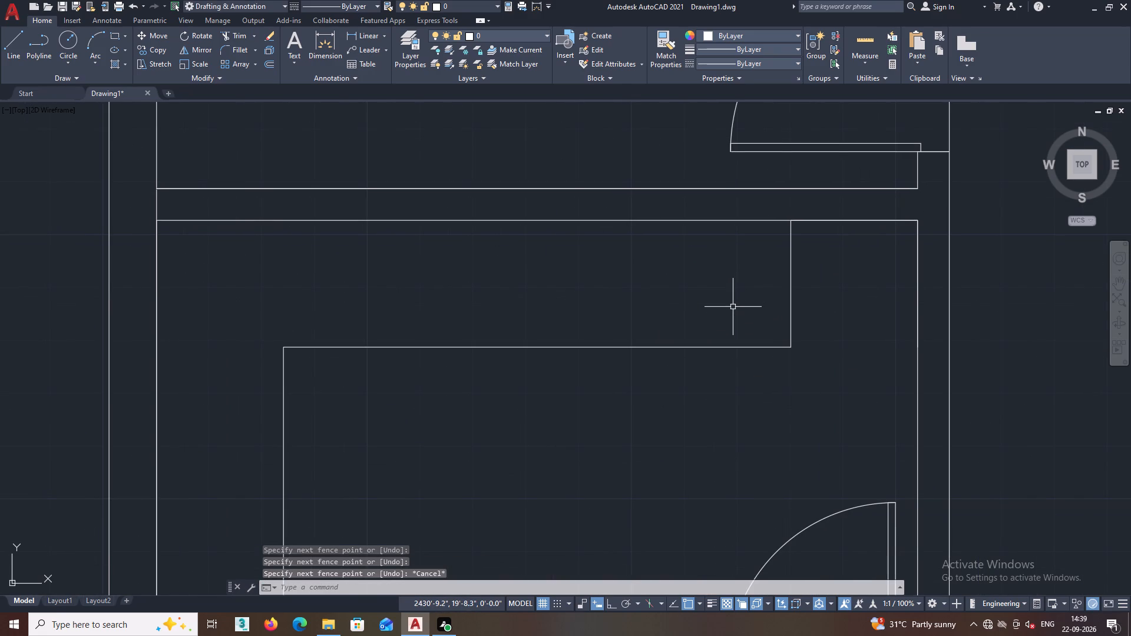
pyautogui.moveTo(785, 302); pyautogui.dragTo(803, 300, button='middle')
pyautogui.moveTo(665, 356); pyautogui.dragTo(794, 320, button='middle')
pyautogui.scroll(-1, 764, 350)
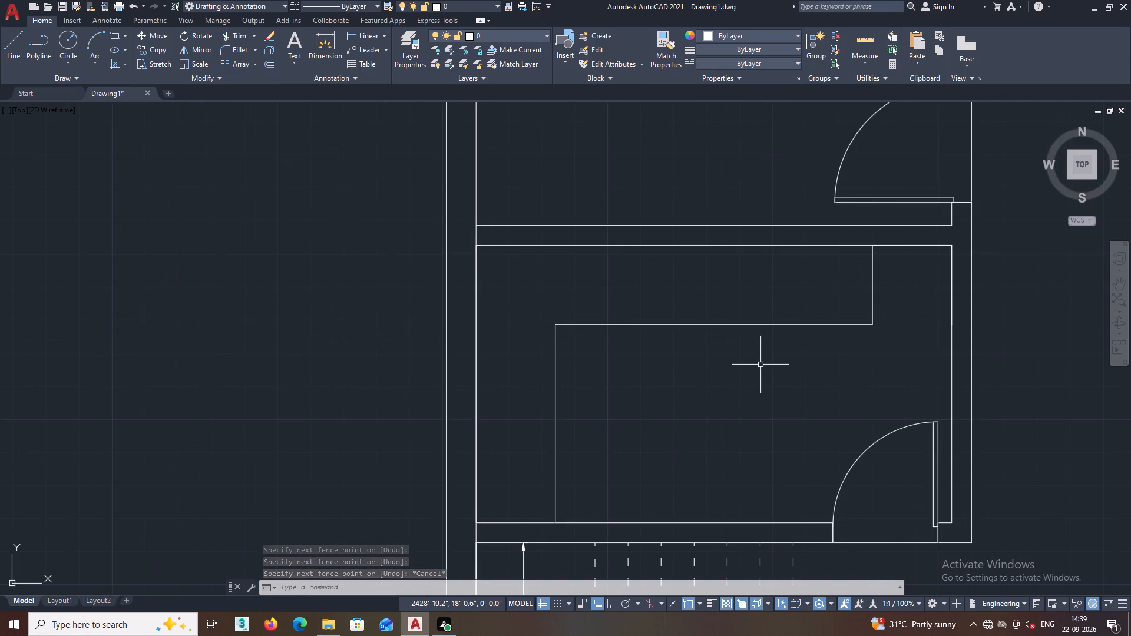
pyautogui.moveTo(760, 360); pyautogui.dragTo(765, 331, button='middle')
pyautogui.scroll(-2, 765, 330)
pyautogui.moveTo(762, 339); pyautogui.dragTo(757, 318, button='middle')
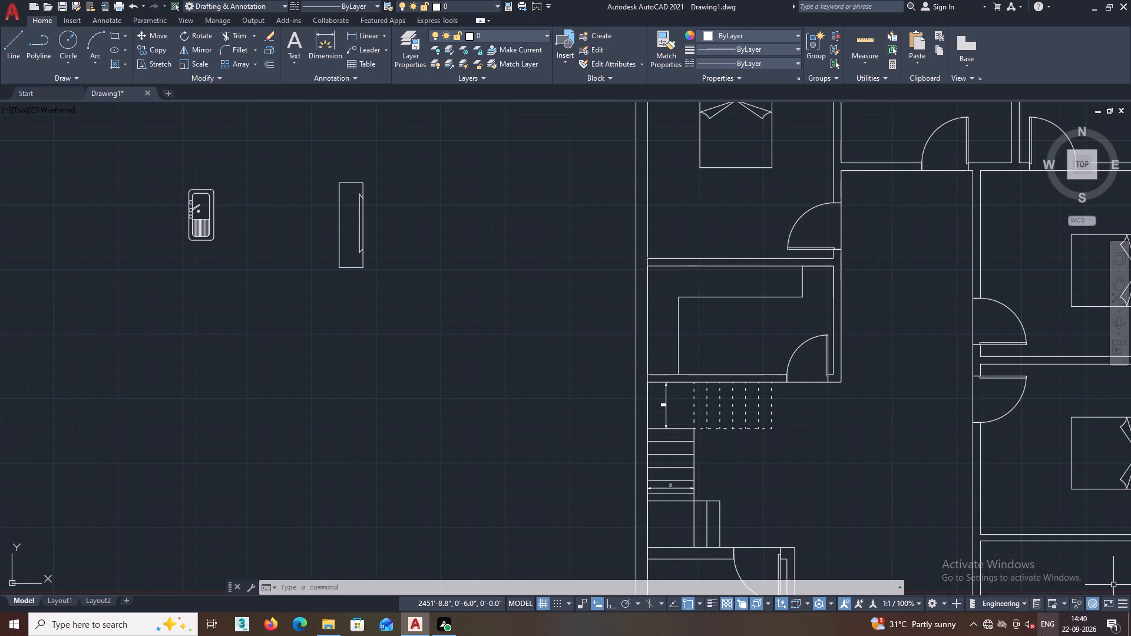
pyautogui.scroll(-2, 371, 243)
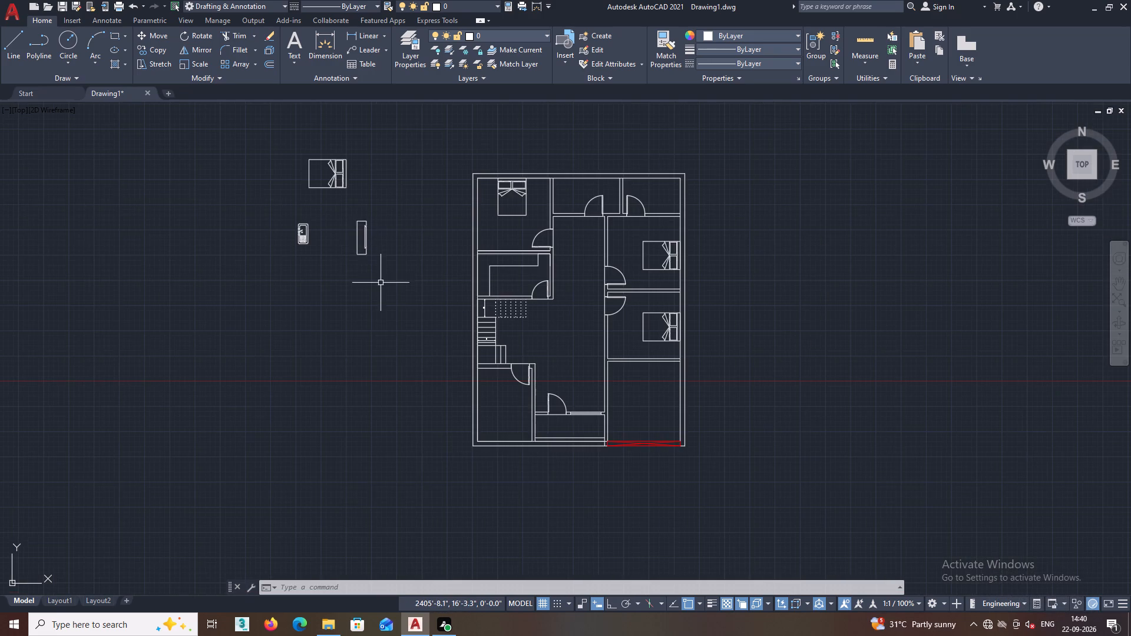
pyautogui.moveTo(381, 283); pyautogui.dragTo(351, 312, button='middle')
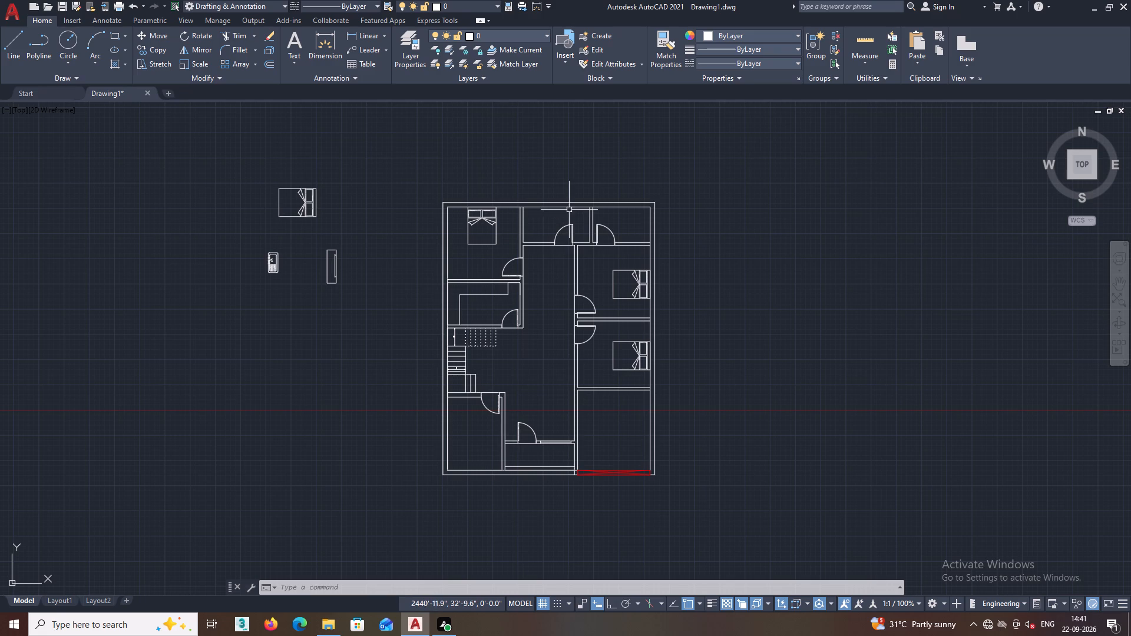
pyautogui.moveTo(597, 206); pyautogui.dragTo(593, 237, button='middle')
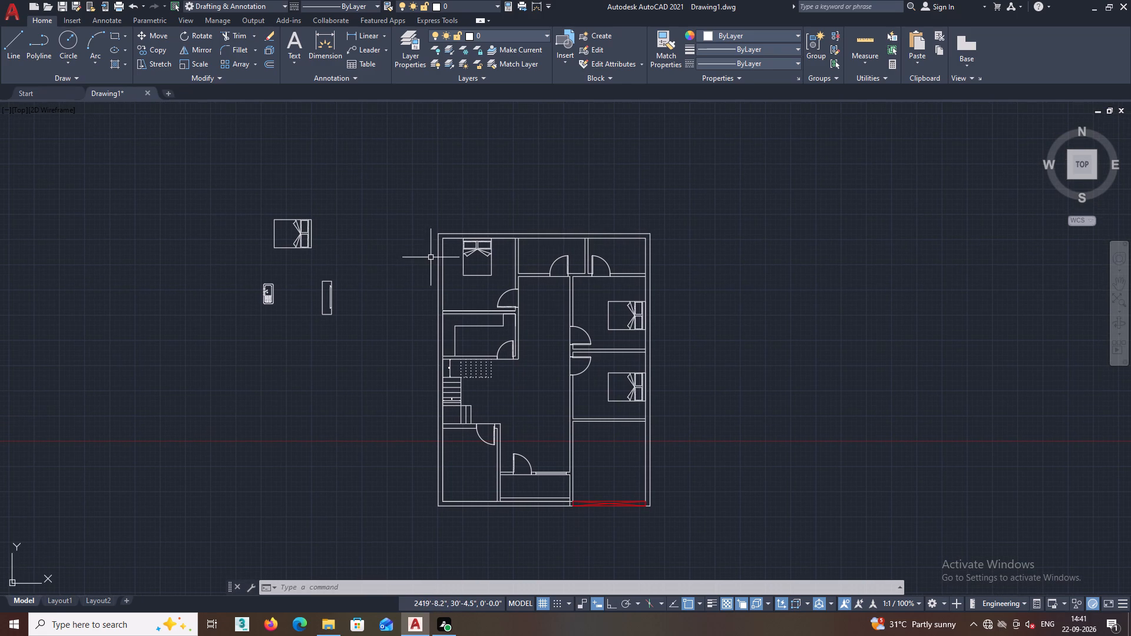
pyautogui.moveTo(425, 257); pyautogui.dragTo(358, 278, button='middle')
pyautogui.scroll(1, 431, 269)
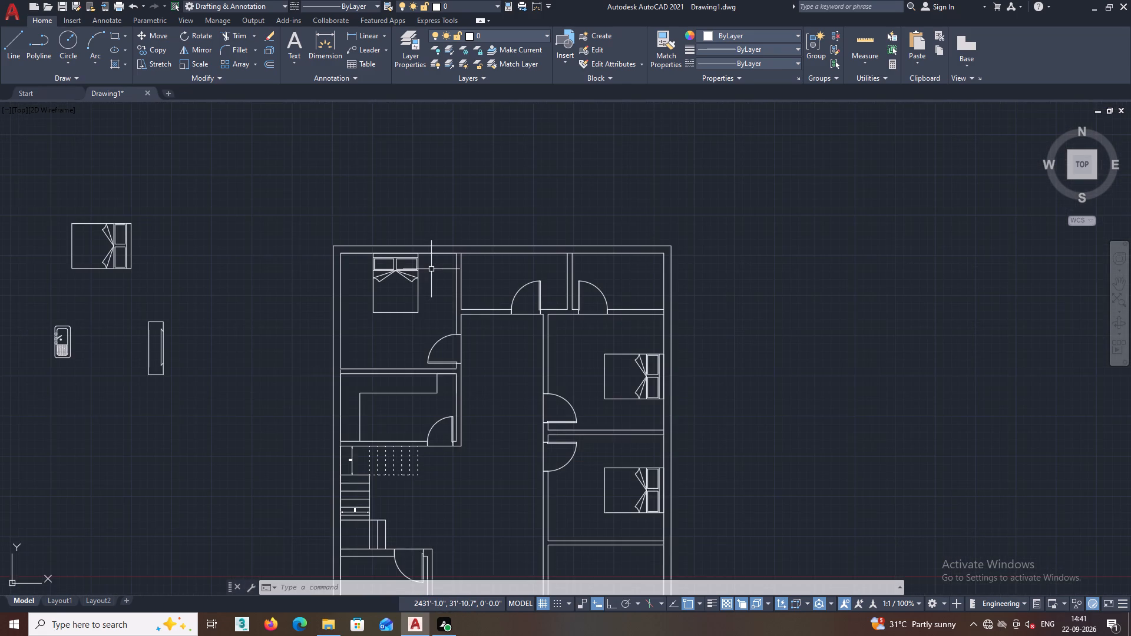
pyautogui.moveTo(431, 269); pyautogui.dragTo(368, 270, button='middle')
pyautogui.moveTo(362, 302); pyautogui.dragTo(342, 264, button='middle')
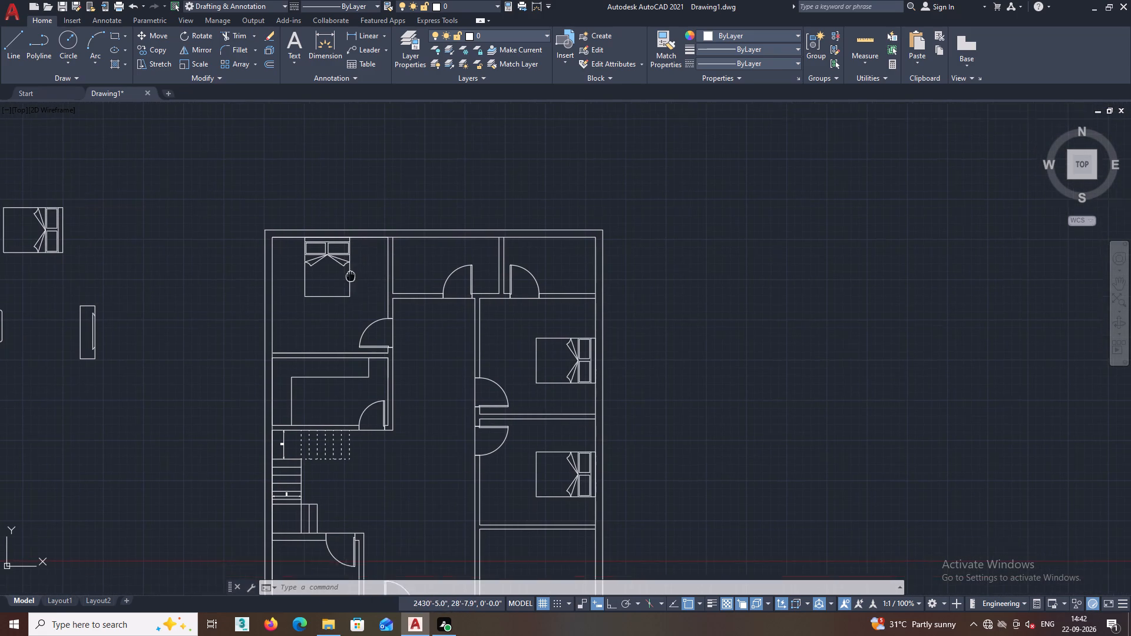
pyautogui.moveTo(342, 264); pyautogui.dragTo(341, 263, button='middle')
pyautogui.moveTo(338, 282); pyautogui.dragTo(328, 263, button='middle')
pyautogui.moveTo(301, 286); pyautogui.dragTo(325, 284, button='middle')
pyautogui.middleClick(355, 259)
pyautogui.moveTo(107, 273); pyautogui.dragTo(239, 277, button='middle')
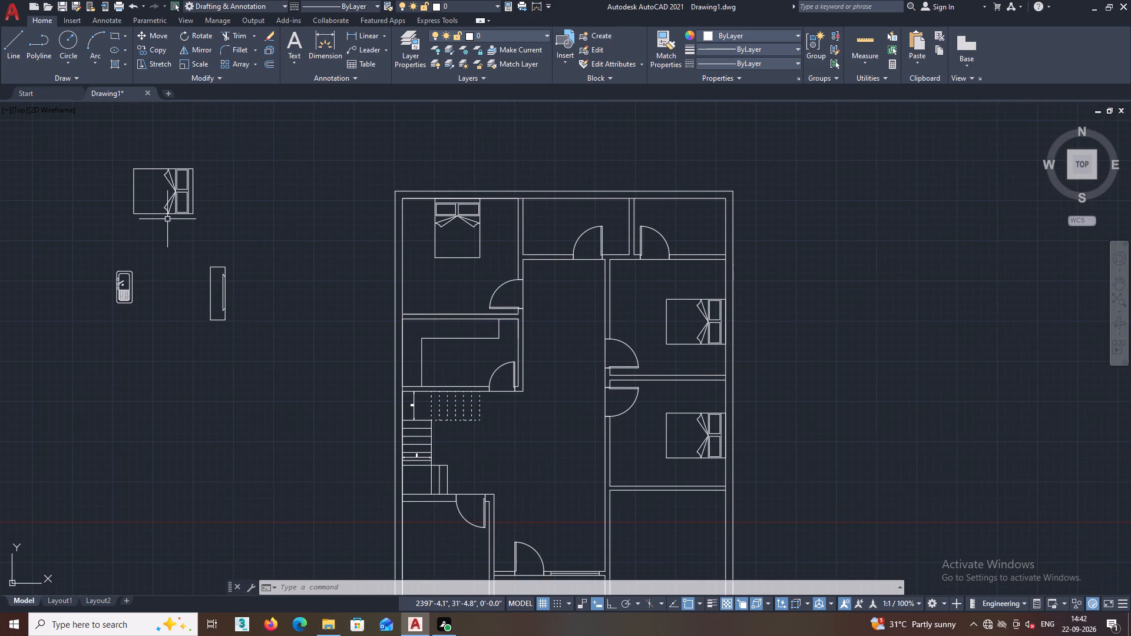
pyautogui.moveTo(220, 228); pyautogui.dragTo(234, 303, button='middle')
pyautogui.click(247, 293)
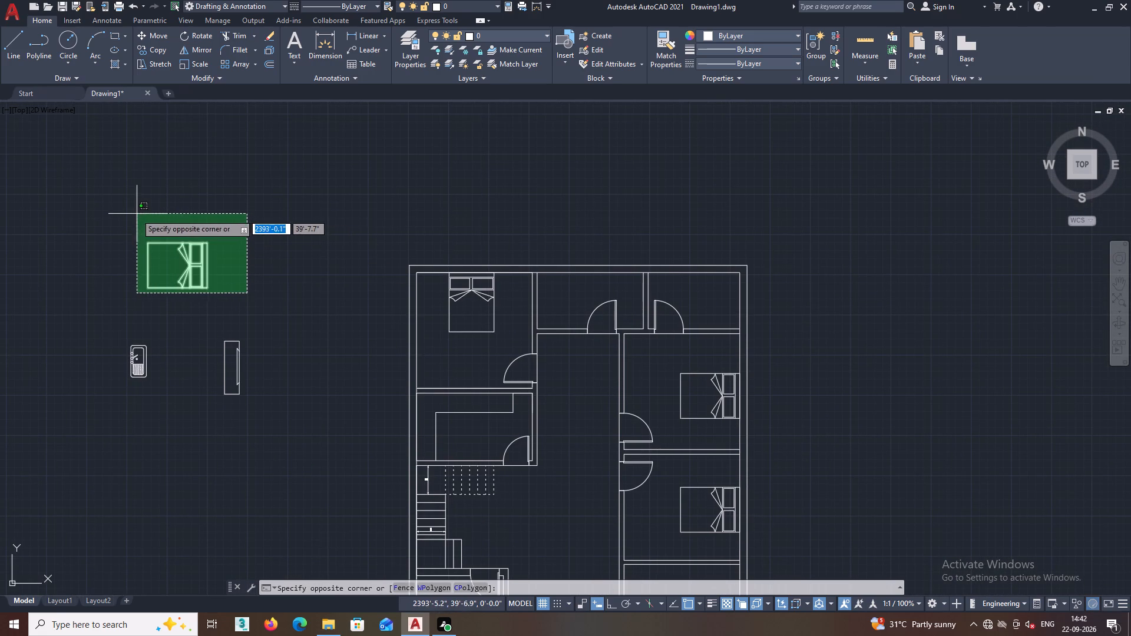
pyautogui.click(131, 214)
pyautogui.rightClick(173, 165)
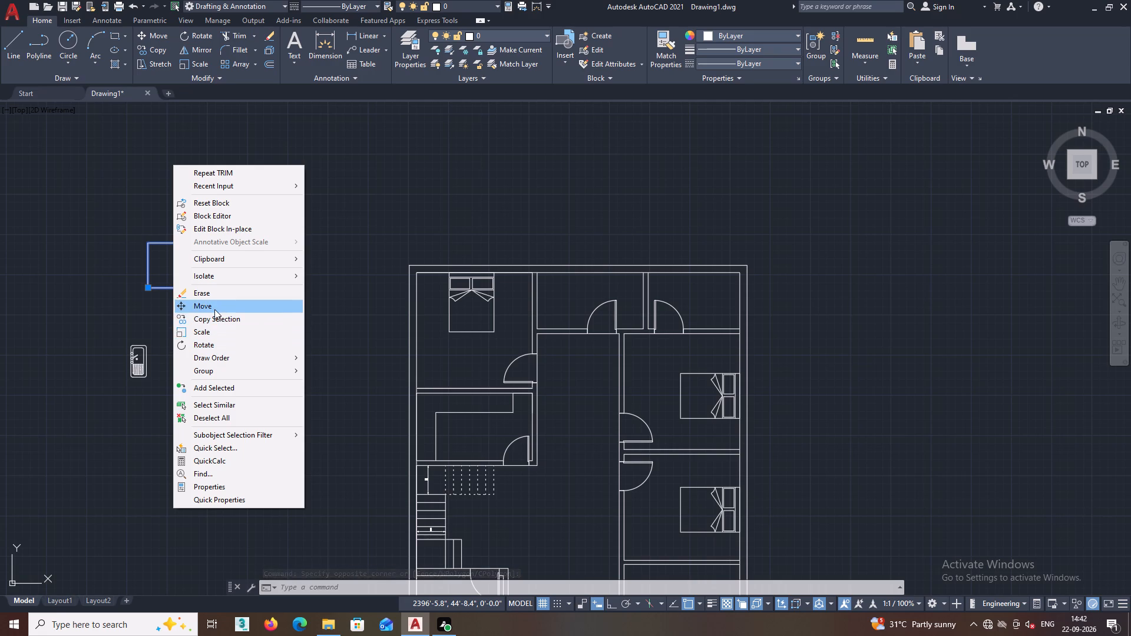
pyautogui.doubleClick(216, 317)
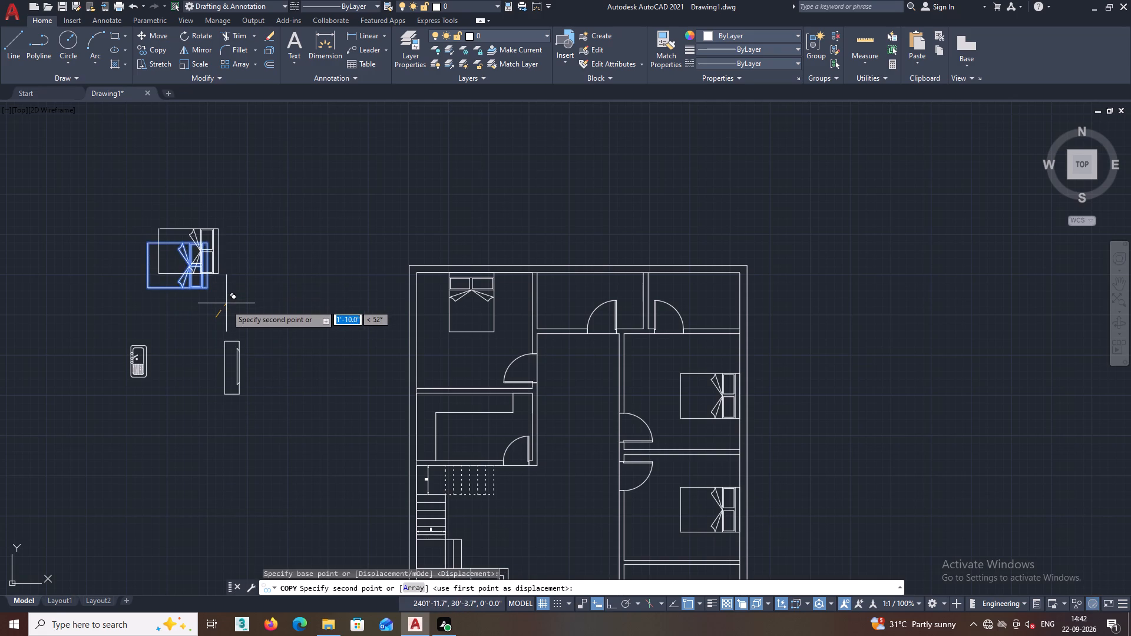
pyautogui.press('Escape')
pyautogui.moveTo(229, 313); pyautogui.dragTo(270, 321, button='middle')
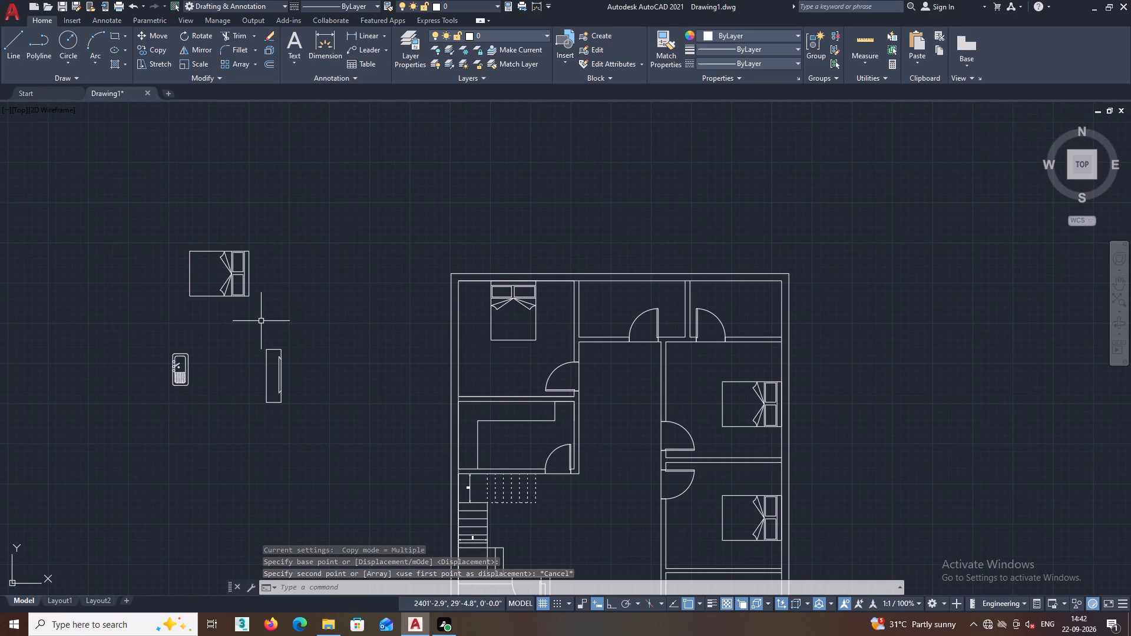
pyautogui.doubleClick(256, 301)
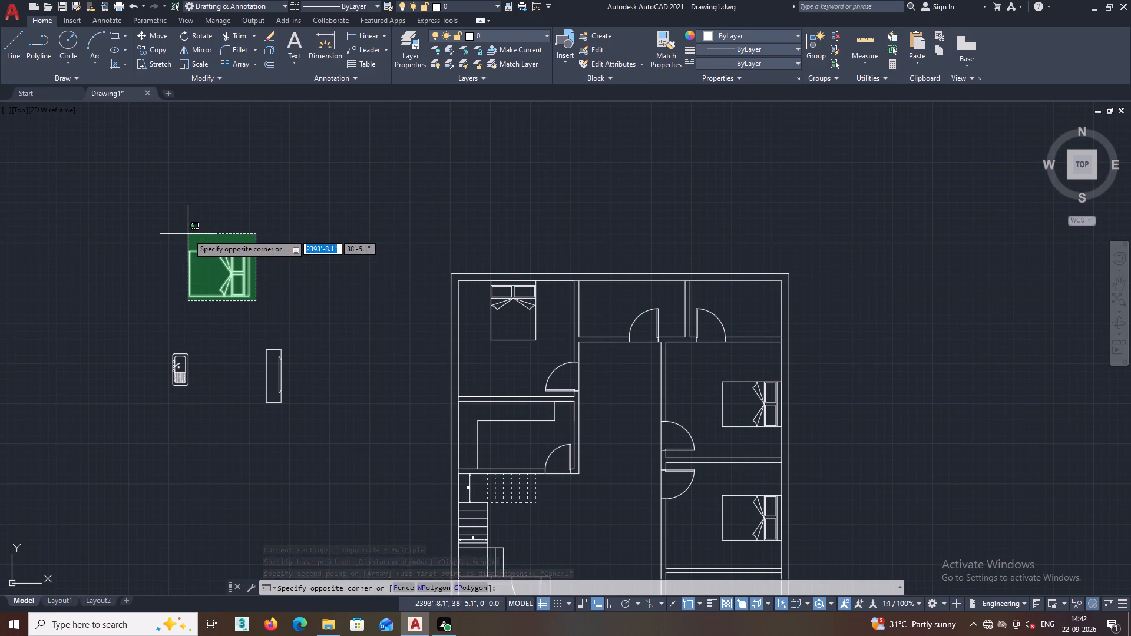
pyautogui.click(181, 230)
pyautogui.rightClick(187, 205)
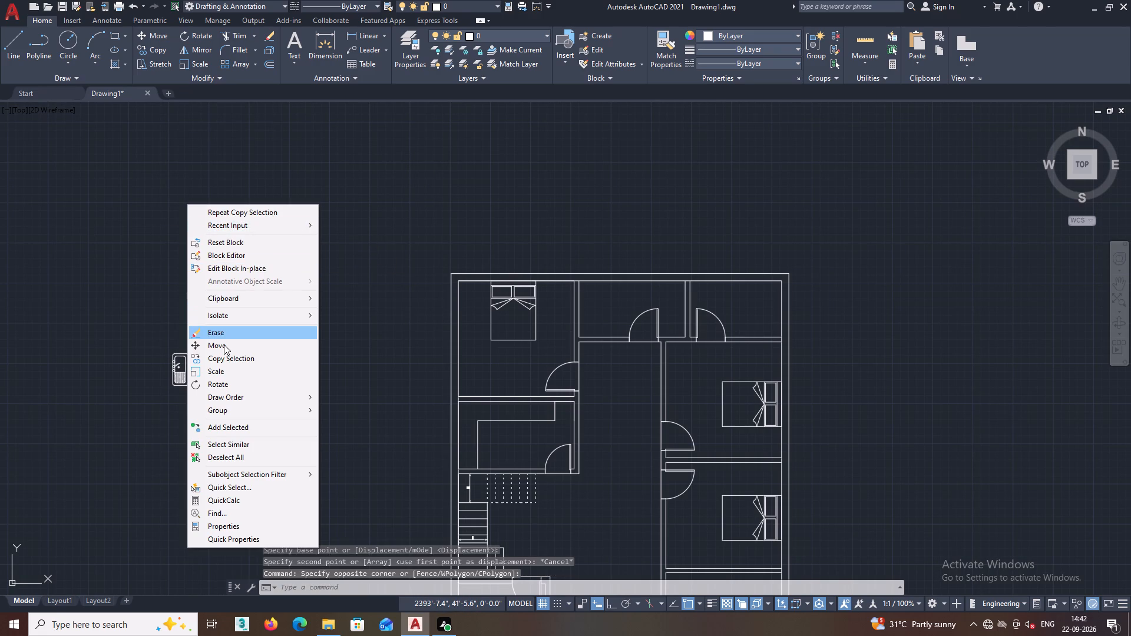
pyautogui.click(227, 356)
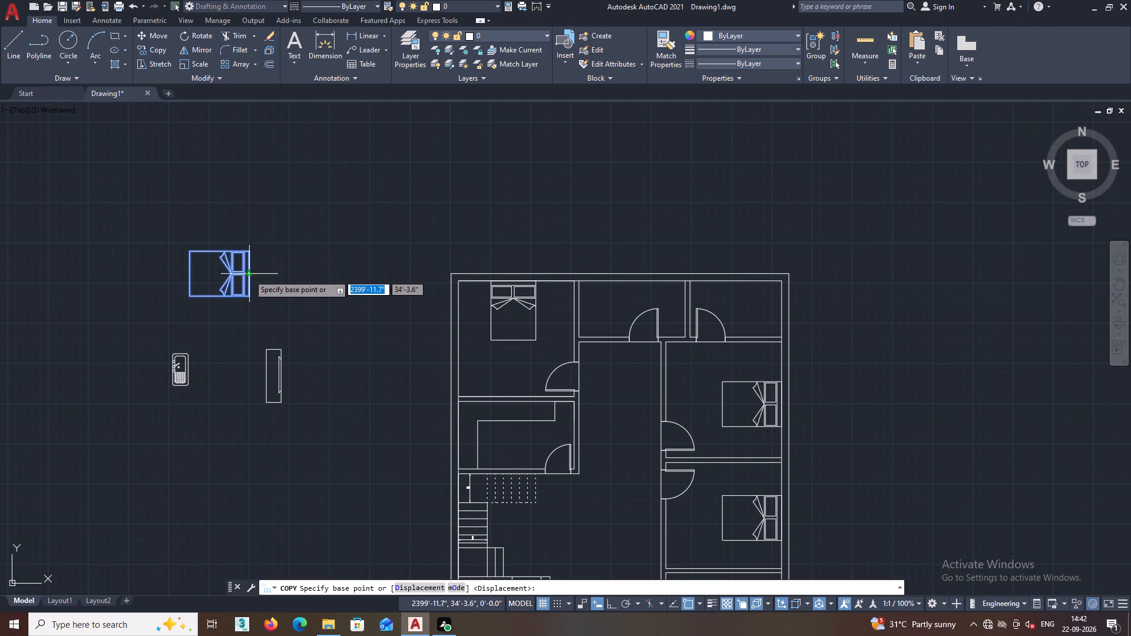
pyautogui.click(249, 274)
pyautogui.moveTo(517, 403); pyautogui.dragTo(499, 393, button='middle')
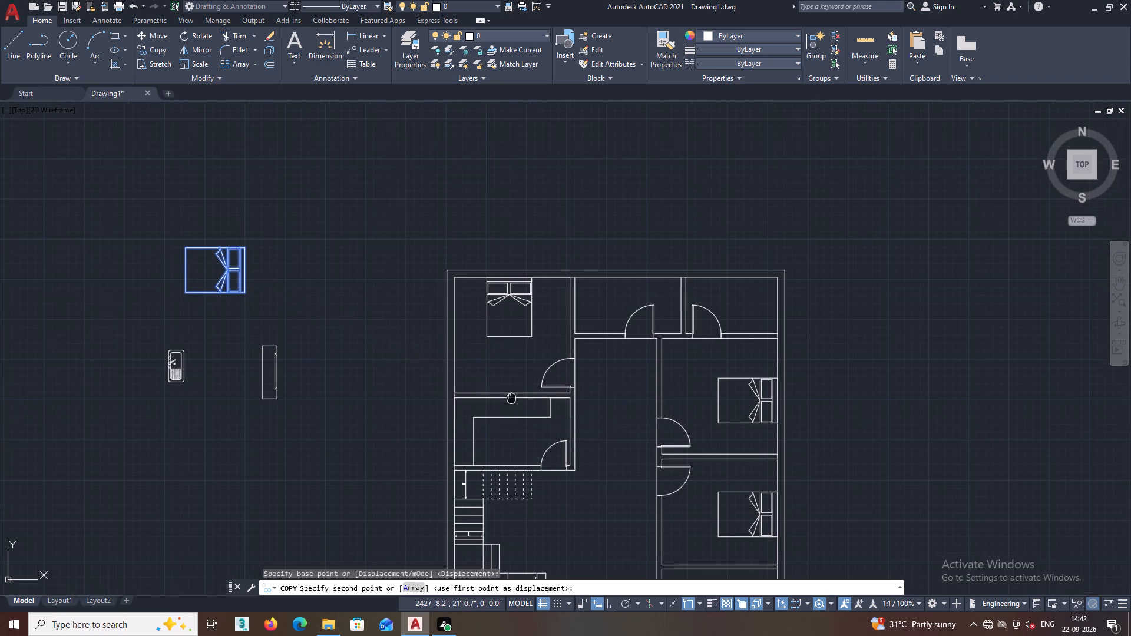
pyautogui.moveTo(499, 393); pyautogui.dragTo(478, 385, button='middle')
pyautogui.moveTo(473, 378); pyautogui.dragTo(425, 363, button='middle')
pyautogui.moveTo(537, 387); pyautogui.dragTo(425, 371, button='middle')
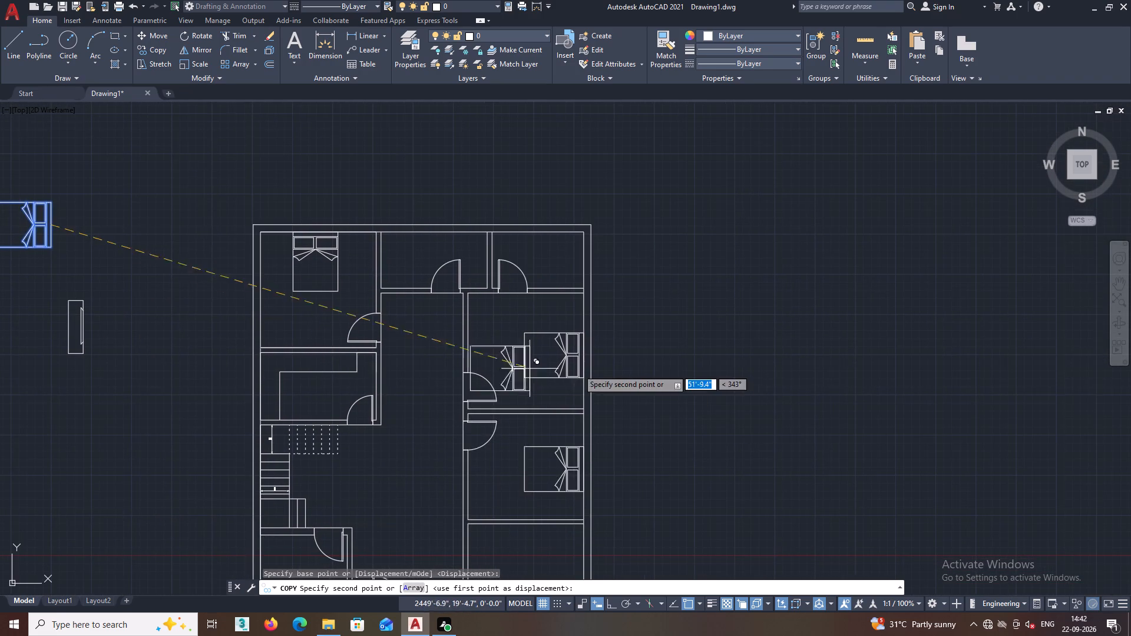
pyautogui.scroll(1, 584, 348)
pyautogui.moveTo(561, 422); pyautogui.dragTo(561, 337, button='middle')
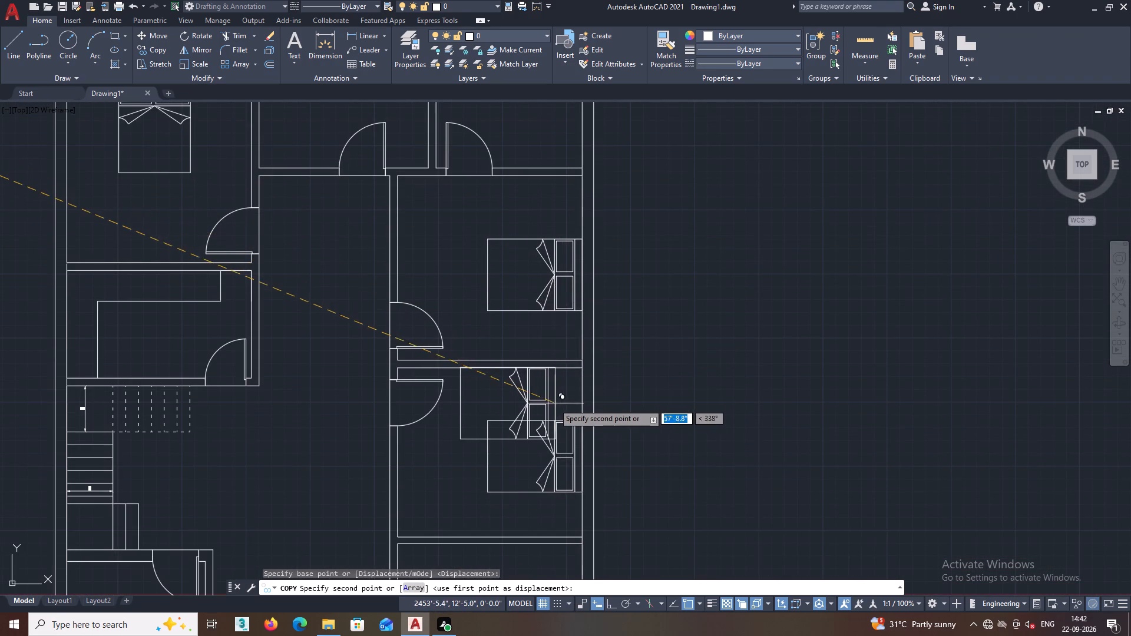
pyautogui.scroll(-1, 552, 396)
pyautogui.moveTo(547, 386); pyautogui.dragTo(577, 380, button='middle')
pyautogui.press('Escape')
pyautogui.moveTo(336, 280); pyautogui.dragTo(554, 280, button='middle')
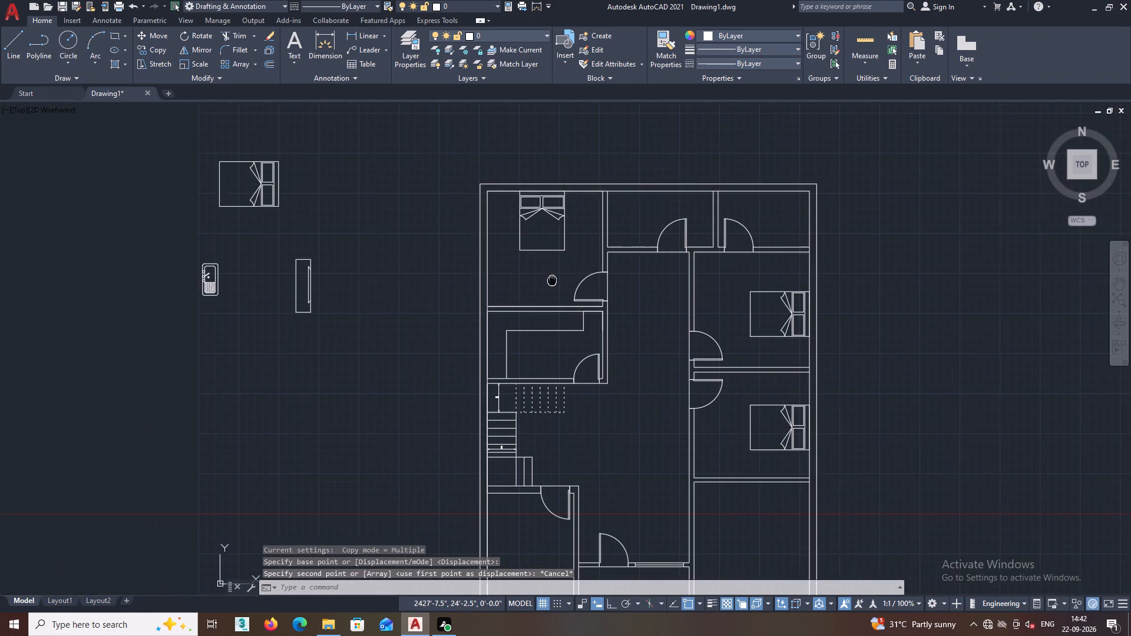
# Mirror the loose narrow rectangular furniture block beside the plan about its left vertical edge, erasing the source object.
pyautogui.moveTo(554, 280); pyautogui.dragTo(555, 280, button='middle')
pyautogui.moveTo(376, 281); pyautogui.dragTo(422, 263, button='middle')
pyautogui.scroll(-1, 432, 242)
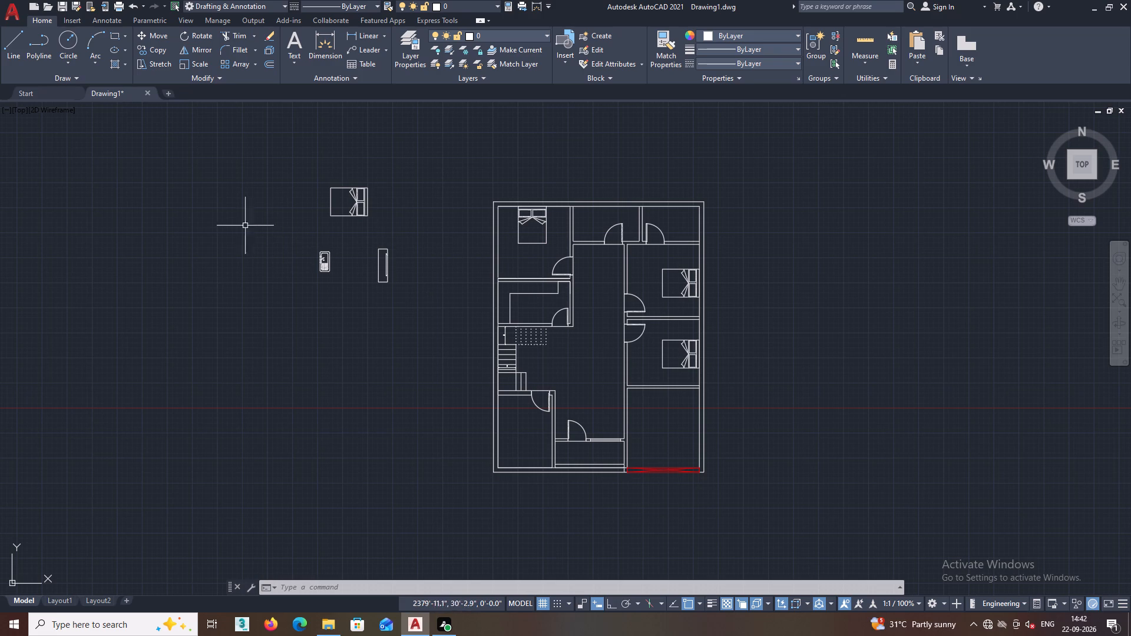
pyautogui.moveTo(156, 217); pyautogui.dragTo(218, 214, button='middle')
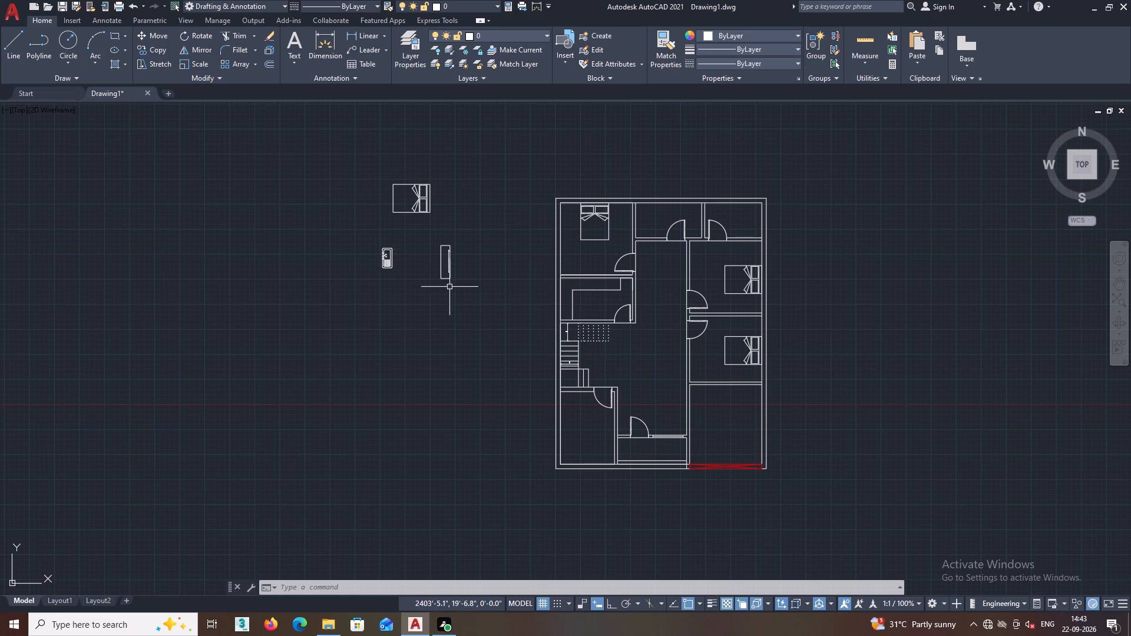
pyautogui.moveTo(451, 285); pyautogui.dragTo(414, 301, button='middle')
pyautogui.scroll(1, 419, 289)
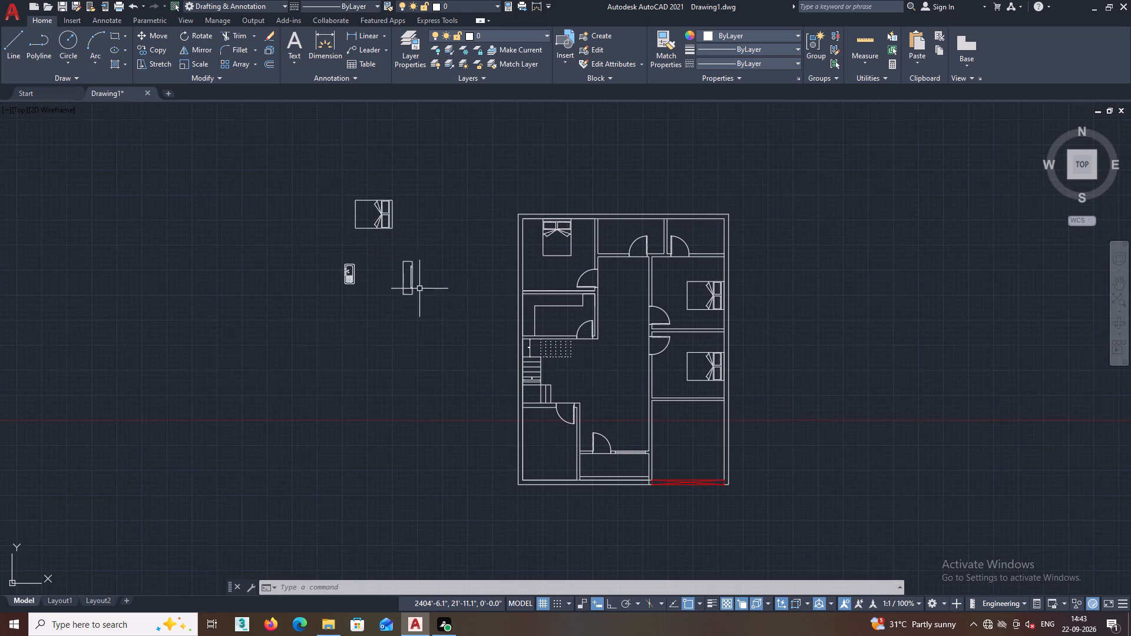
pyautogui.scroll(2, 412, 307)
pyautogui.click(418, 317)
pyautogui.moveTo(360, 149); pyautogui.dragTo(369, 239, button='middle')
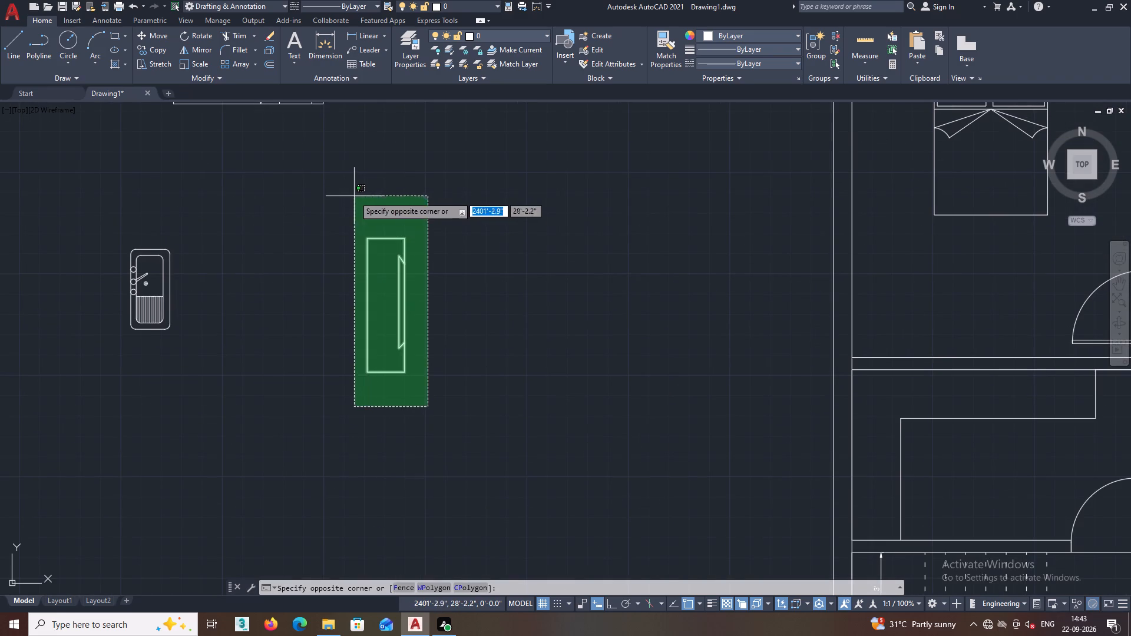
pyautogui.click(354, 196)
pyautogui.click(195, 46)
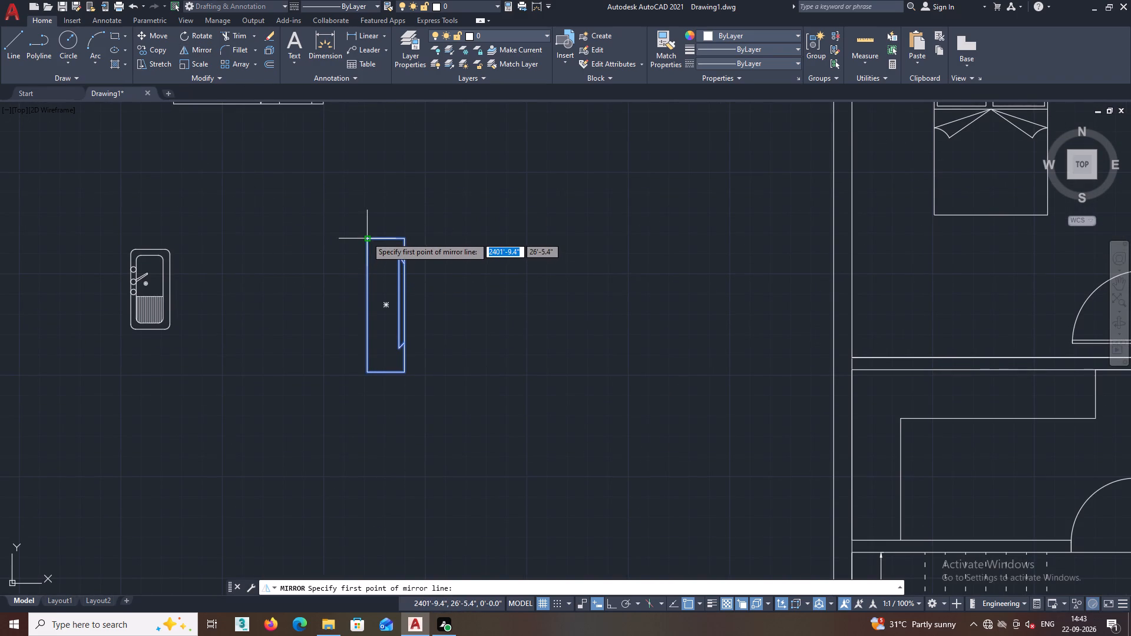
pyautogui.click(366, 373)
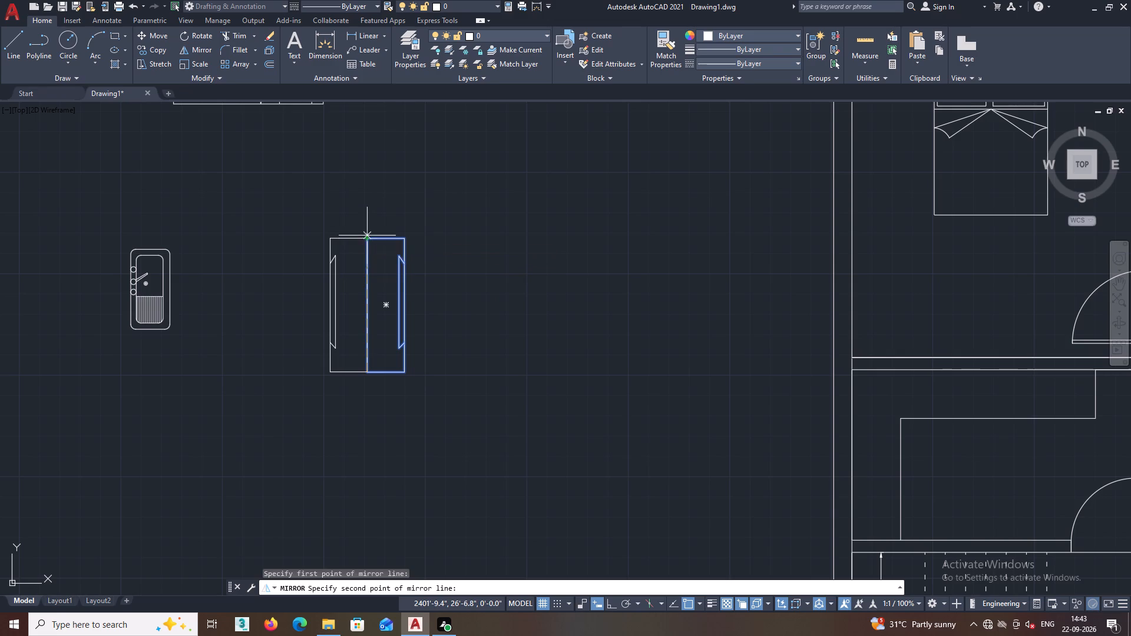
pyautogui.click(367, 235)
pyautogui.moveTo(389, 266); pyautogui.dragTo(367, 235)
pyautogui.moveTo(379, 291); pyautogui.dragTo(366, 241, button='middle')
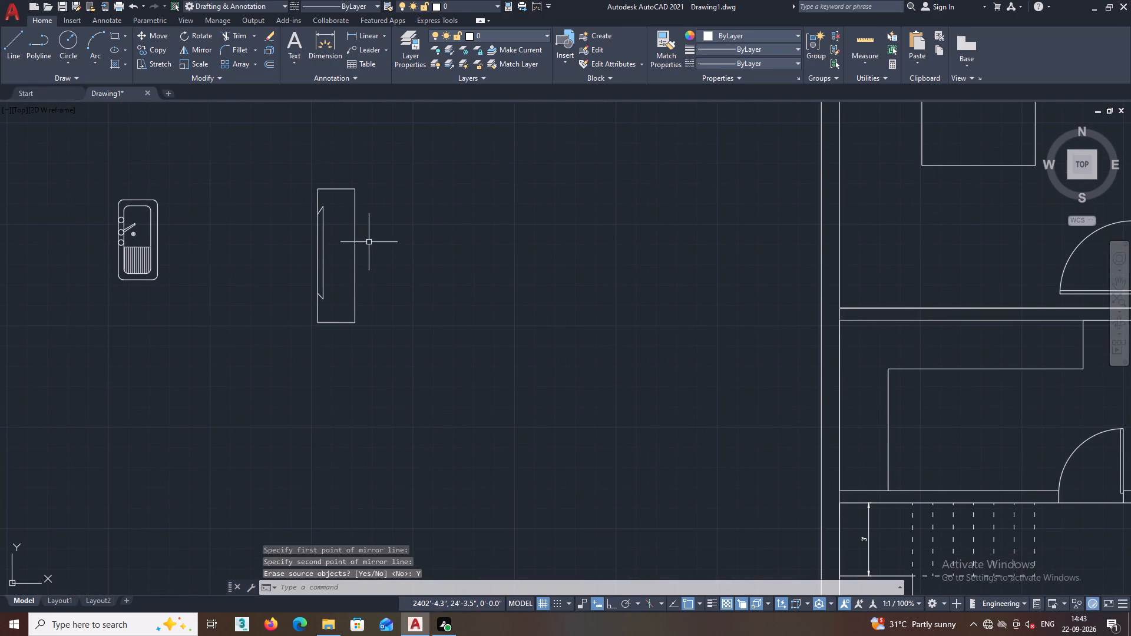
# Copy the mirrored narrow furniture block into the hall, just right of the lower-left room and above the entrance door.
pyautogui.click(381, 344)
pyautogui.click(302, 153)
pyautogui.rightClick(302, 135)
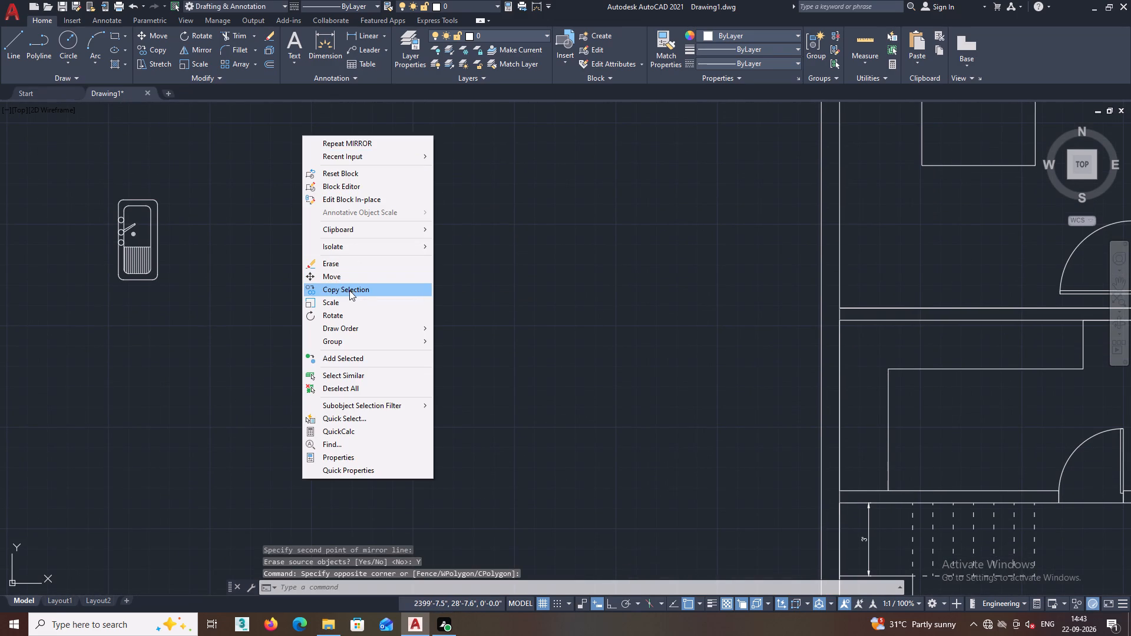
pyautogui.click(349, 290)
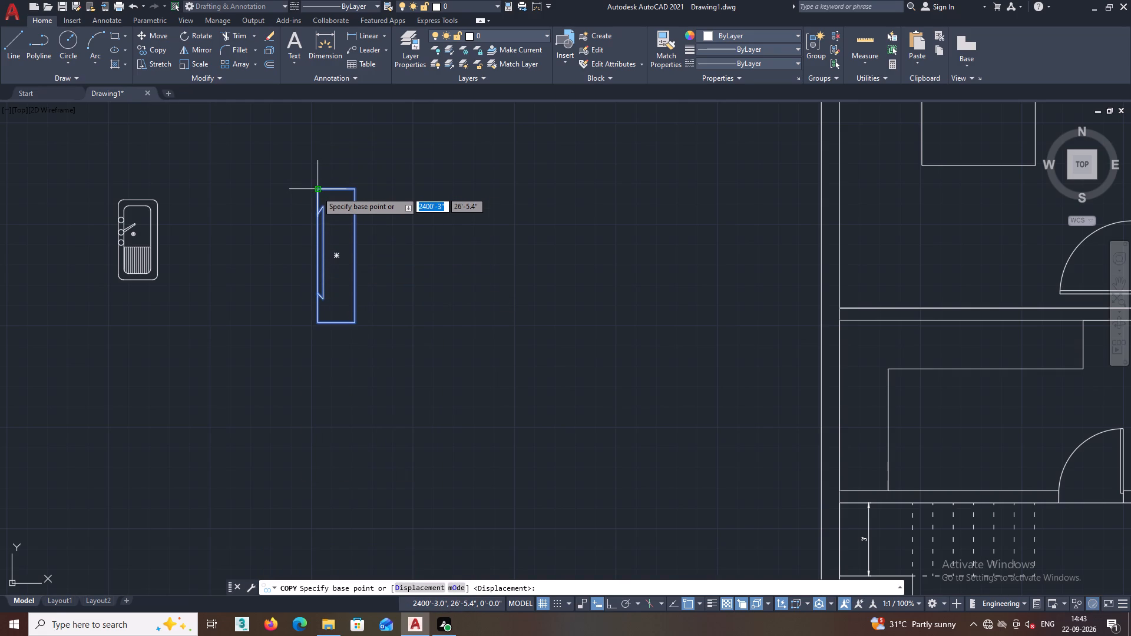
pyautogui.click(316, 253)
pyautogui.moveTo(538, 322); pyautogui.dragTo(389, 289, button='middle')
pyautogui.moveTo(478, 301); pyautogui.dragTo(356, 261, button='middle')
pyautogui.moveTo(772, 306); pyautogui.dragTo(426, 294, button='middle')
pyautogui.moveTo(826, 340); pyautogui.dragTo(666, 322, button='middle')
pyautogui.moveTo(679, 330); pyautogui.dragTo(589, 299, button='middle')
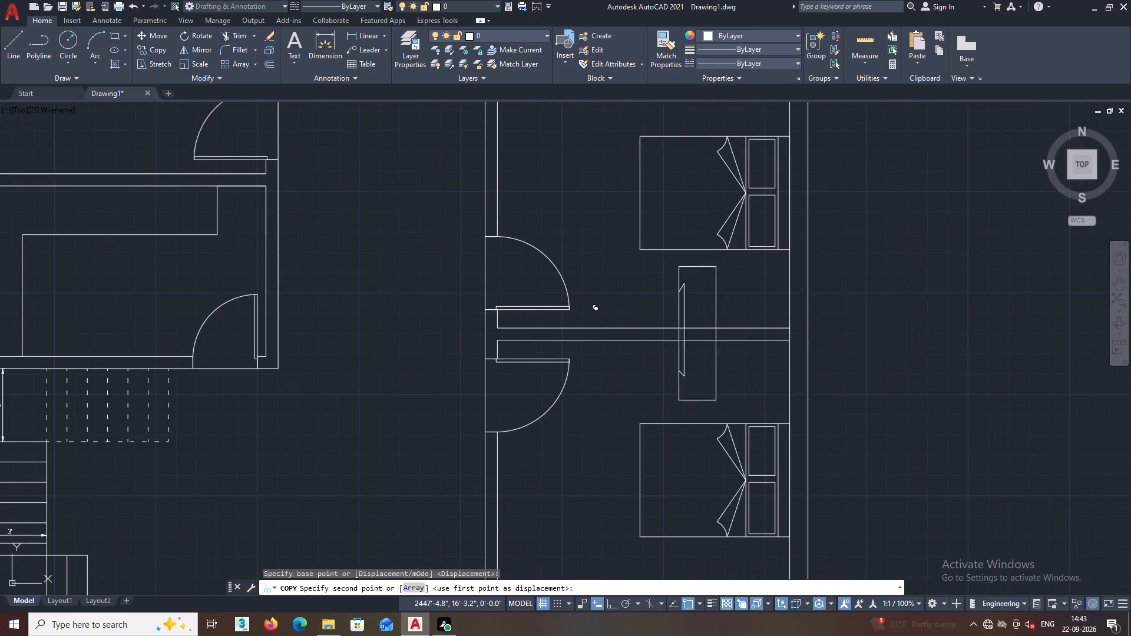
pyautogui.scroll(-2, 798, 327)
pyautogui.scroll(-1, 647, 343)
pyautogui.moveTo(648, 344); pyautogui.dragTo(602, 235, button='middle')
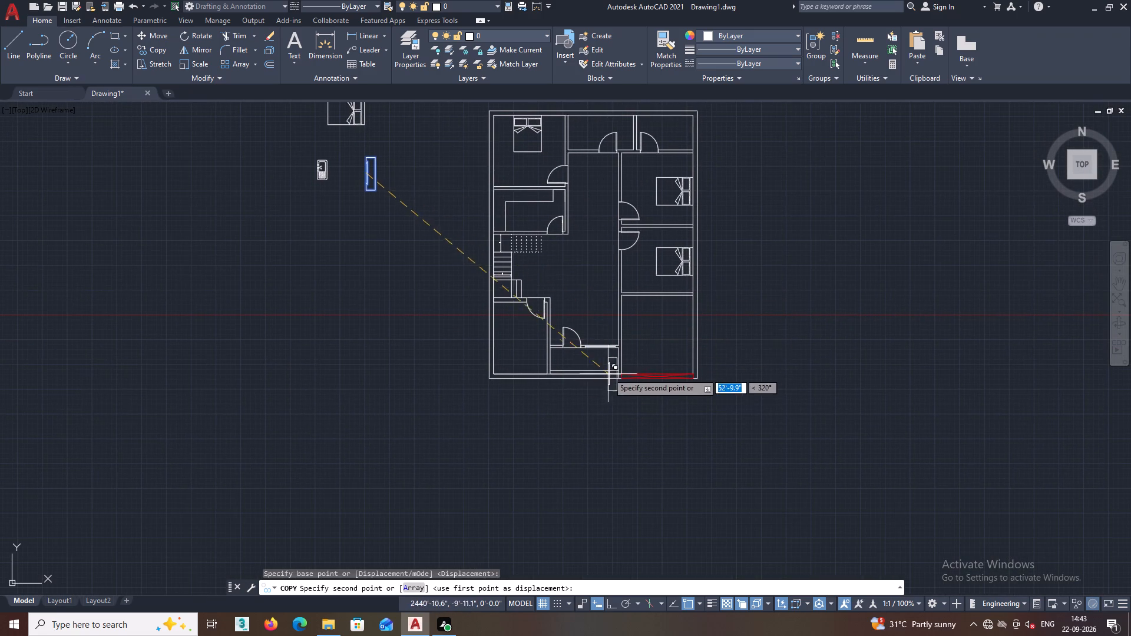
pyautogui.scroll(2, 589, 339)
pyautogui.scroll(3, 452, 294)
pyautogui.moveTo(587, 228); pyautogui.dragTo(446, 357, button='middle')
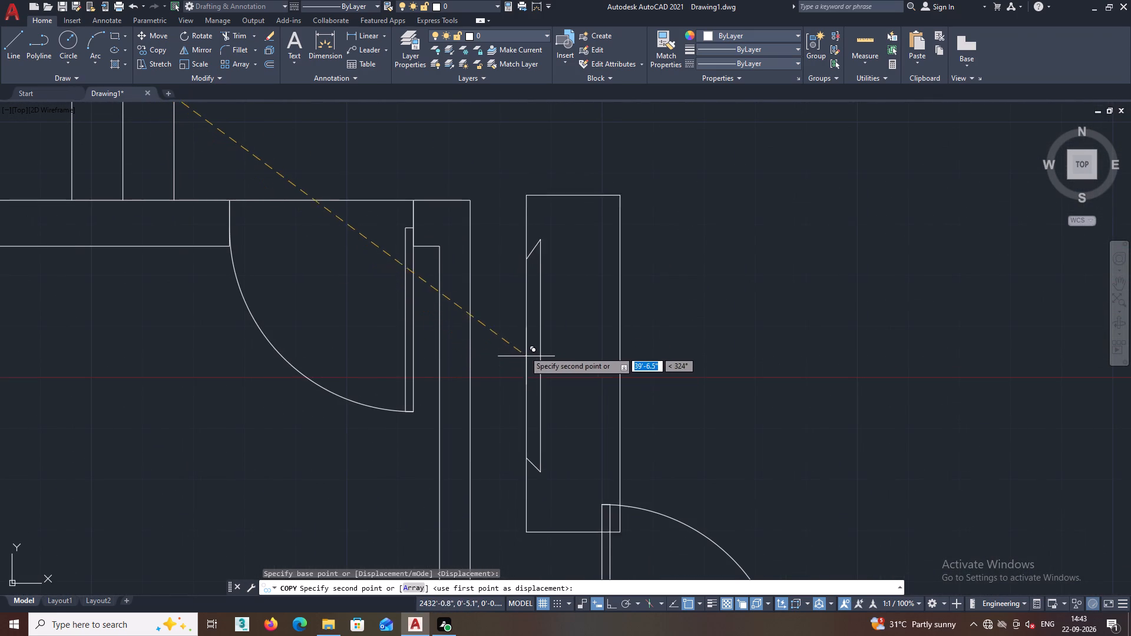
pyautogui.click(566, 302)
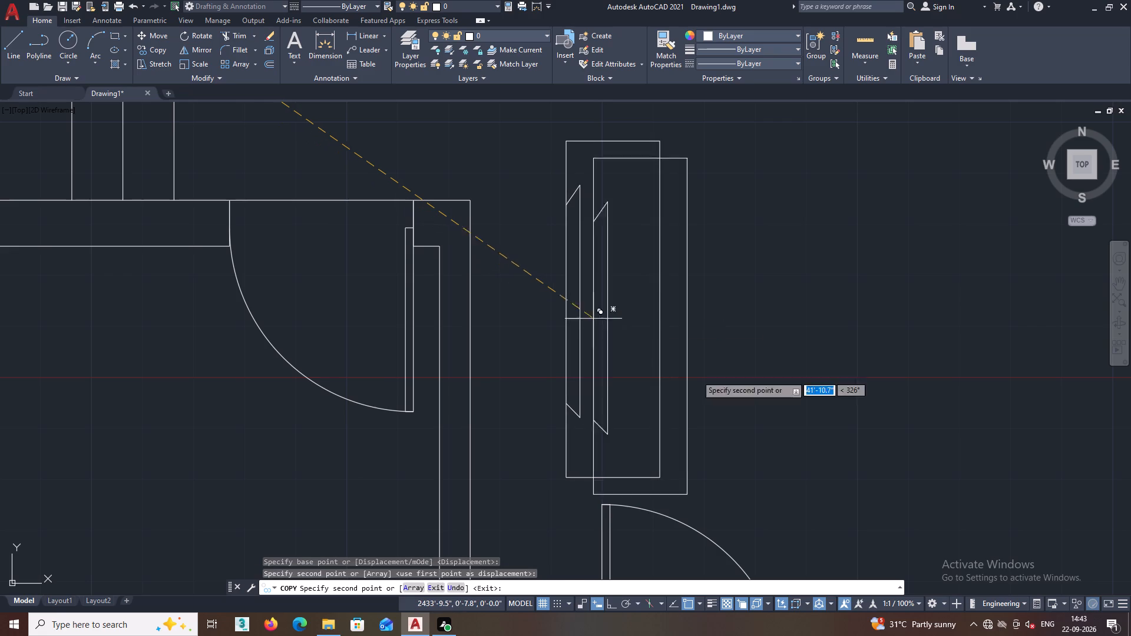
pyautogui.press('Escape')
# Move the copied block by its upper-left corner onto the outer wall corner of the lower-left room.
pyautogui.click(716, 467)
pyautogui.click(545, 209)
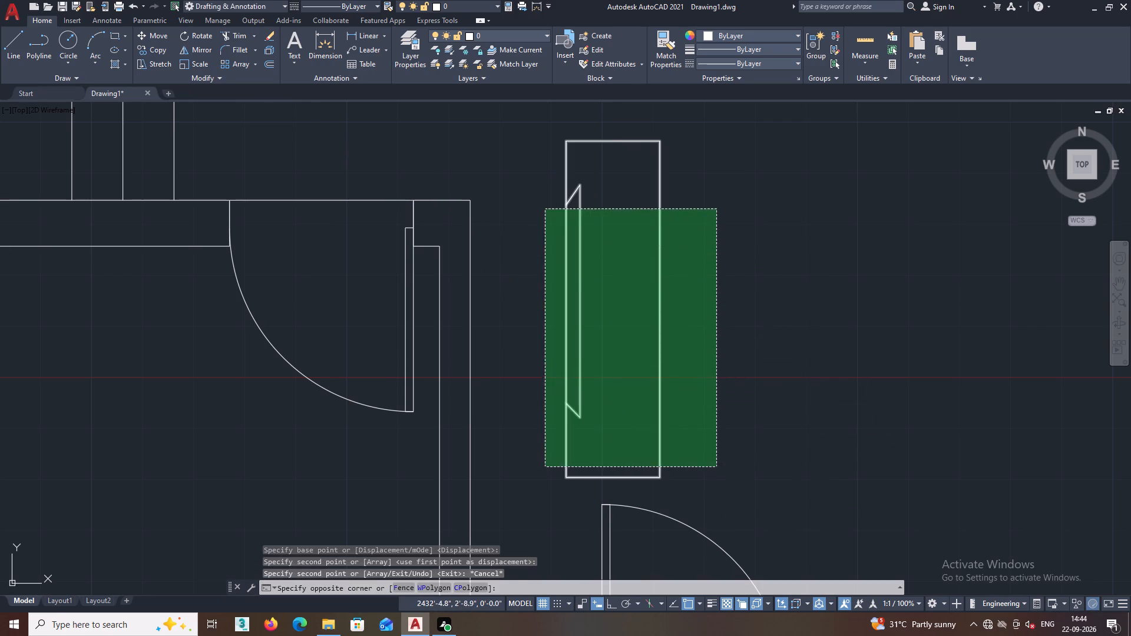
pyautogui.moveTo(548, 205); pyautogui.dragTo(564, 279, button='middle')
pyautogui.rightClick(505, 177)
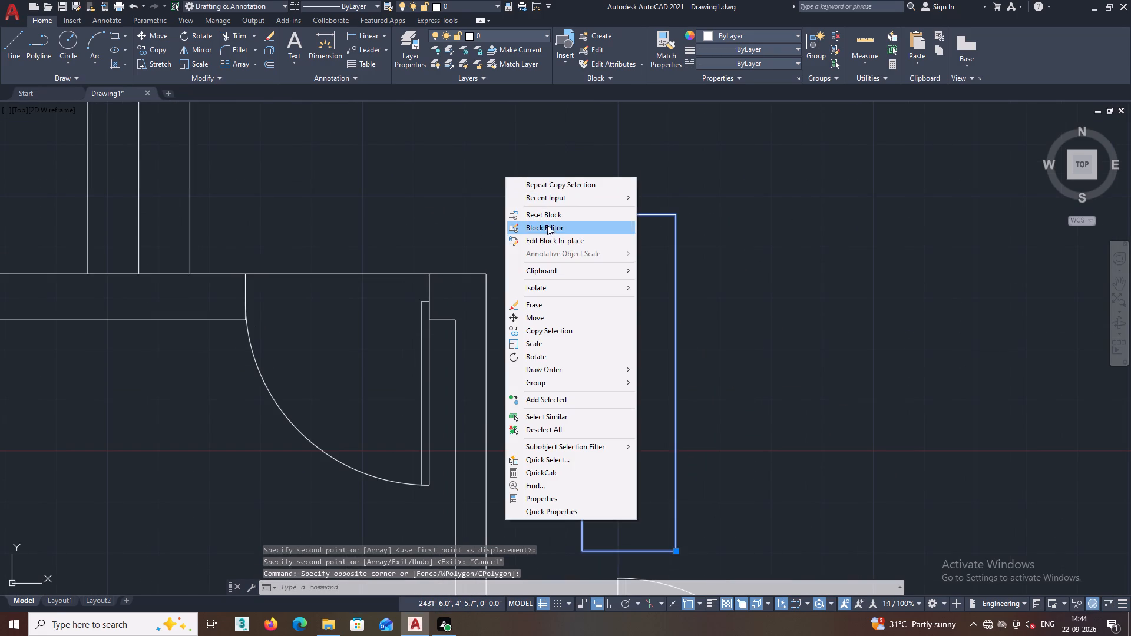
pyautogui.click(539, 316)
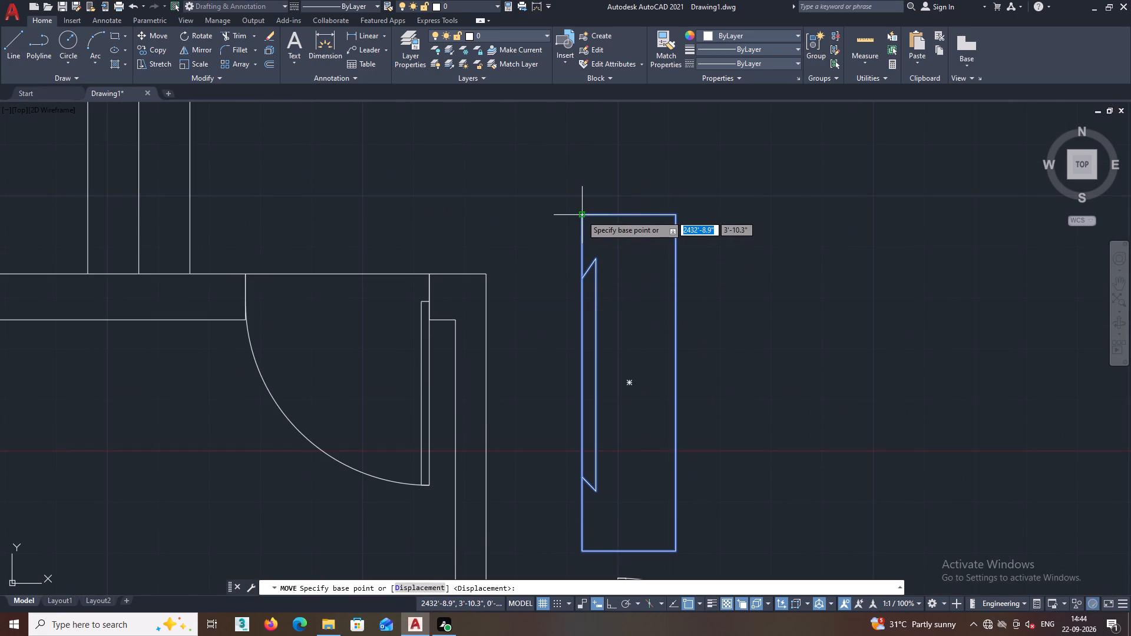
pyautogui.click(581, 216)
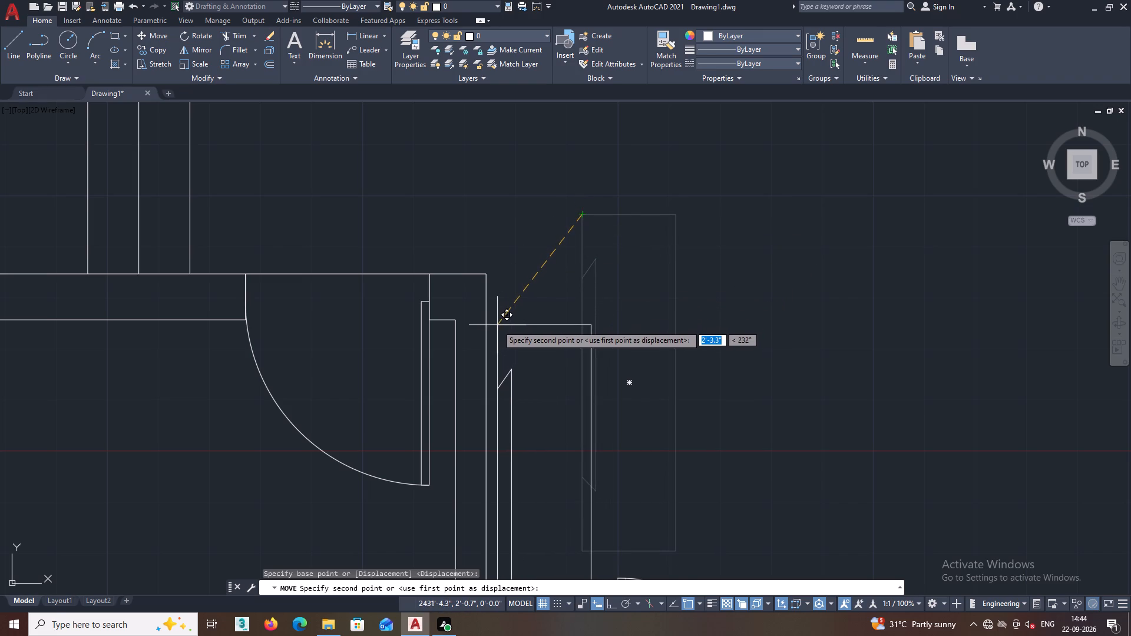
pyautogui.scroll(-1, 497, 325)
pyautogui.moveTo(497, 325); pyautogui.dragTo(474, 312, button='middle')
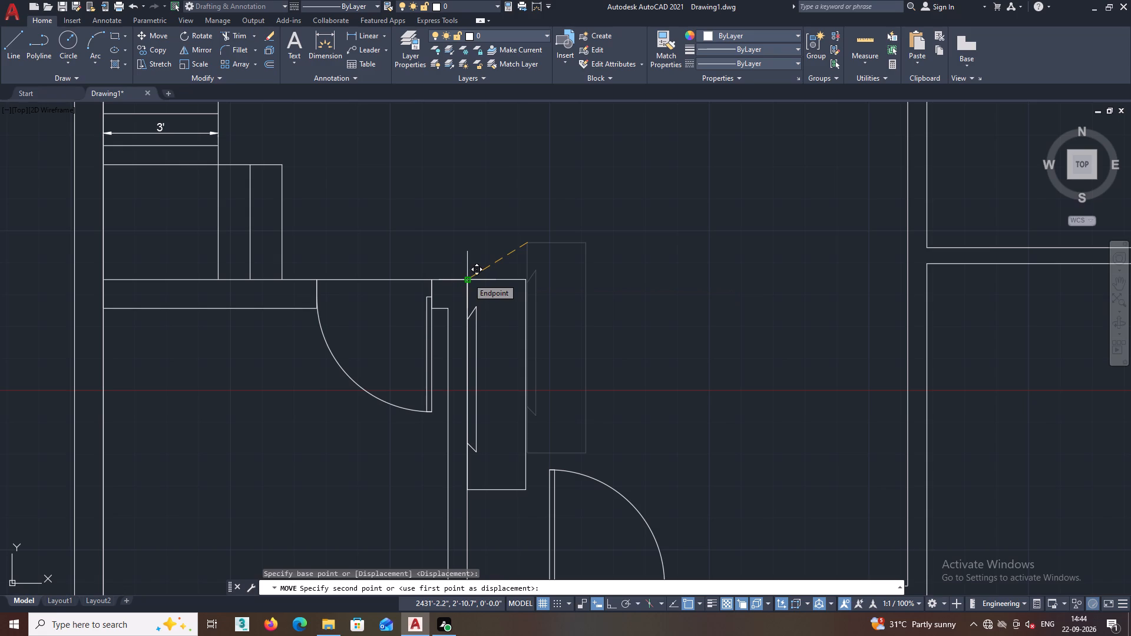
pyautogui.click(468, 278)
pyautogui.press('Escape')
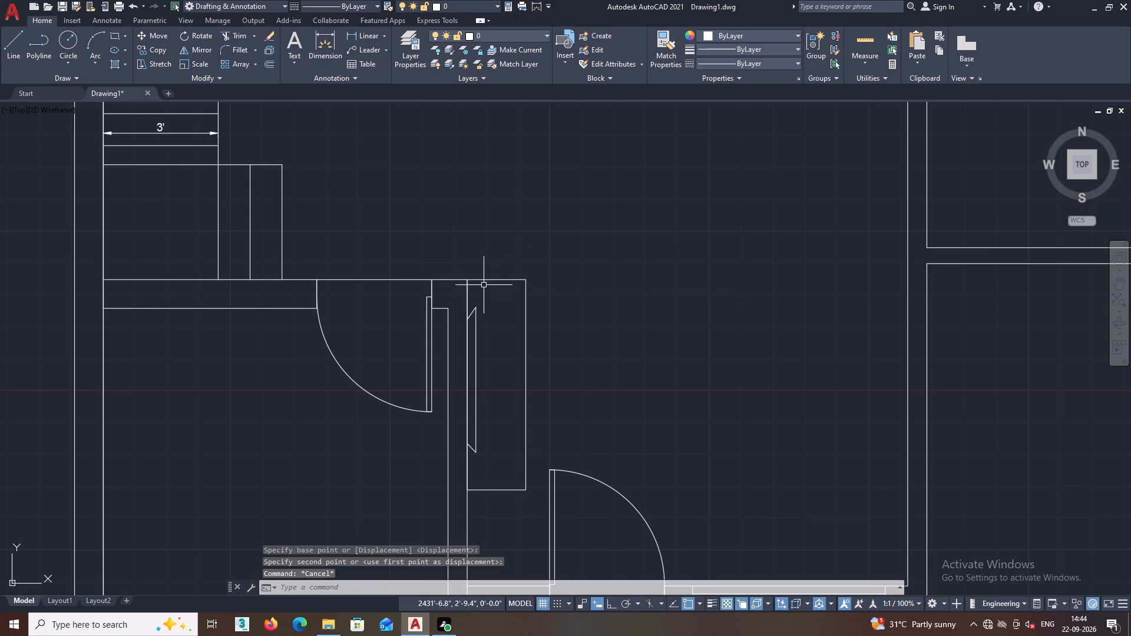
# Examine the placed block's size and clearance against the entrance door and the surrounding rooms.
pyautogui.moveTo(514, 299); pyautogui.dragTo(409, 282, button='middle')
pyautogui.scroll(-2, 421, 292)
pyautogui.moveTo(402, 339); pyautogui.dragTo(336, 322, button='middle')
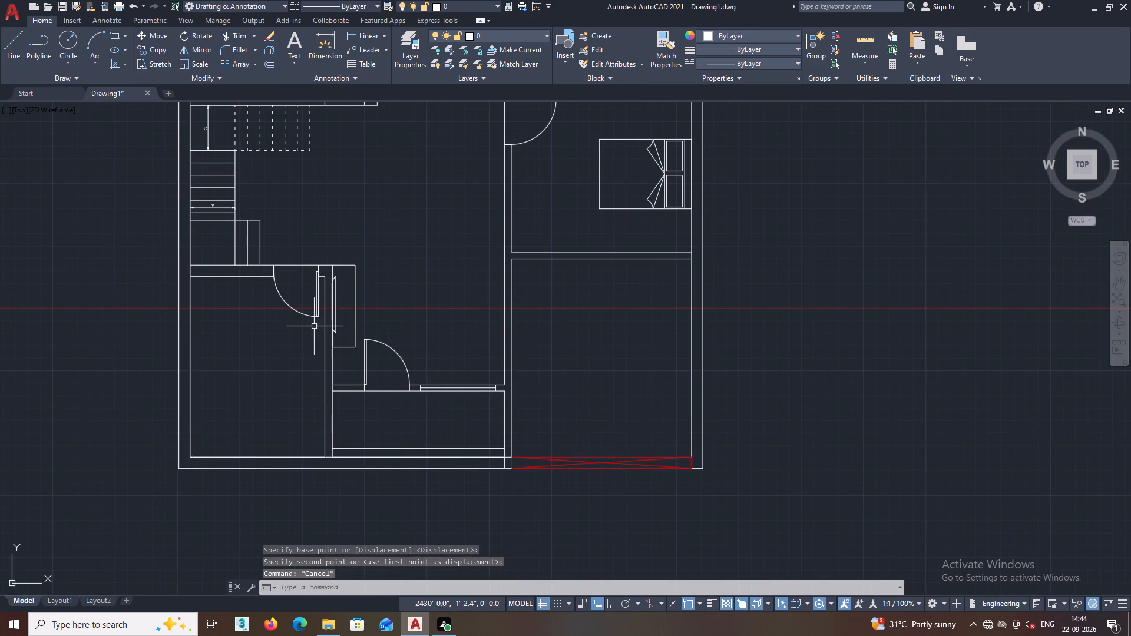
pyautogui.scroll(-1, 327, 327)
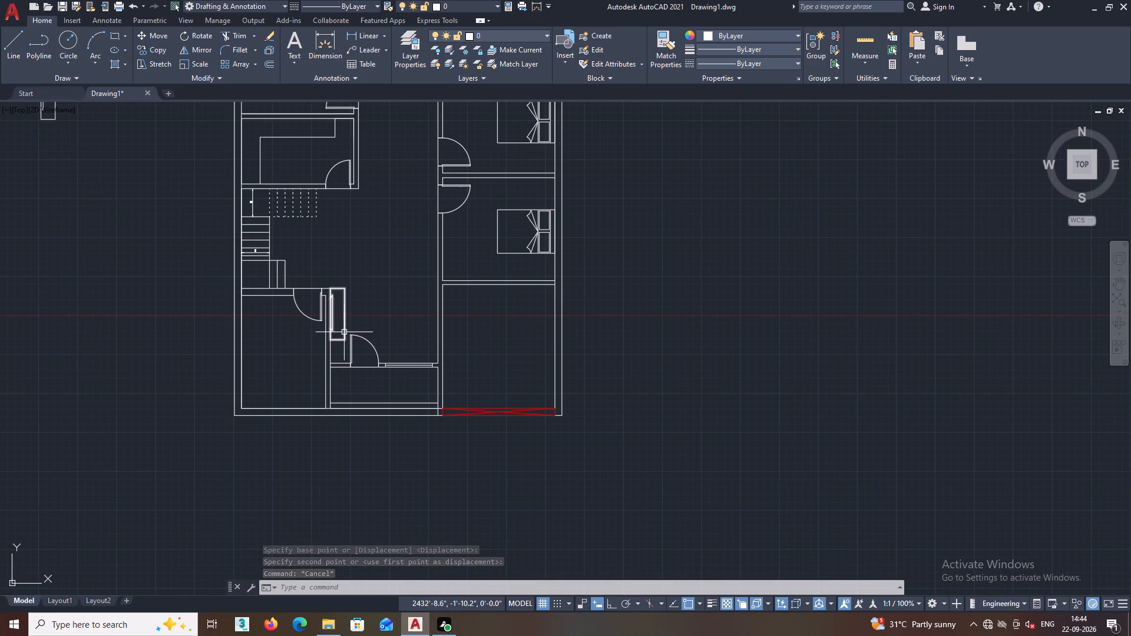
pyautogui.moveTo(335, 327); pyautogui.dragTo(320, 335, button='middle')
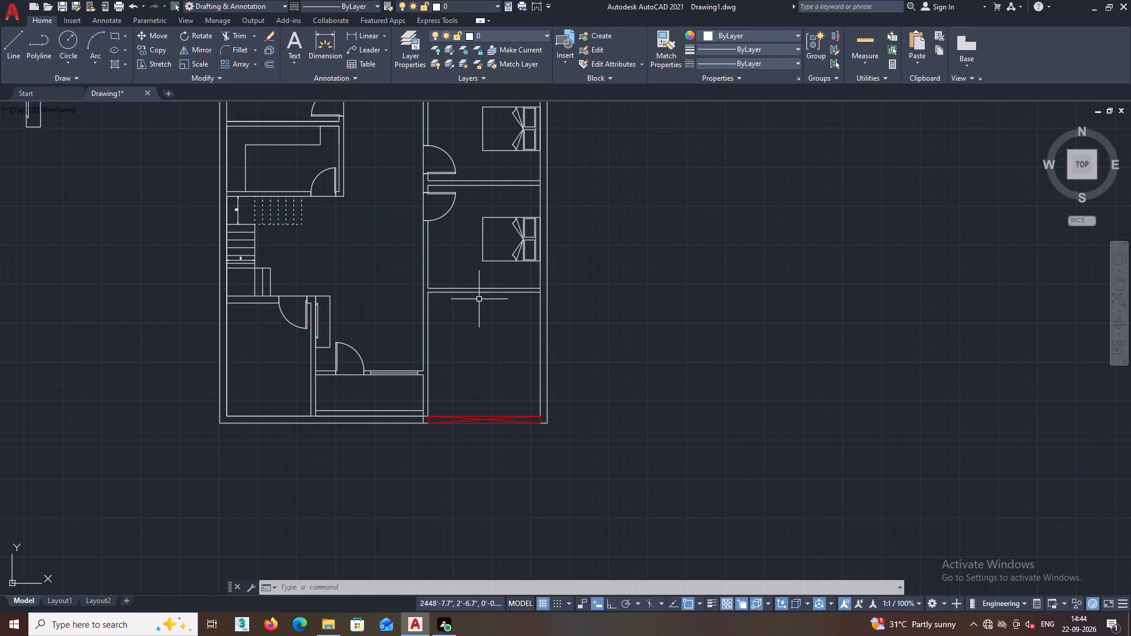
pyautogui.scroll(-1, 481, 304)
pyautogui.scroll(2, 382, 342)
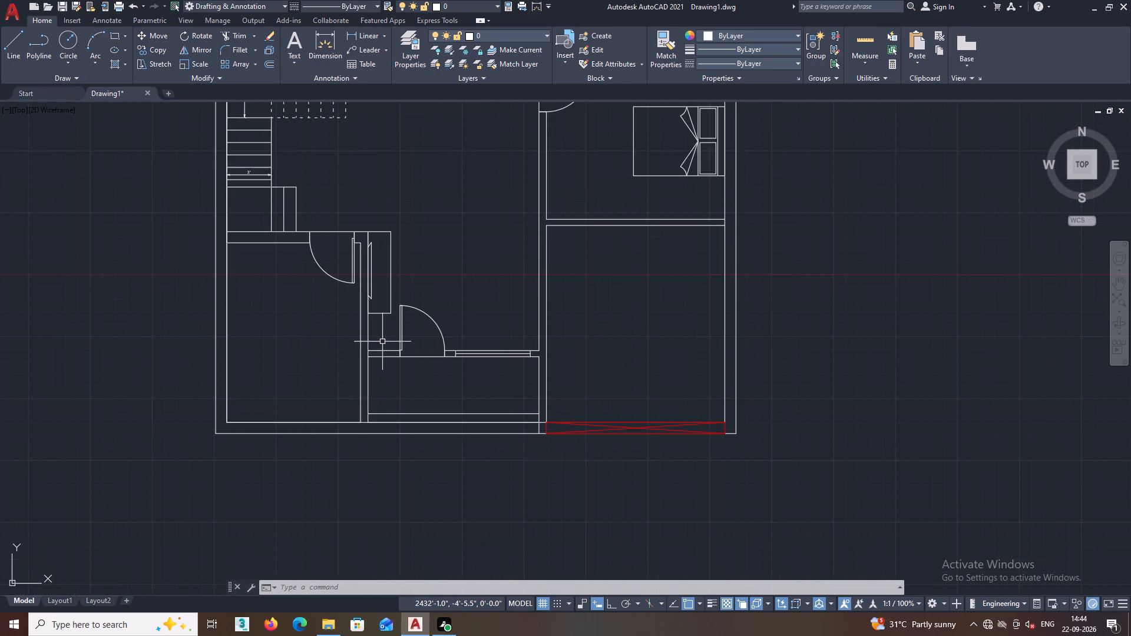
pyautogui.moveTo(396, 333); pyautogui.dragTo(362, 350, button='middle')
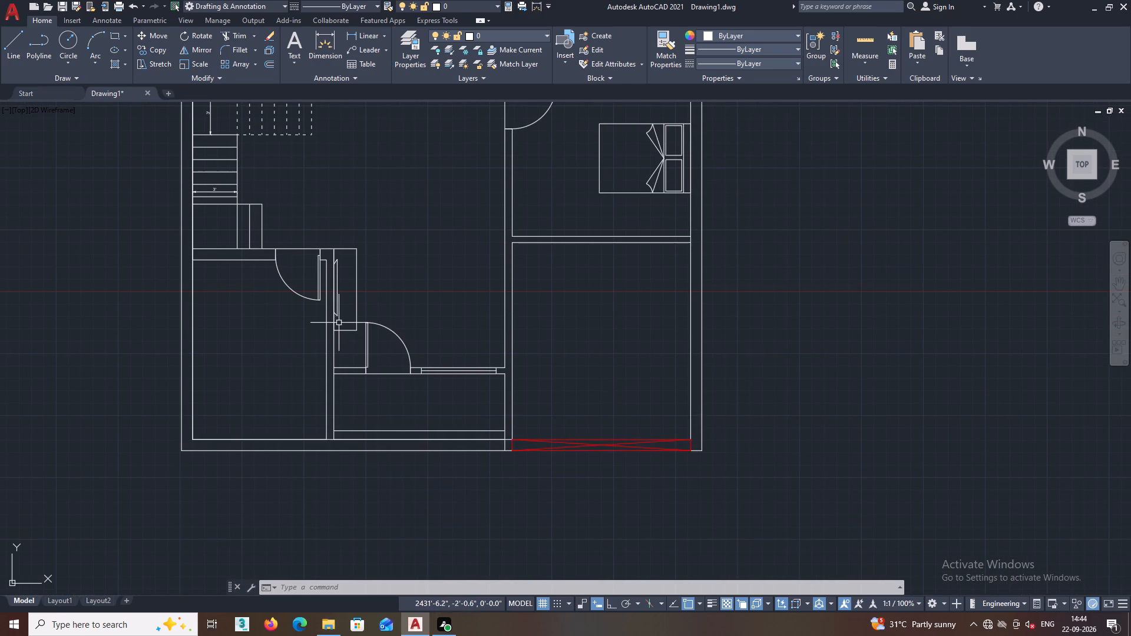
# Scale the placed narrow furniture block down slightly from its lower-left corner on the wall.
pyautogui.scroll(2, 320, 326)
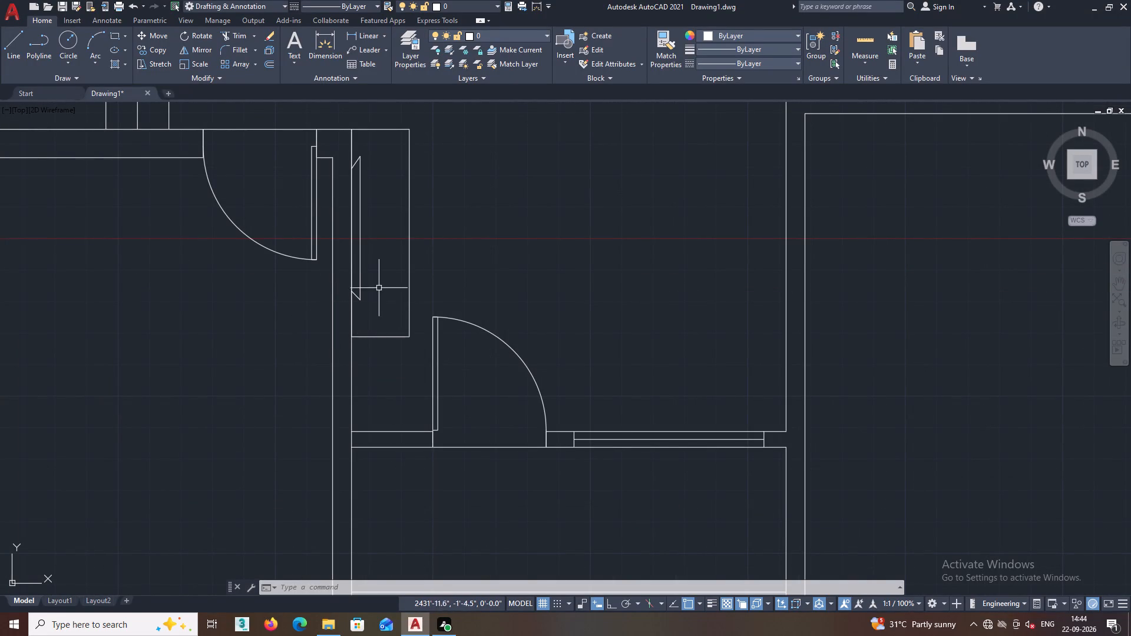
pyautogui.click(360, 286)
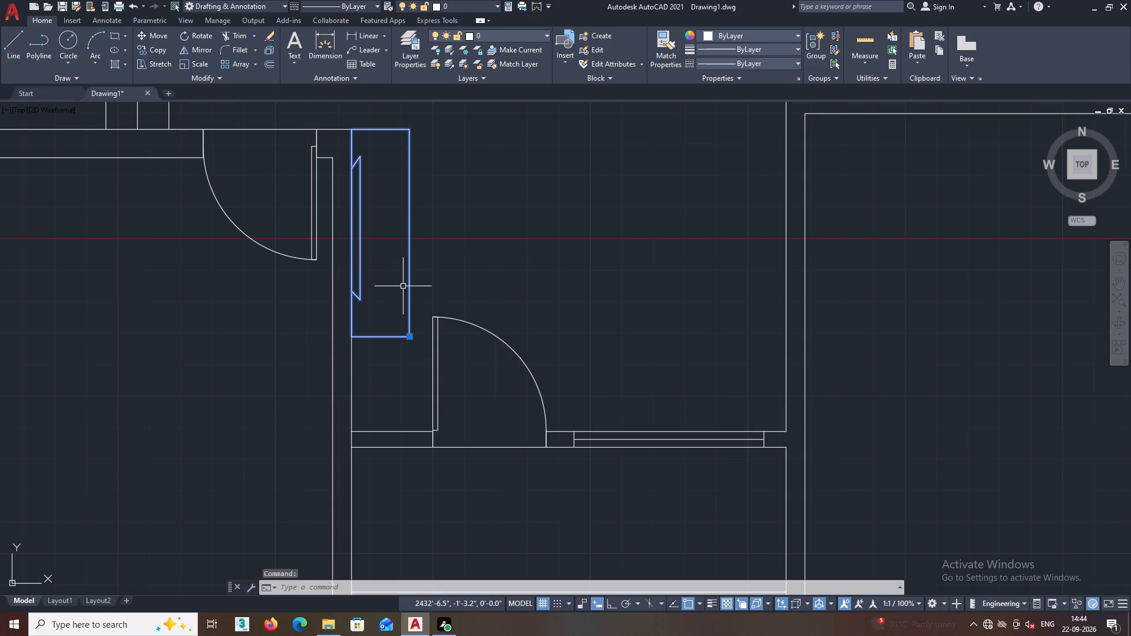
pyautogui.moveTo(414, 290); pyautogui.dragTo(363, 357, button='middle')
pyautogui.moveTo(354, 360); pyautogui.dragTo(349, 373, button='middle')
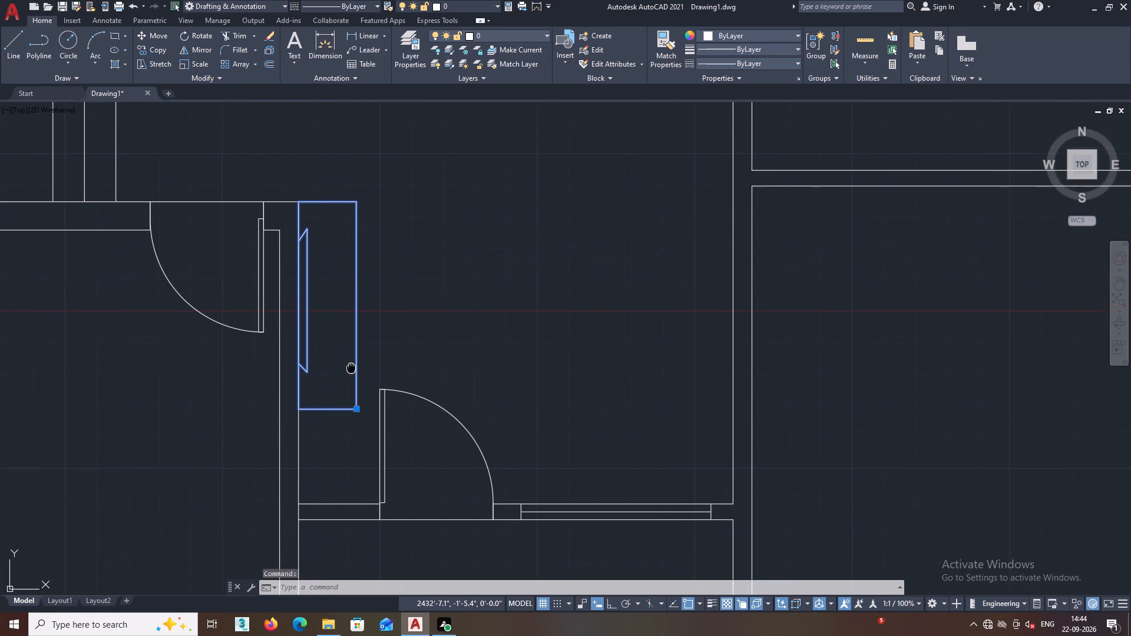
pyautogui.moveTo(349, 373); pyautogui.dragTo(332, 401, button='middle')
pyautogui.moveTo(320, 396); pyautogui.dragTo(318, 399, button='middle')
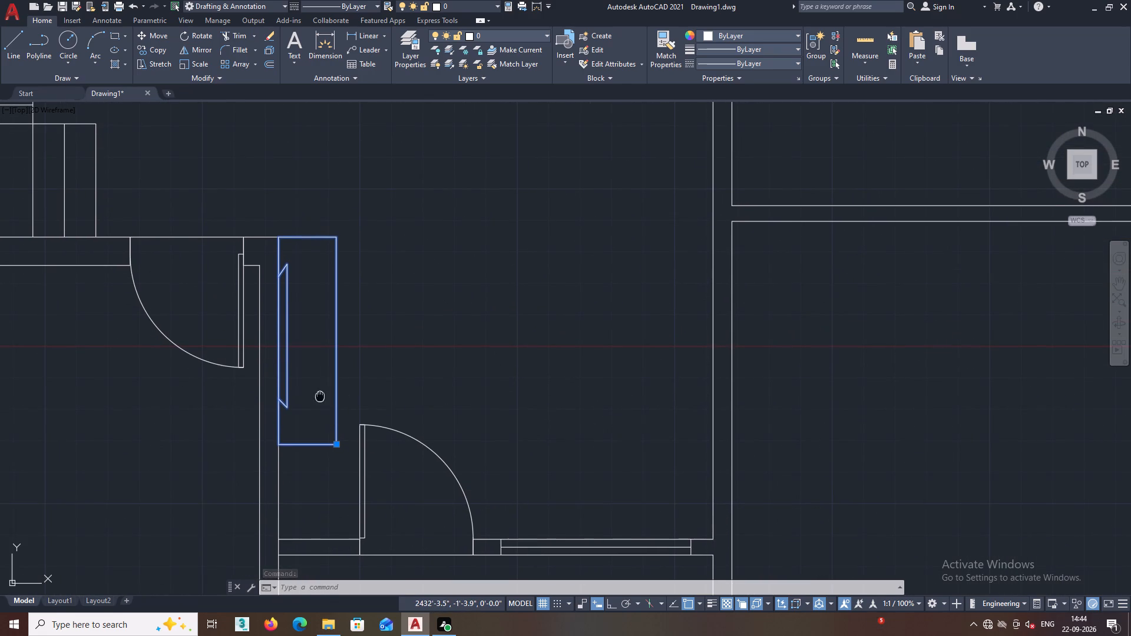
pyautogui.moveTo(318, 399); pyautogui.dragTo(288, 424, button='middle')
pyautogui.moveTo(320, 402); pyautogui.dragTo(275, 439, button='middle')
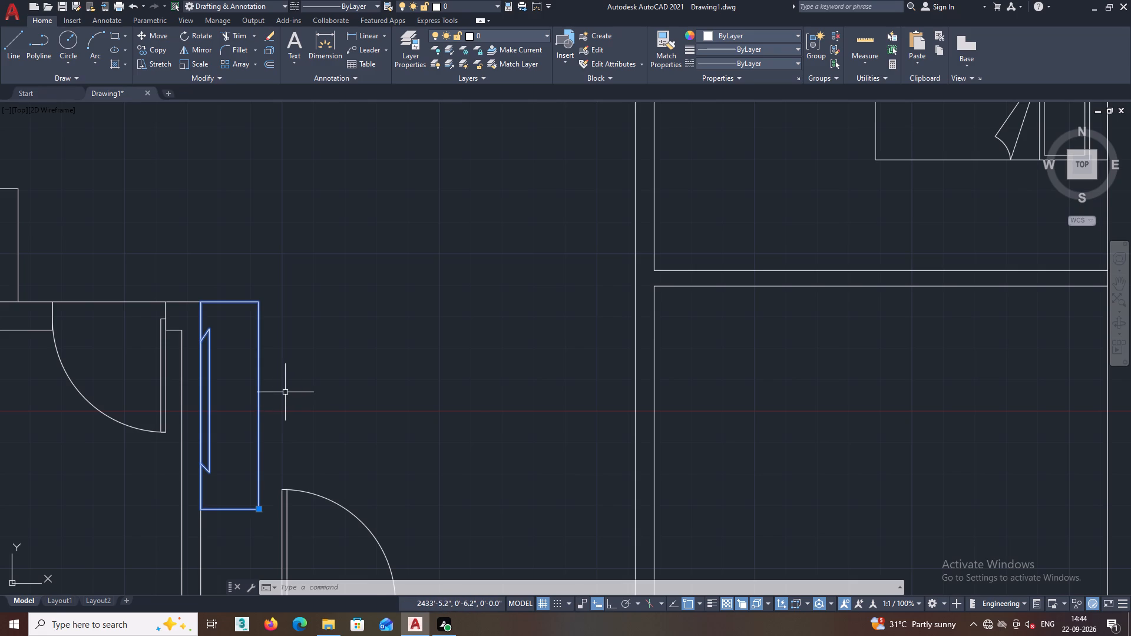
pyautogui.write('SC')
pyautogui.press('Return')
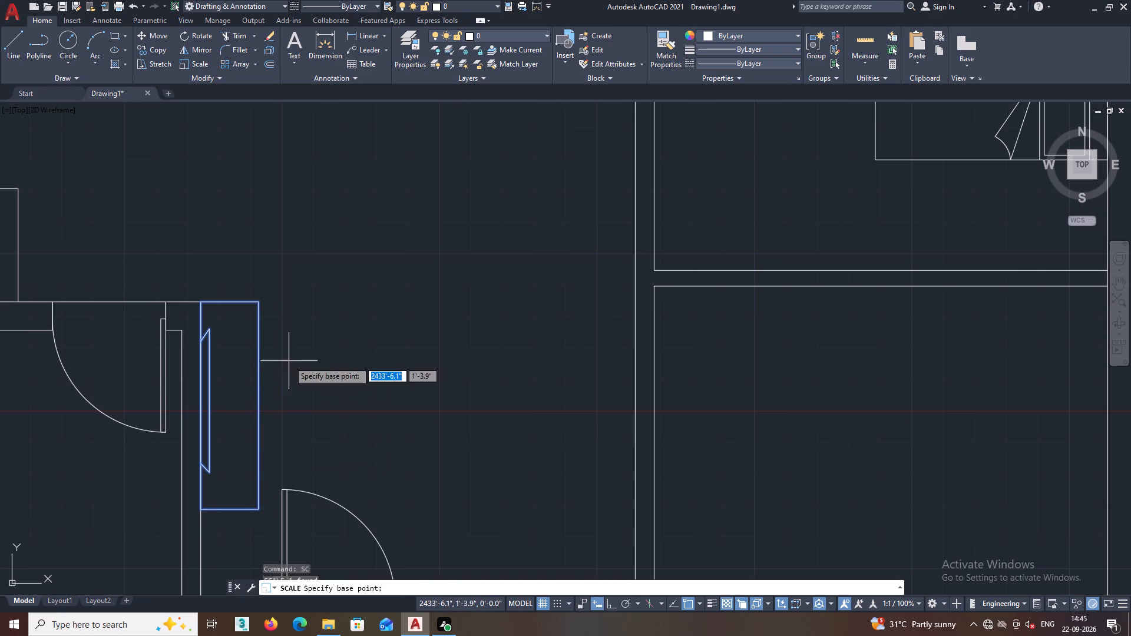
pyautogui.click(201, 511)
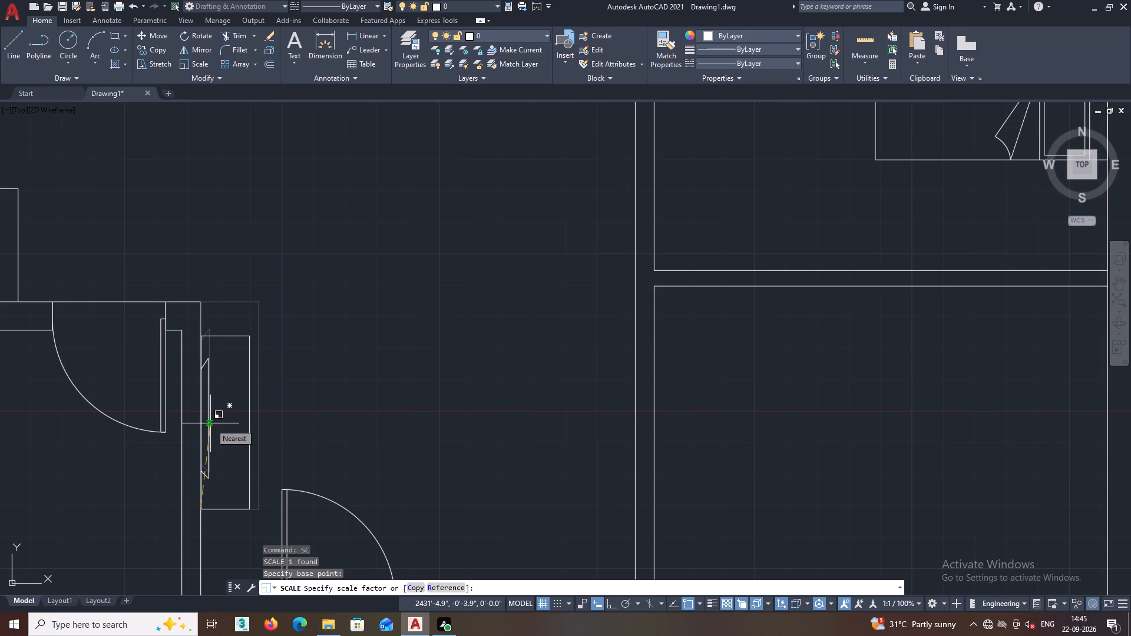
pyautogui.doubleClick(210, 423)
pyautogui.moveTo(230, 404); pyautogui.dragTo(262, 351, button='middle')
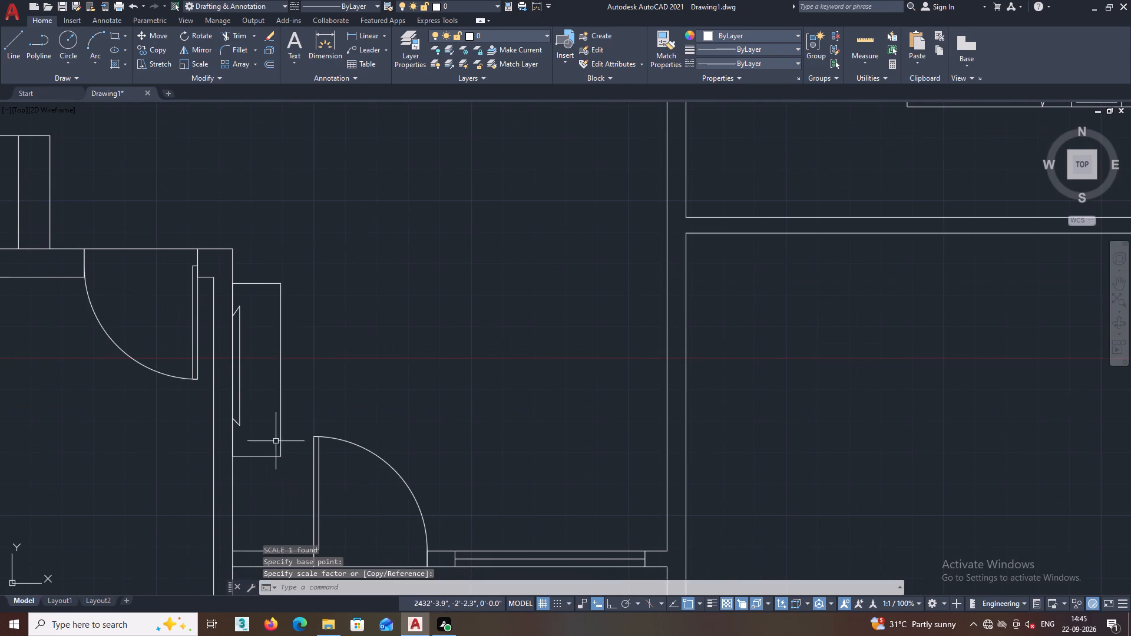
# Move the scaled block up along the wall so its upper-left corner meets the lower-left room's outer wall corner.
pyautogui.middleClick(292, 467)
pyautogui.click(287, 472)
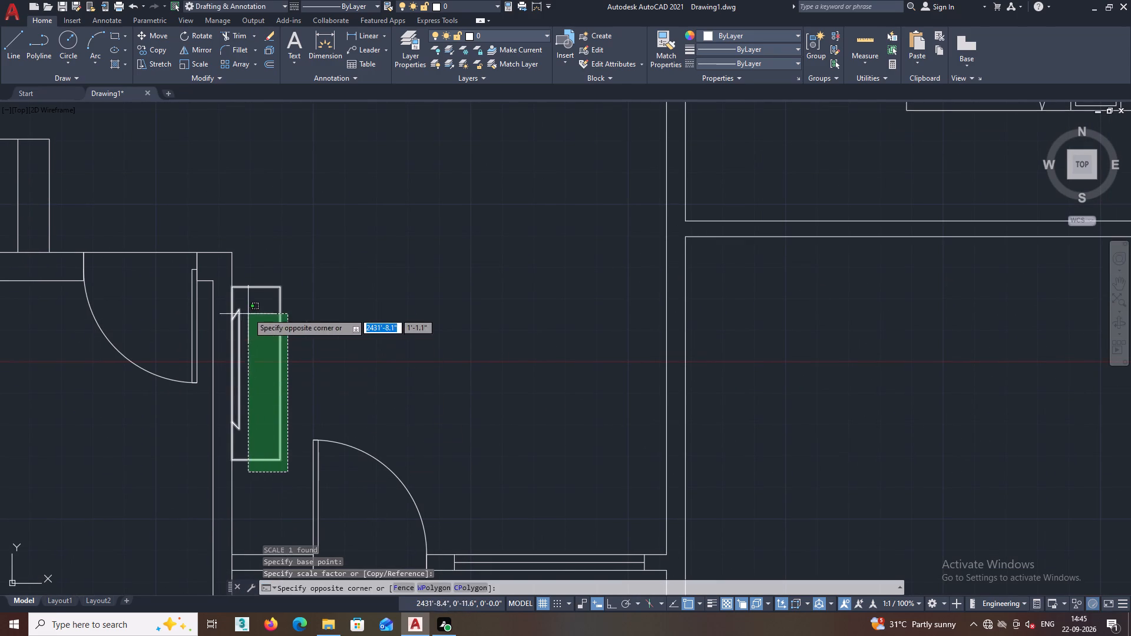
pyautogui.click(241, 277)
pyautogui.moveTo(261, 249); pyautogui.dragTo(257, 312, button='middle')
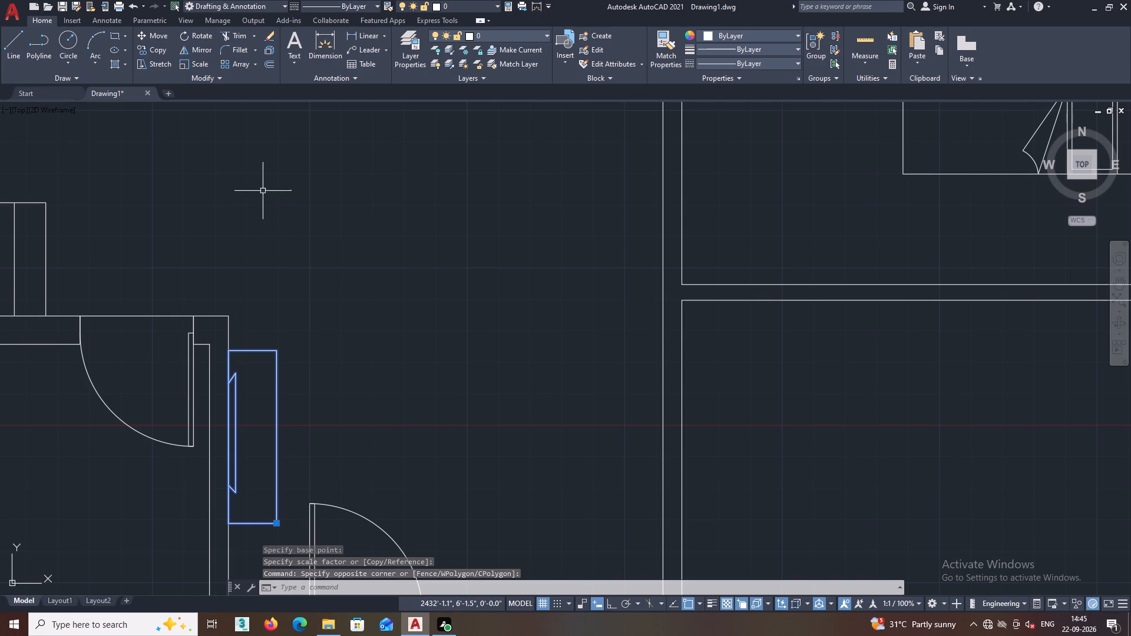
pyautogui.rightClick(269, 155)
pyautogui.click(306, 296)
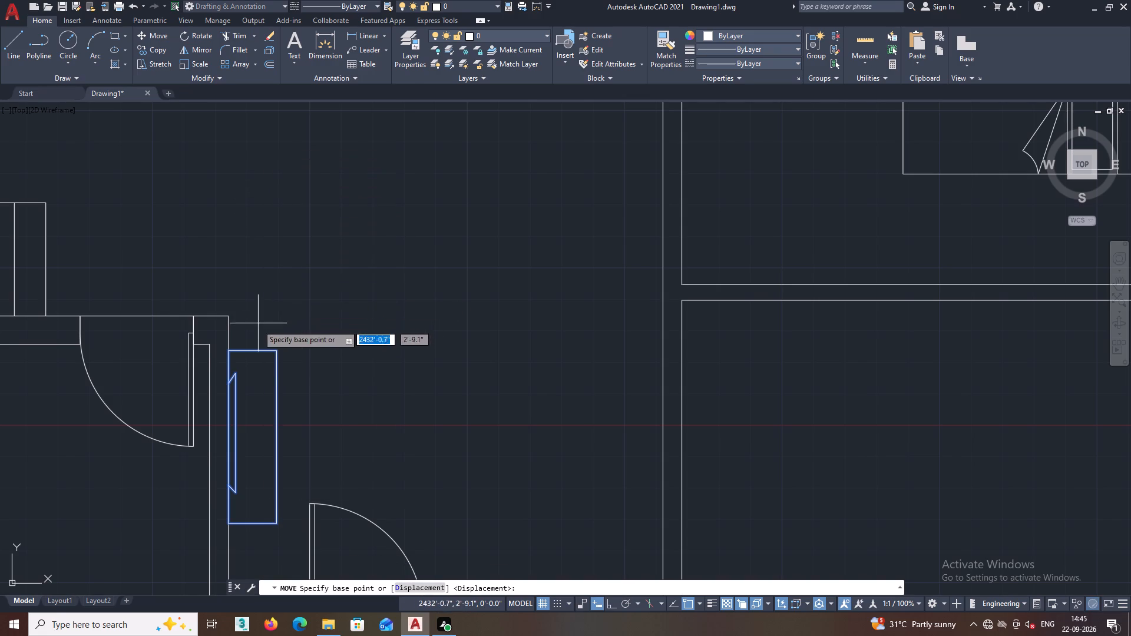
pyautogui.click(227, 350)
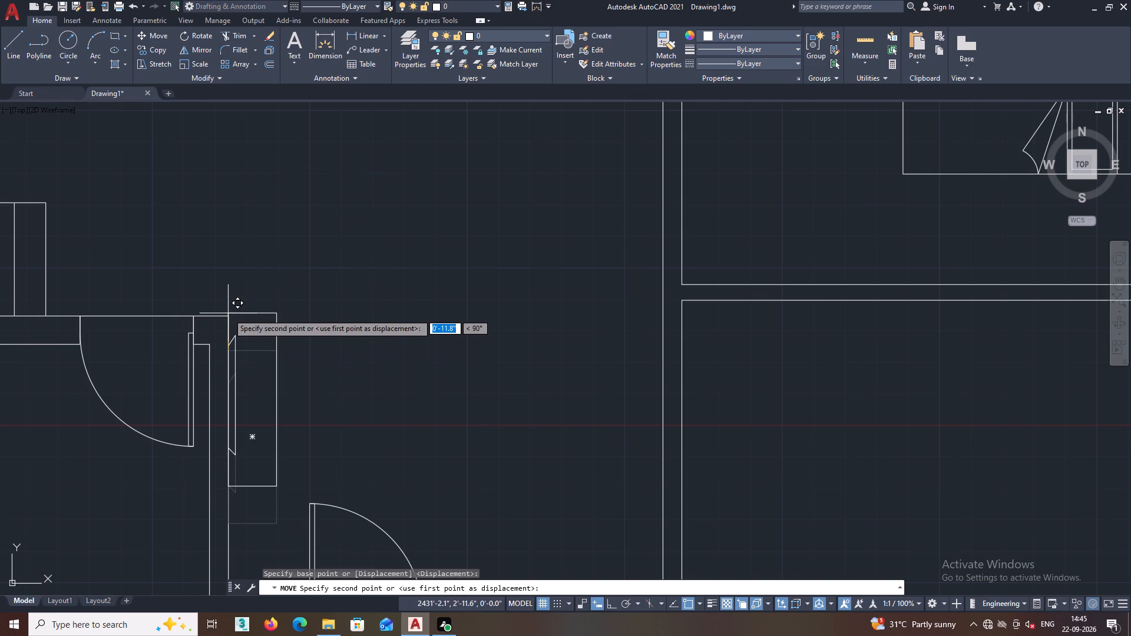
pyautogui.click(229, 316)
pyautogui.scroll(-2, 275, 344)
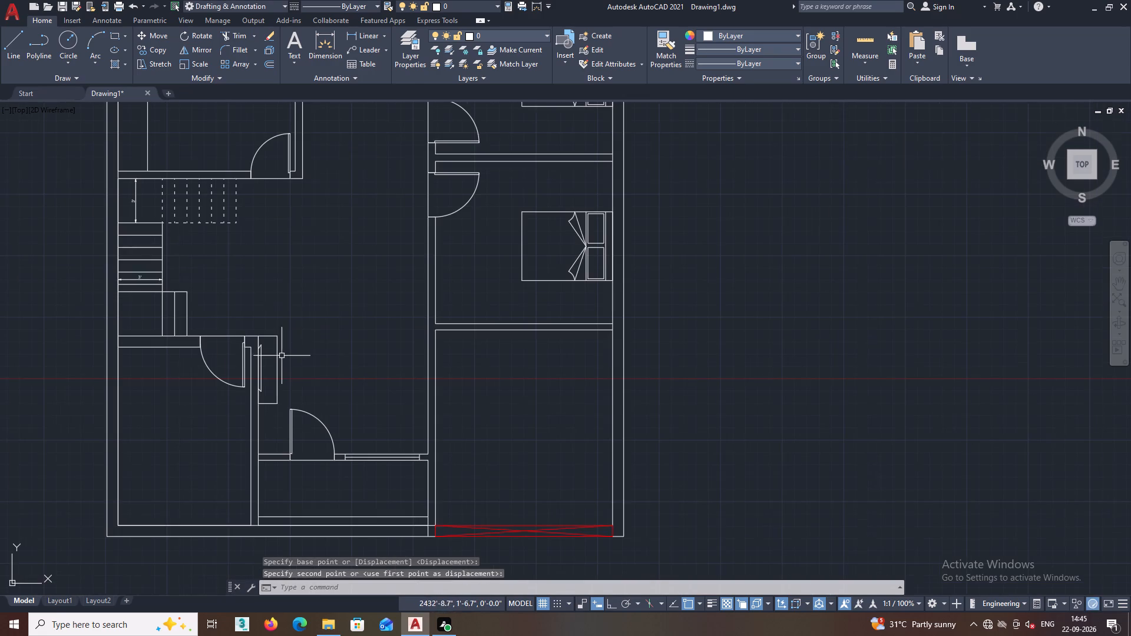
pyautogui.press('Escape')
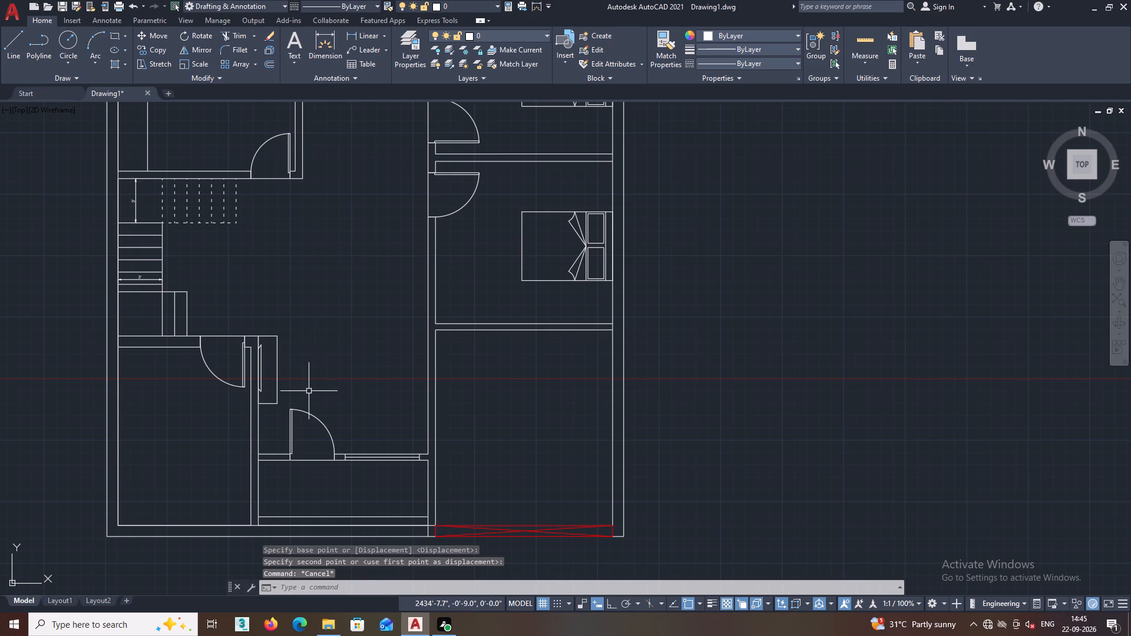
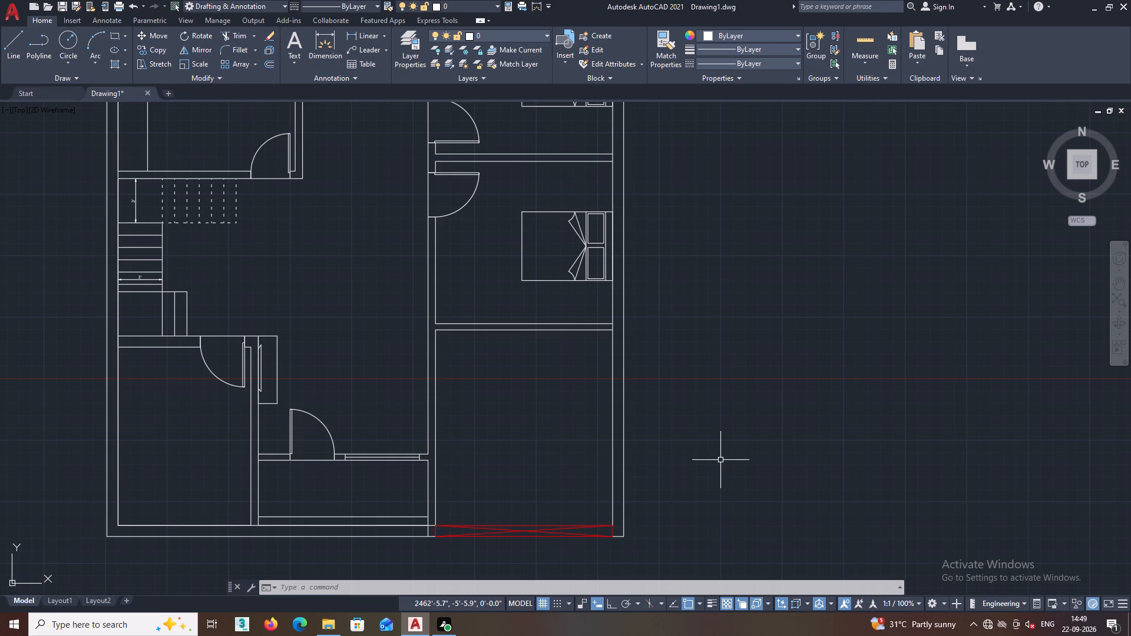
# Examine the whole floor plan, checking the rooms, furniture blocks and outer walls from the front entrance to the rear.
pyautogui.moveTo(524, 603); pyautogui.dragTo(477, 577, button='middle')
pyautogui.moveTo(521, 525); pyautogui.dragTo(468, 496, button='middle')
pyautogui.scroll(-1, 467, 455)
pyautogui.moveTo(469, 455); pyautogui.dragTo(447, 448, button='middle')
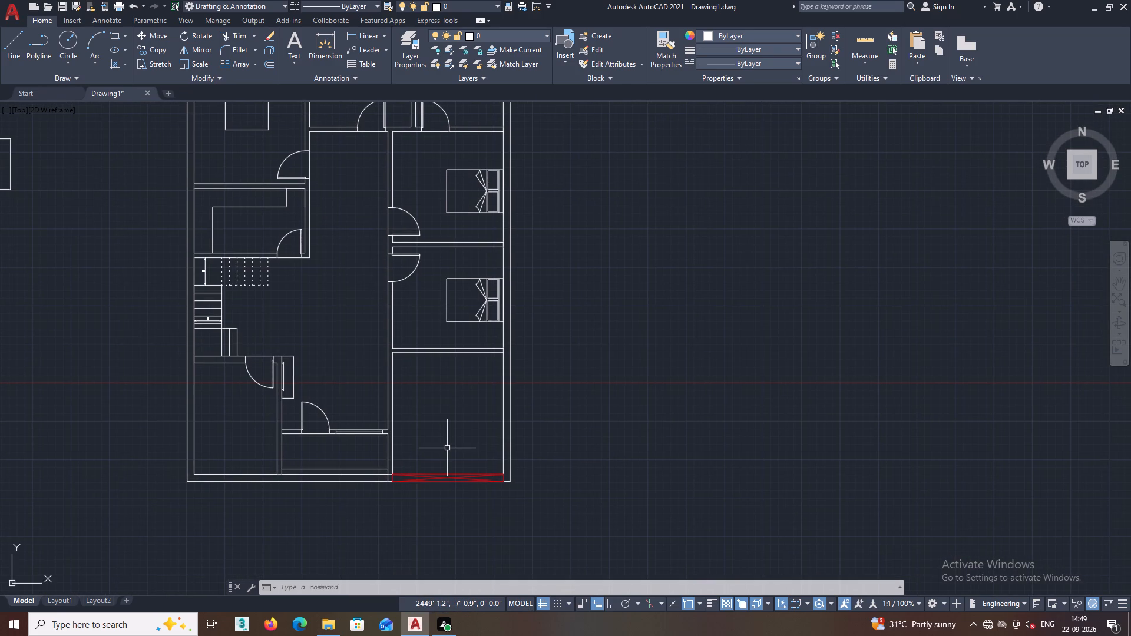
pyautogui.middleClick(439, 440)
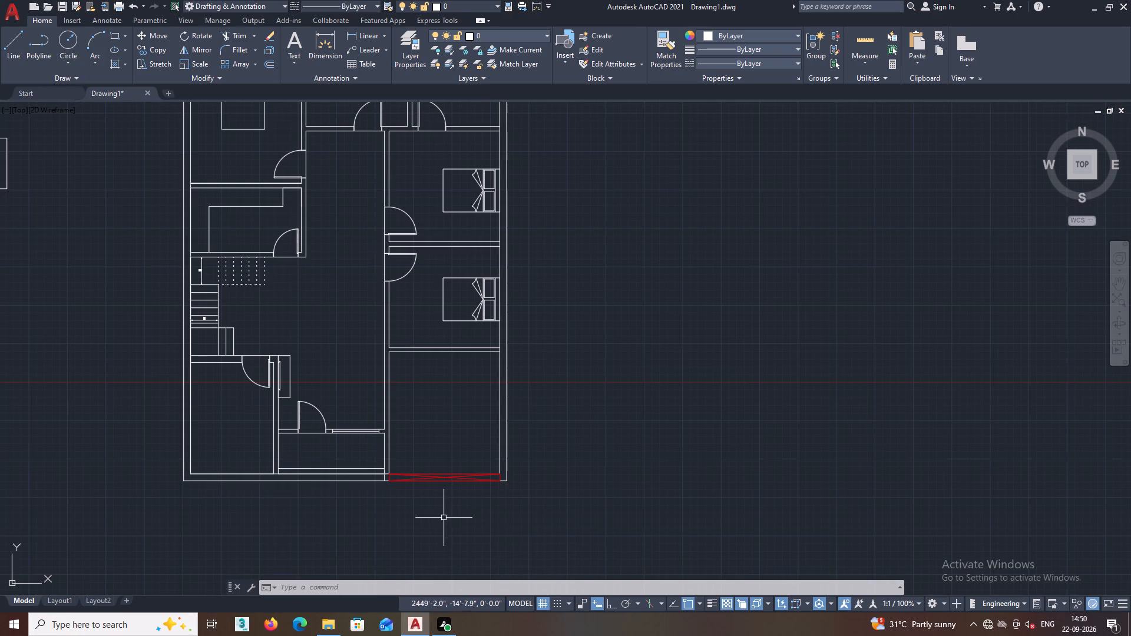
pyautogui.moveTo(440, 514); pyautogui.dragTo(440, 524, button='middle')
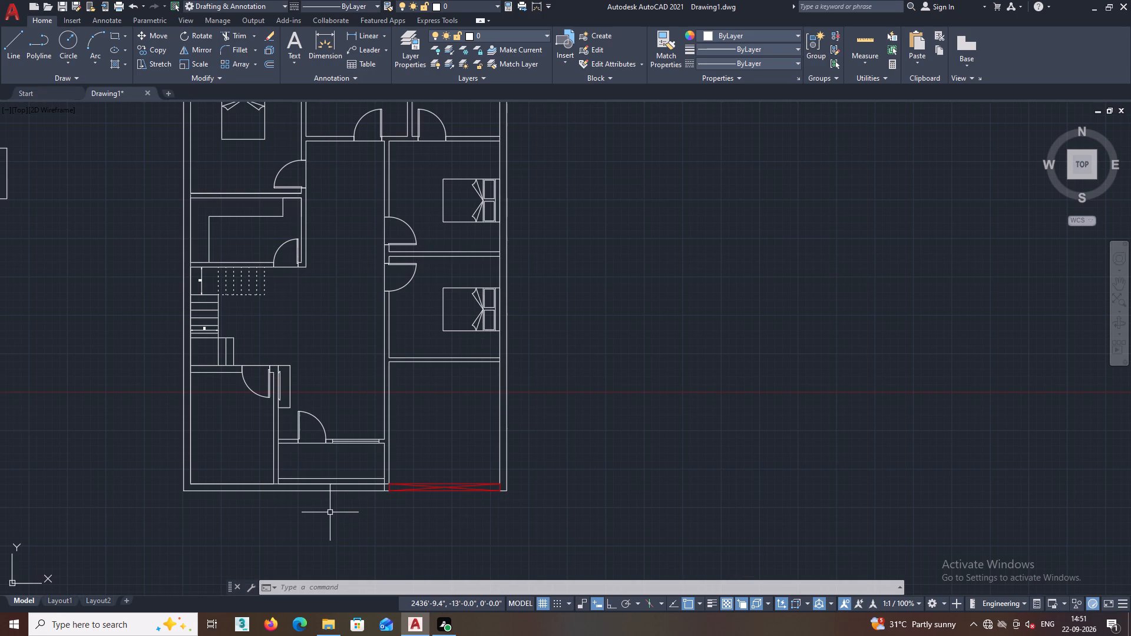
pyautogui.moveTo(501, 524); pyautogui.dragTo(446, 529, button='middle')
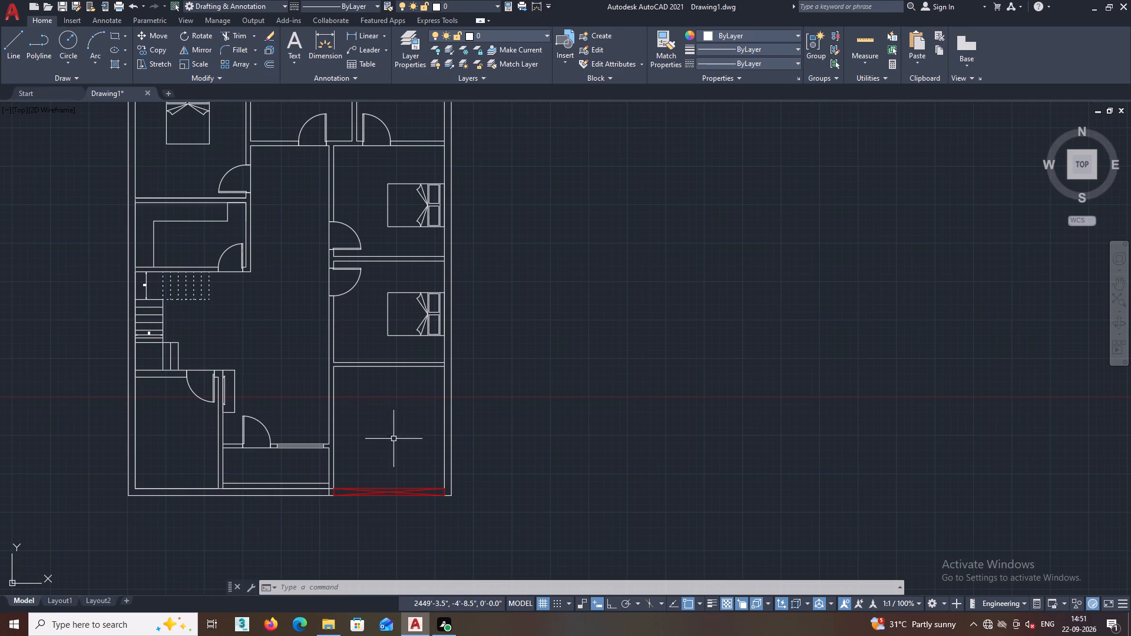
pyautogui.moveTo(319, 429); pyautogui.dragTo(443, 564, button='middle')
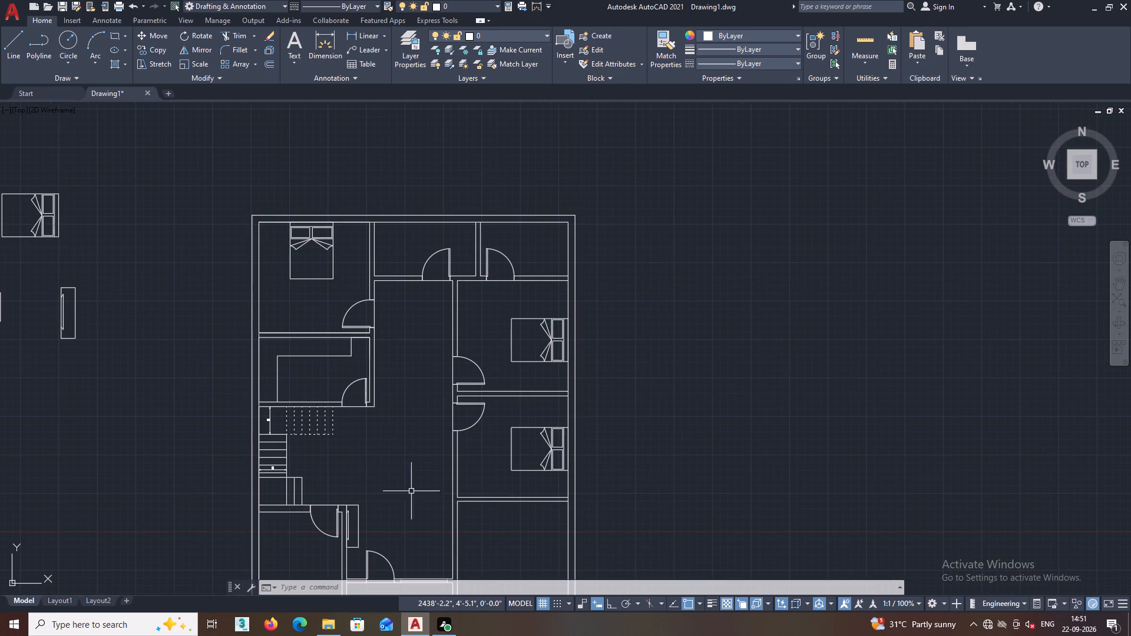
pyautogui.moveTo(405, 247); pyautogui.dragTo(359, 289, button='middle')
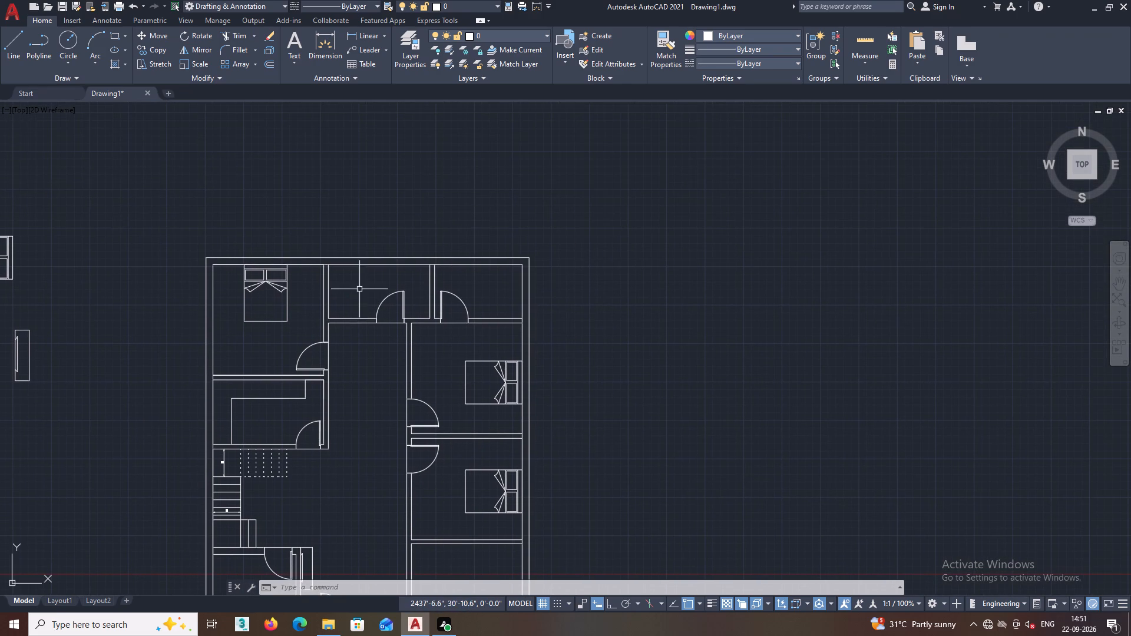
pyautogui.moveTo(350, 280); pyautogui.dragTo(330, 293, button='middle')
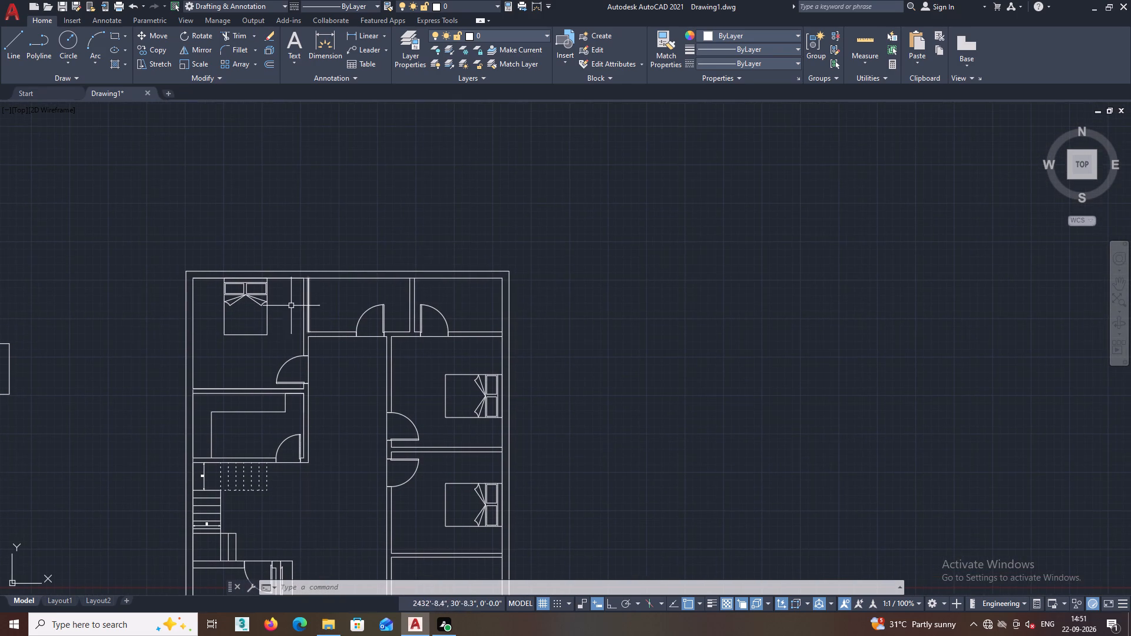
pyautogui.moveTo(292, 302); pyautogui.dragTo(288, 277, button='middle')
pyautogui.moveTo(316, 365); pyautogui.dragTo(318, 320, button='middle')
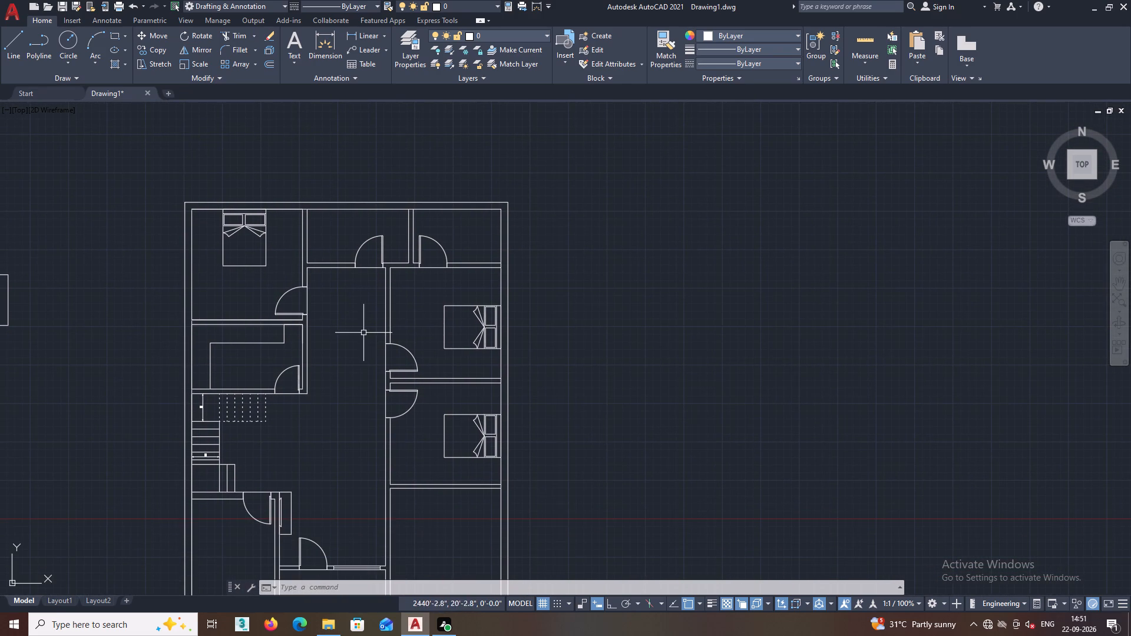
pyautogui.moveTo(220, 239); pyautogui.dragTo(189, 267, button='middle')
pyautogui.moveTo(315, 306); pyautogui.dragTo(211, 316, button='middle')
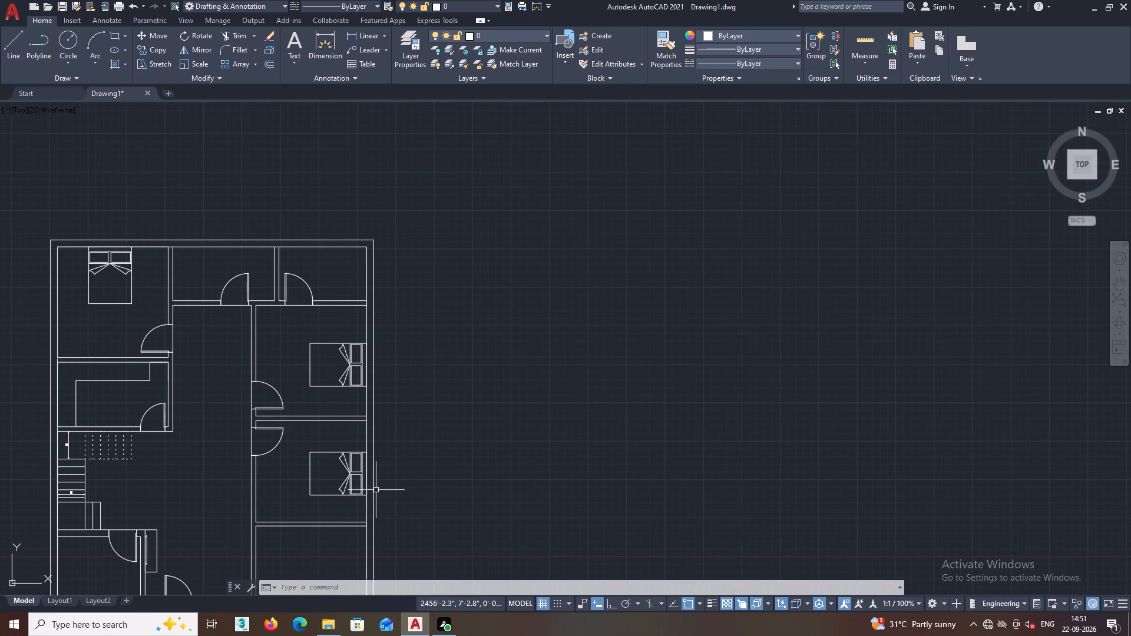
pyautogui.moveTo(375, 488); pyautogui.dragTo(373, 368, button='middle')
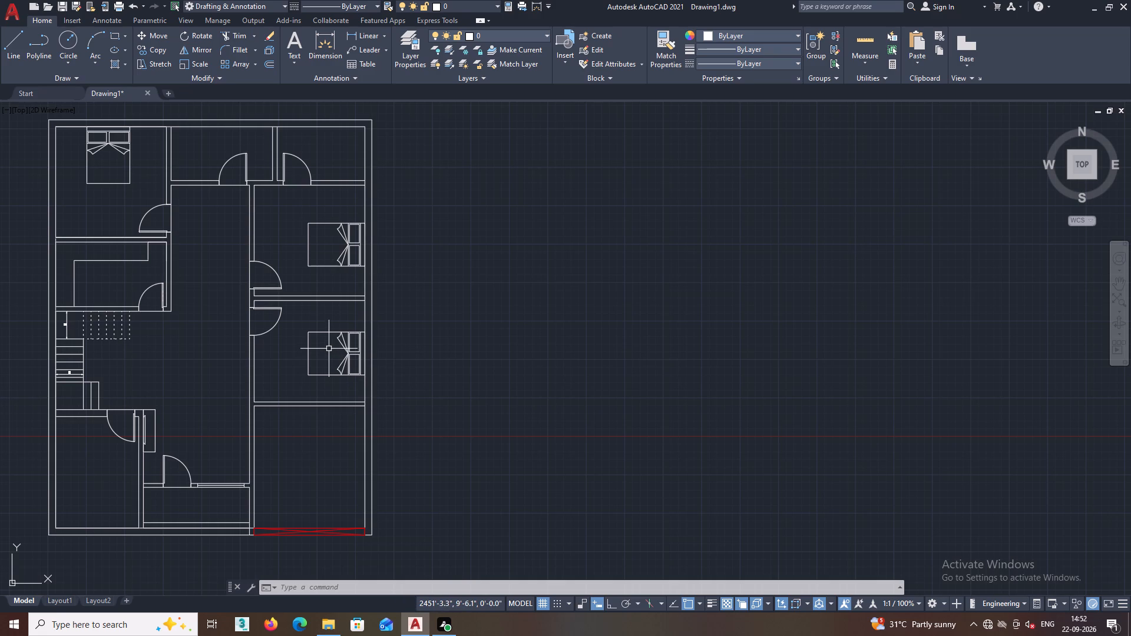
pyautogui.moveTo(204, 231); pyautogui.dragTo(257, 375, button='middle')
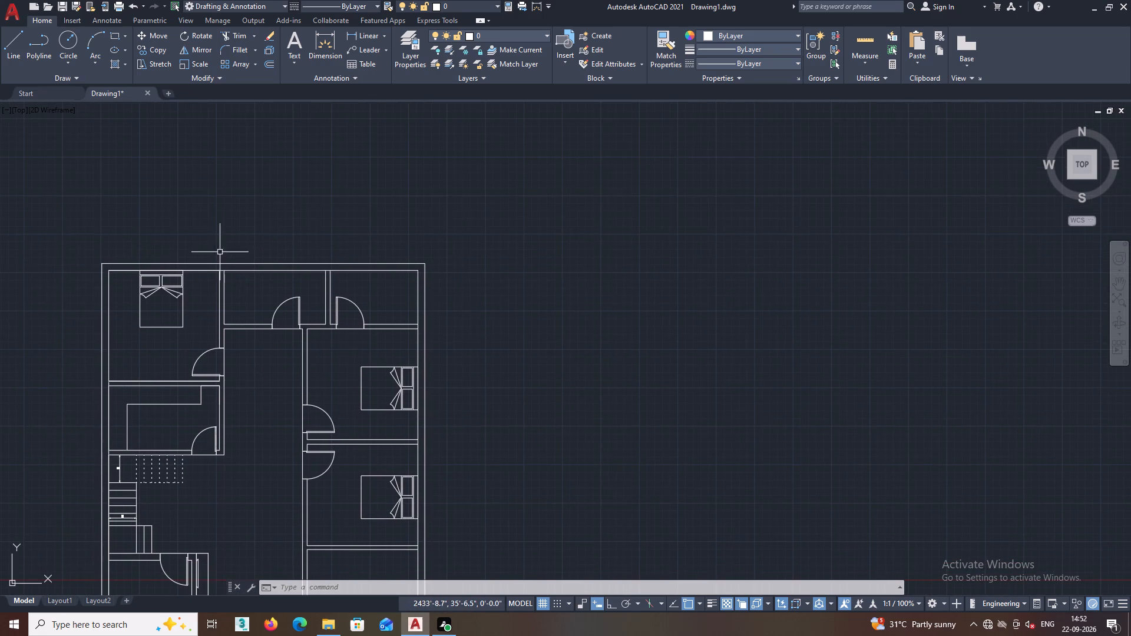
# Draw a straight line across the rear outer wall's thickness, near the left end of the small middle room, with Ortho on.
pyautogui.scroll(1, 219, 250)
pyautogui.click(13, 41)
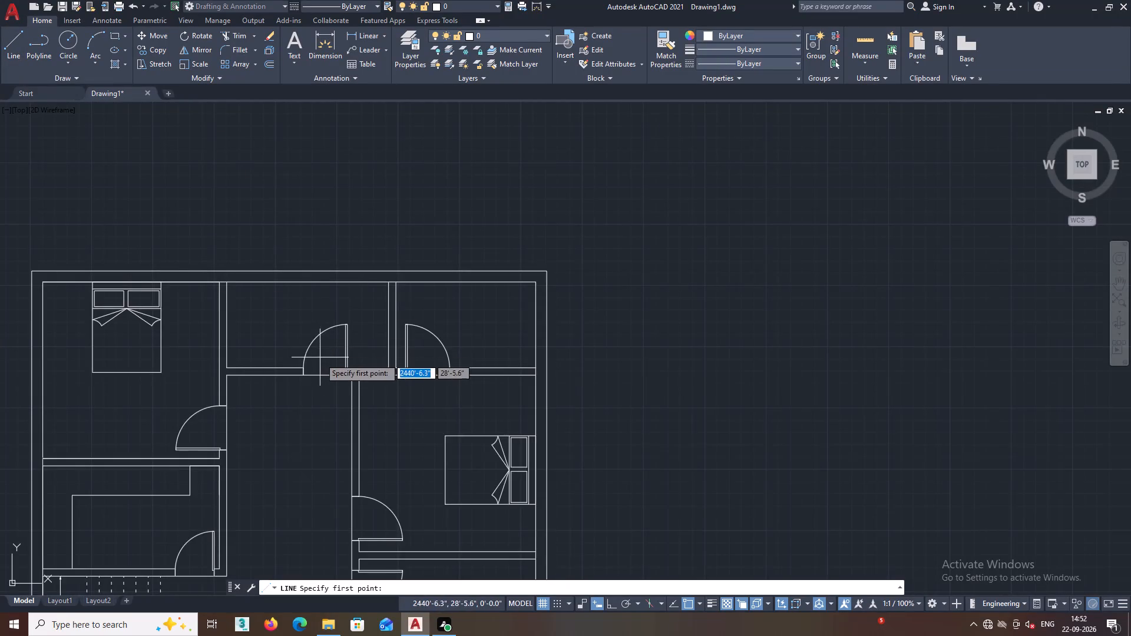
pyautogui.scroll(2, 243, 271)
pyautogui.moveTo(244, 322); pyautogui.dragTo(260, 370, button='middle')
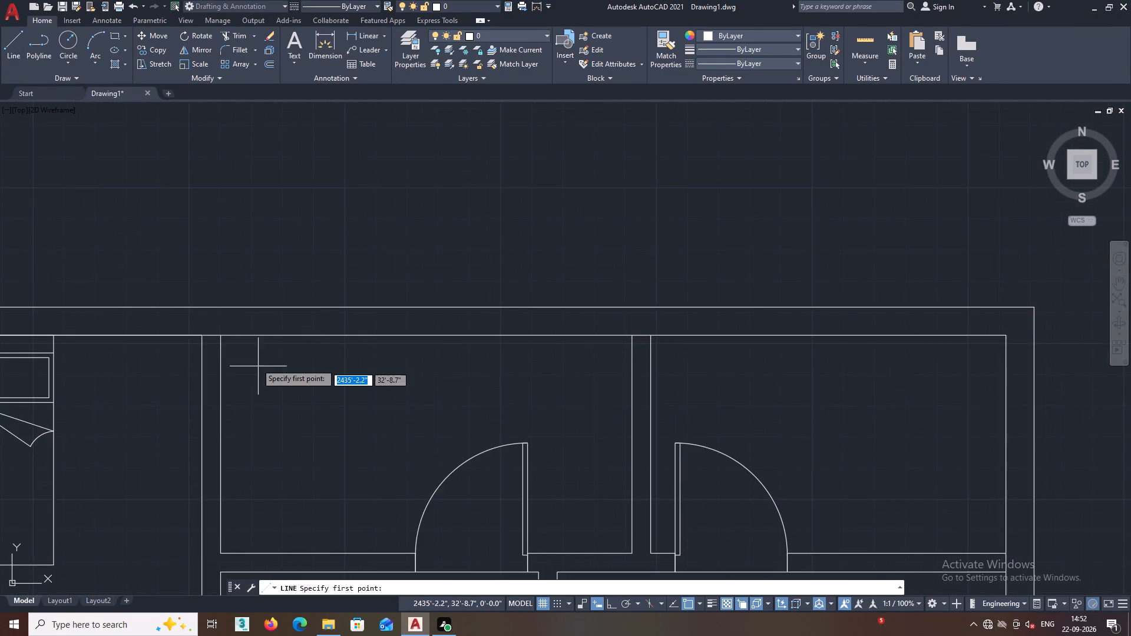
pyautogui.scroll(1, 250, 350)
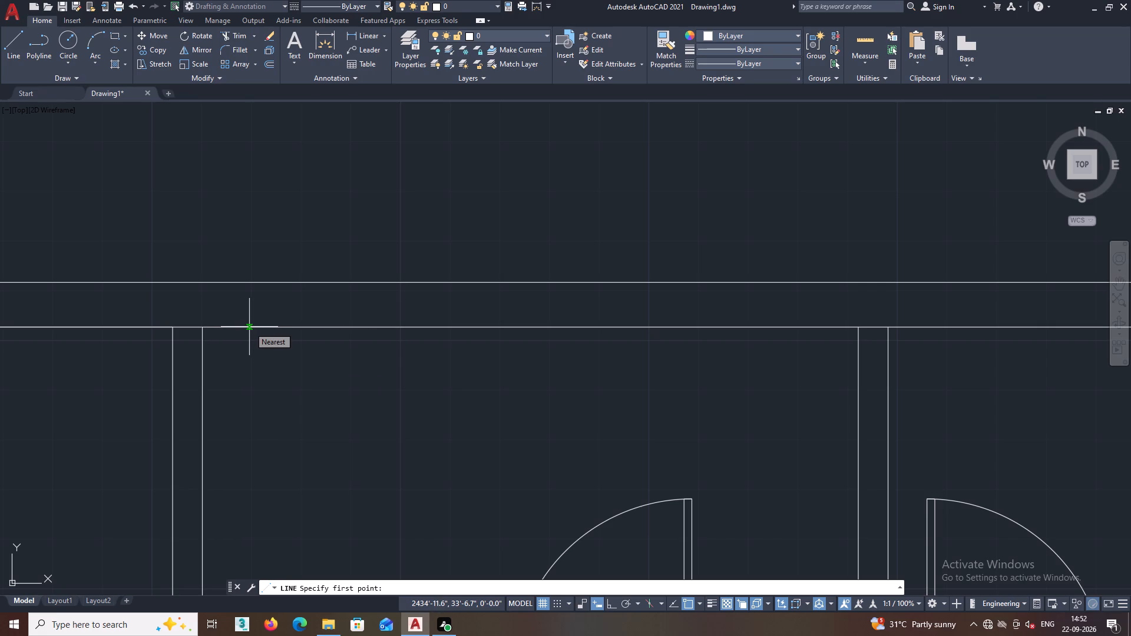
pyautogui.click(249, 327)
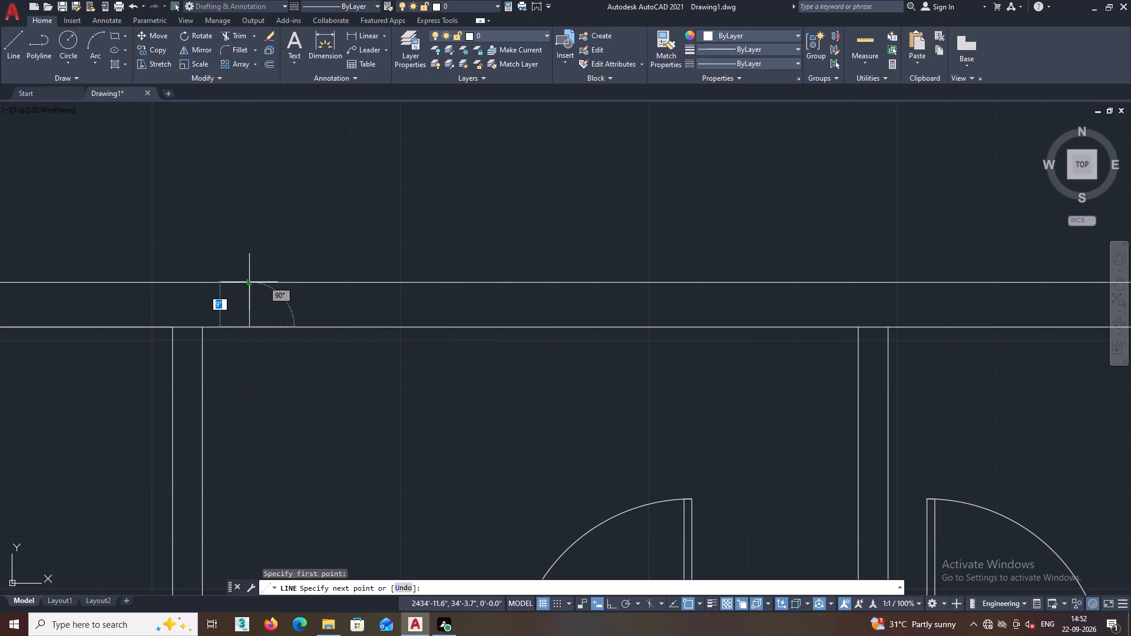
pyautogui.press('F8')
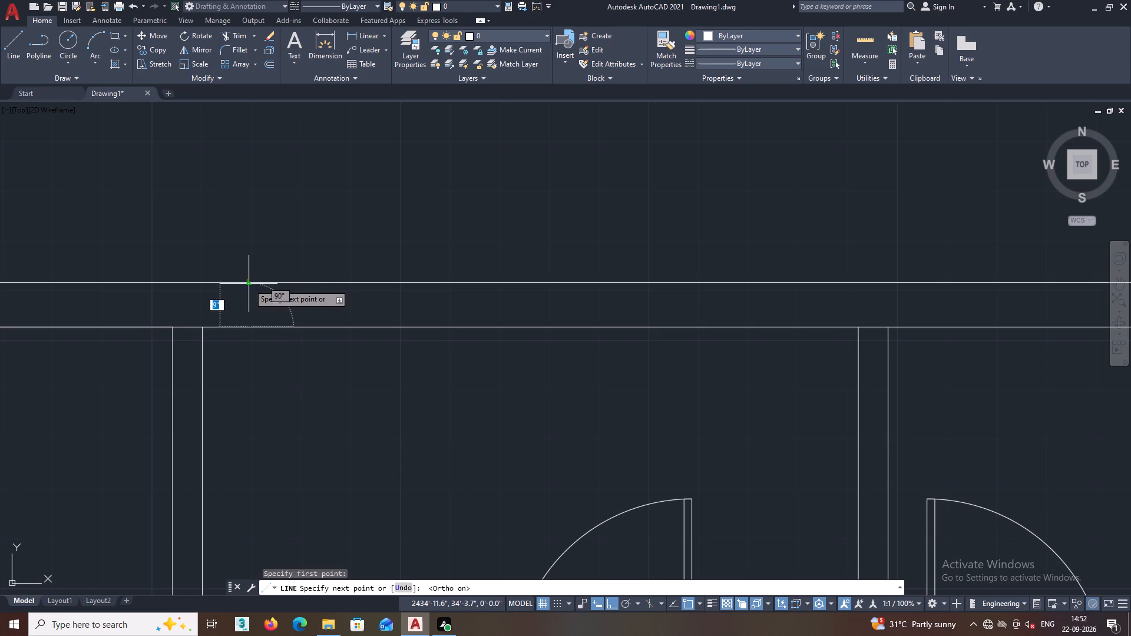
pyautogui.click(250, 284)
pyautogui.rightClick(250, 284)
pyautogui.press('Escape')
pyautogui.press('Escape')
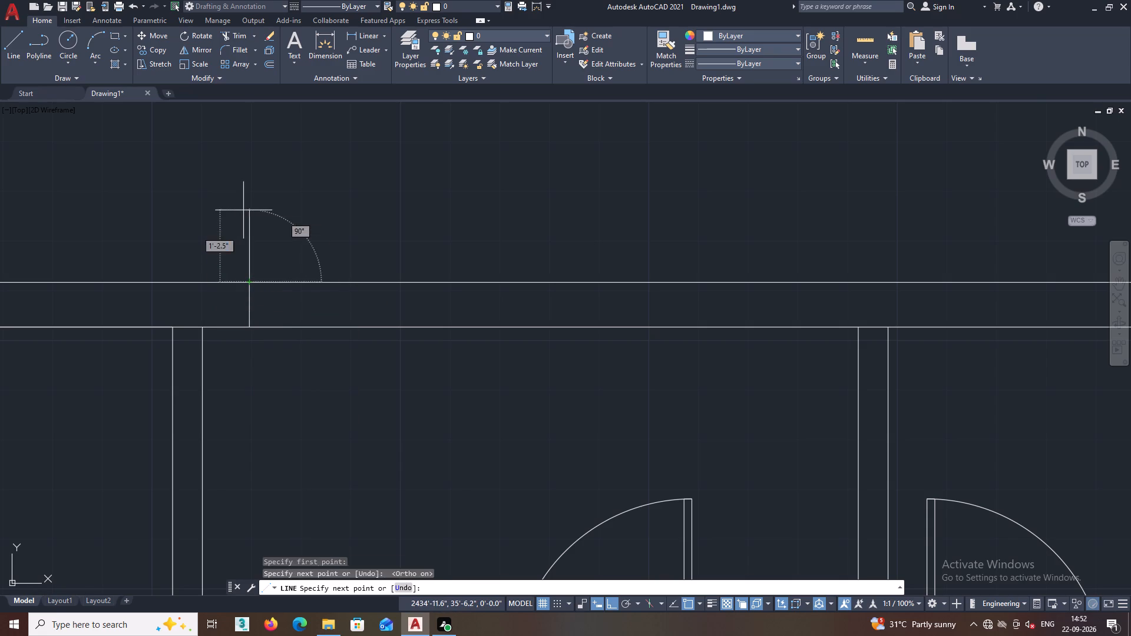
# Offset the short cross-wall line 2' to the right to form the opening's other side.
pyautogui.click(269, 62)
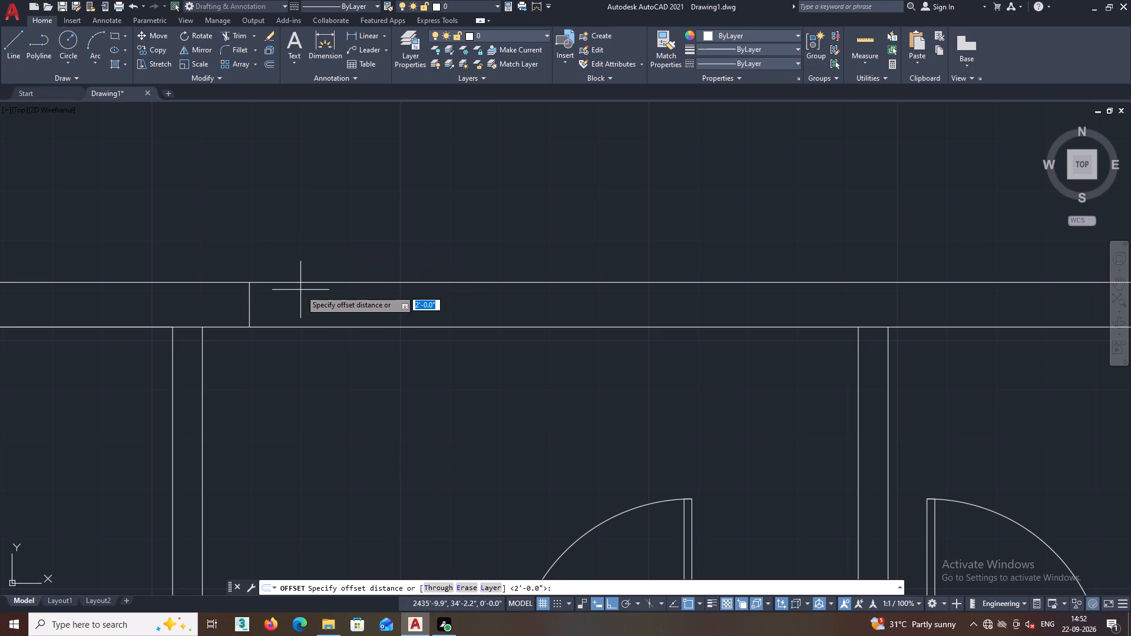
pyautogui.moveTo(294, 291); pyautogui.dragTo(260, 297, button='middle')
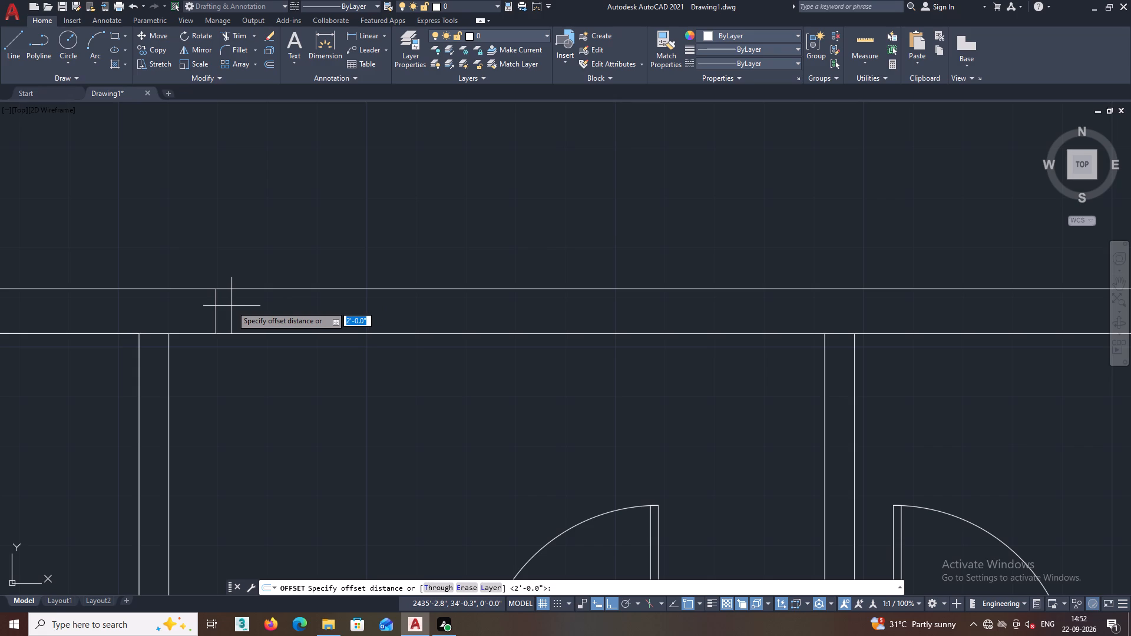
pyautogui.press('2')
pyautogui.press("'")
pyautogui.press('Return')
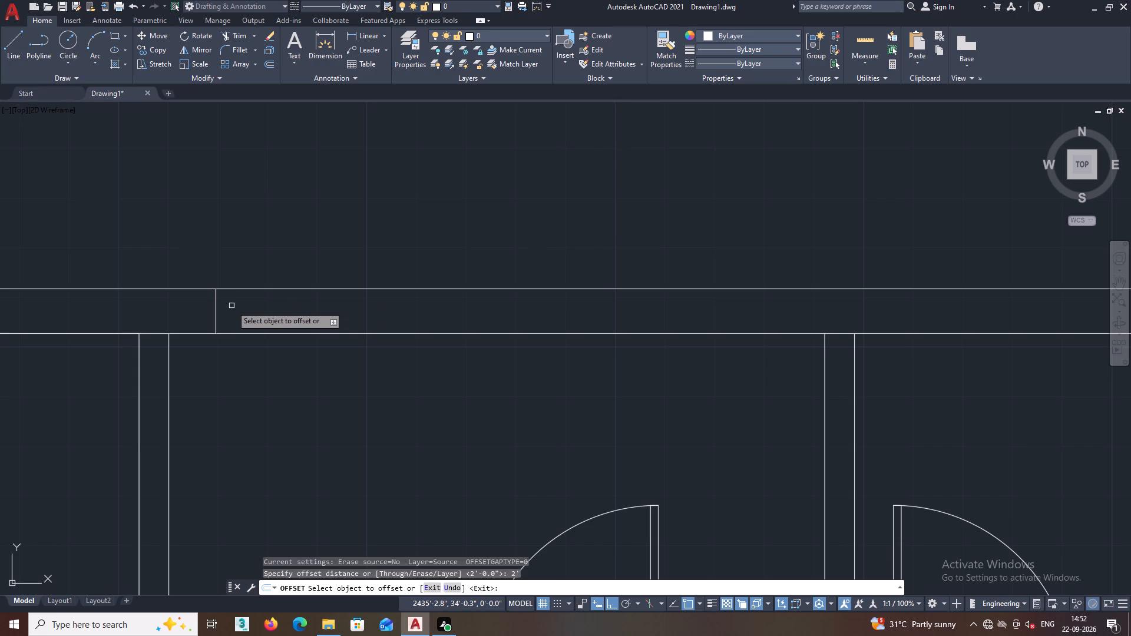
pyautogui.click(216, 306)
pyautogui.click(310, 294)
pyautogui.moveTo(305, 287); pyautogui.dragTo(254, 298, button='middle')
# Draw a horizontal line midway through the wall thickness, joining the two sides of the 2' opening.
pyautogui.click(14, 35)
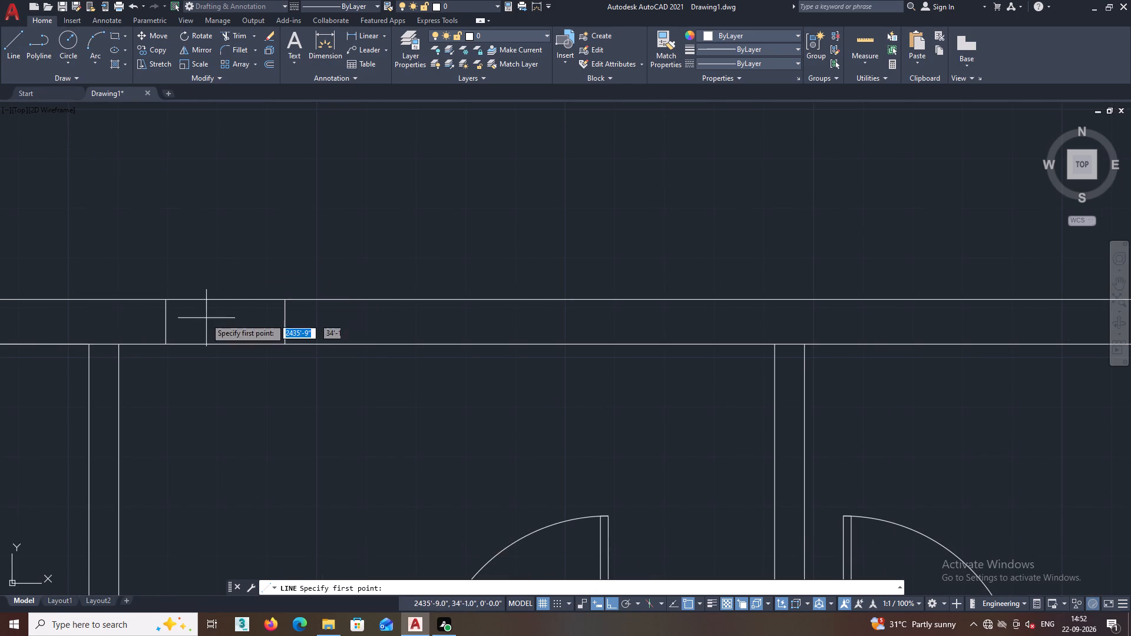
pyautogui.scroll(1, 204, 318)
pyautogui.click(141, 323)
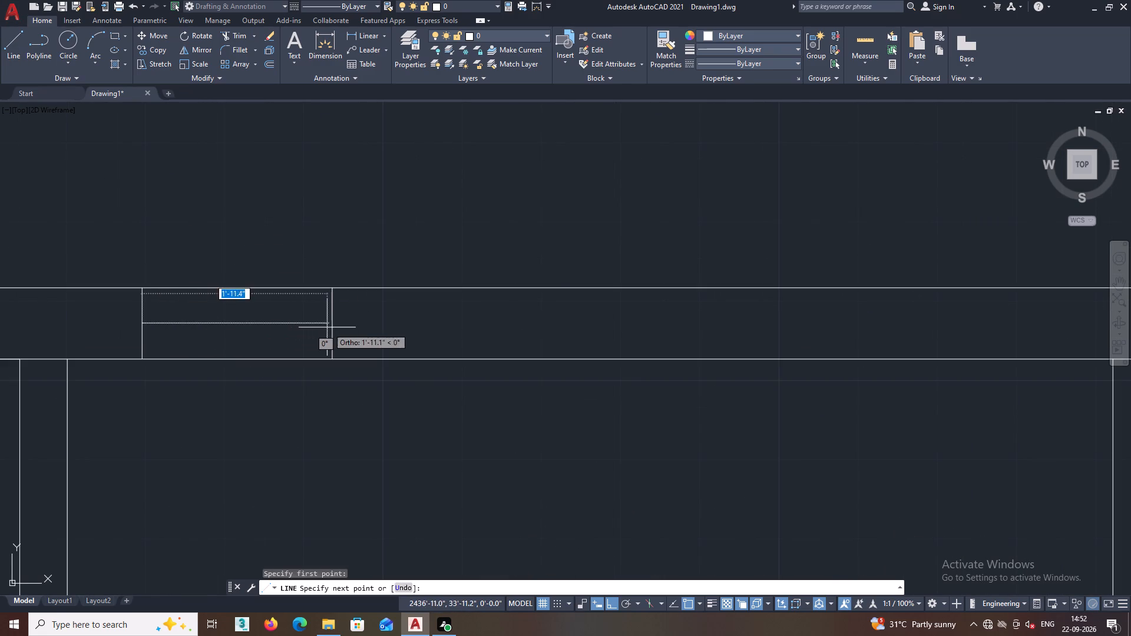
pyautogui.click(331, 322)
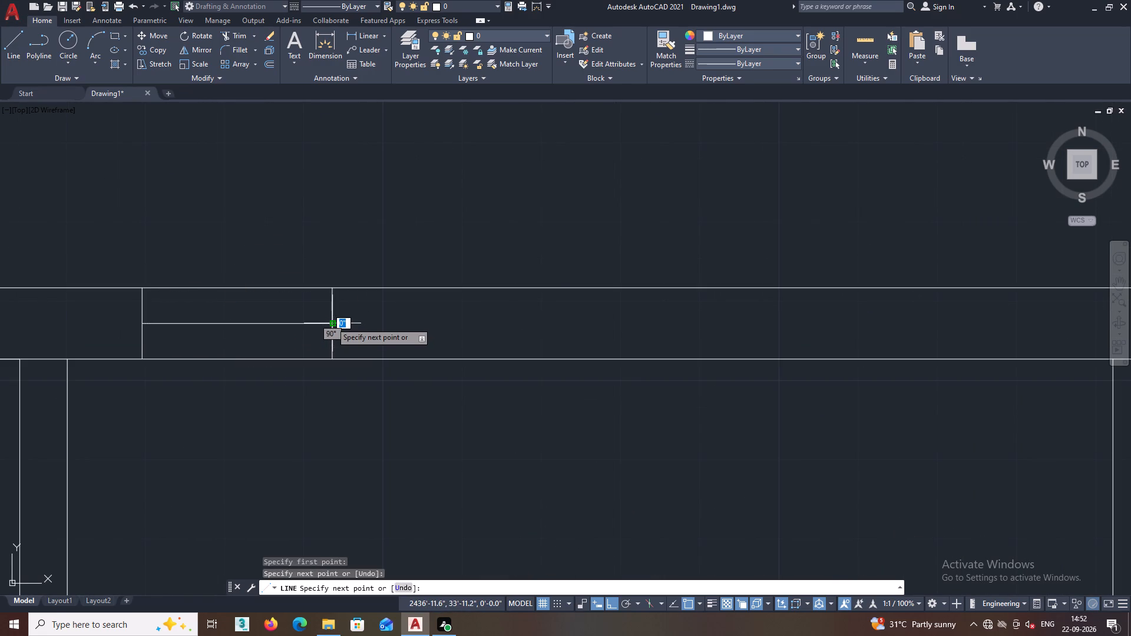
pyautogui.press('Escape')
pyautogui.moveTo(378, 328); pyautogui.dragTo(350, 333, button='middle')
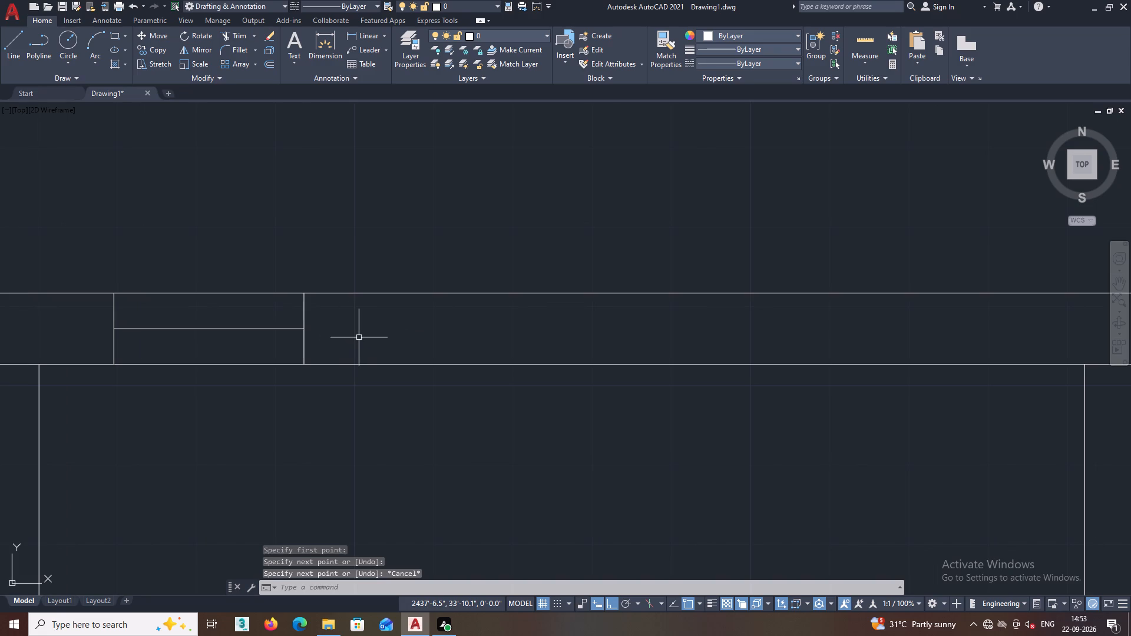
# Examine the window opening in the rear wall together with the adjoining rooms, hall and bedrooms.
pyautogui.moveTo(359, 337); pyautogui.dragTo(301, 281, button='middle')
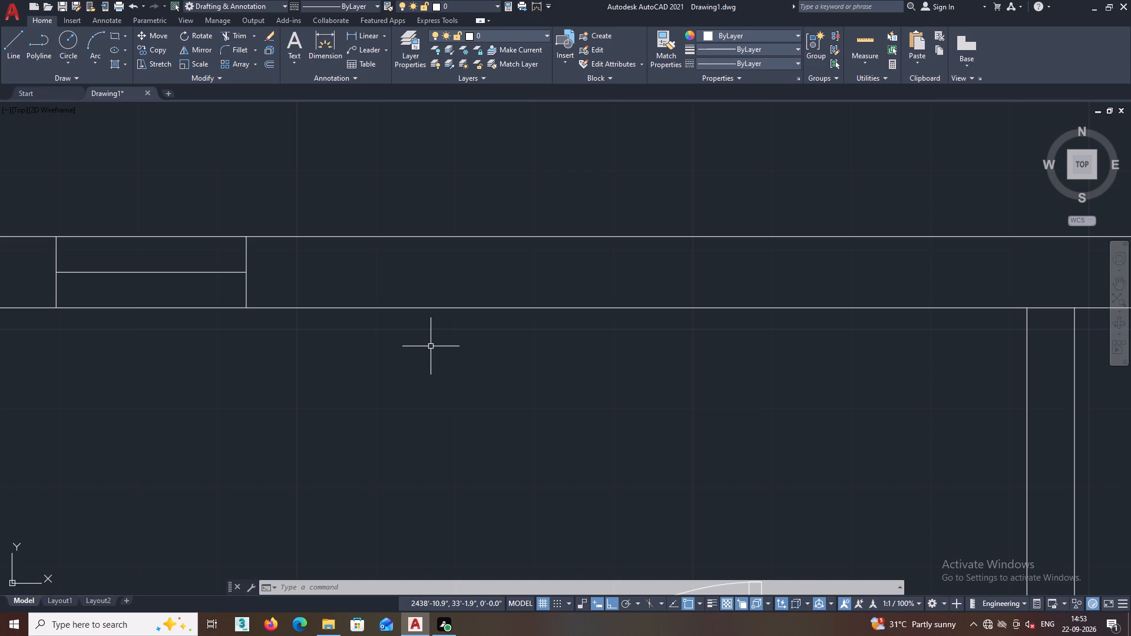
pyautogui.scroll(-1, 572, 263)
pyautogui.scroll(-2, 440, 309)
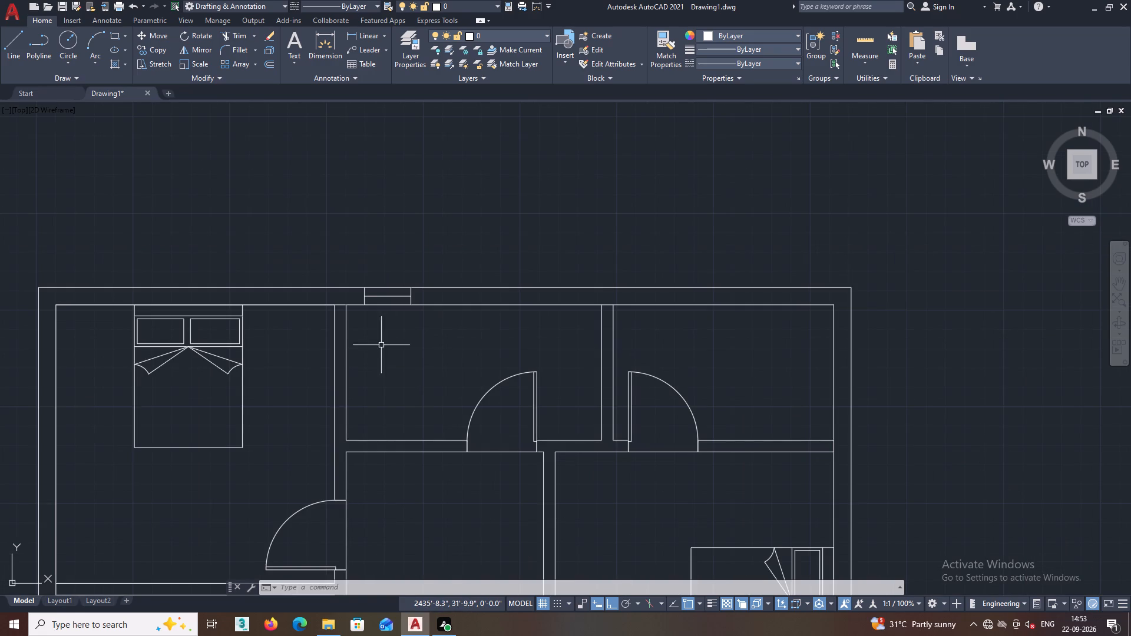
pyautogui.moveTo(381, 345); pyautogui.dragTo(432, 334, button='middle')
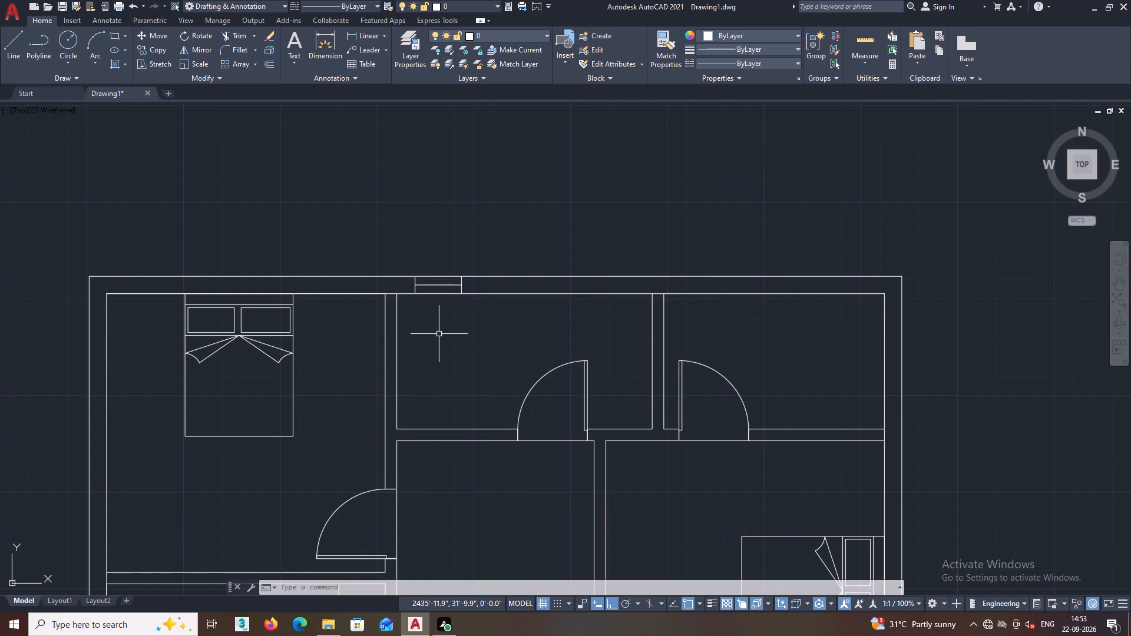
pyautogui.moveTo(434, 327); pyautogui.dragTo(426, 327, button='middle')
pyautogui.scroll(-1, 434, 327)
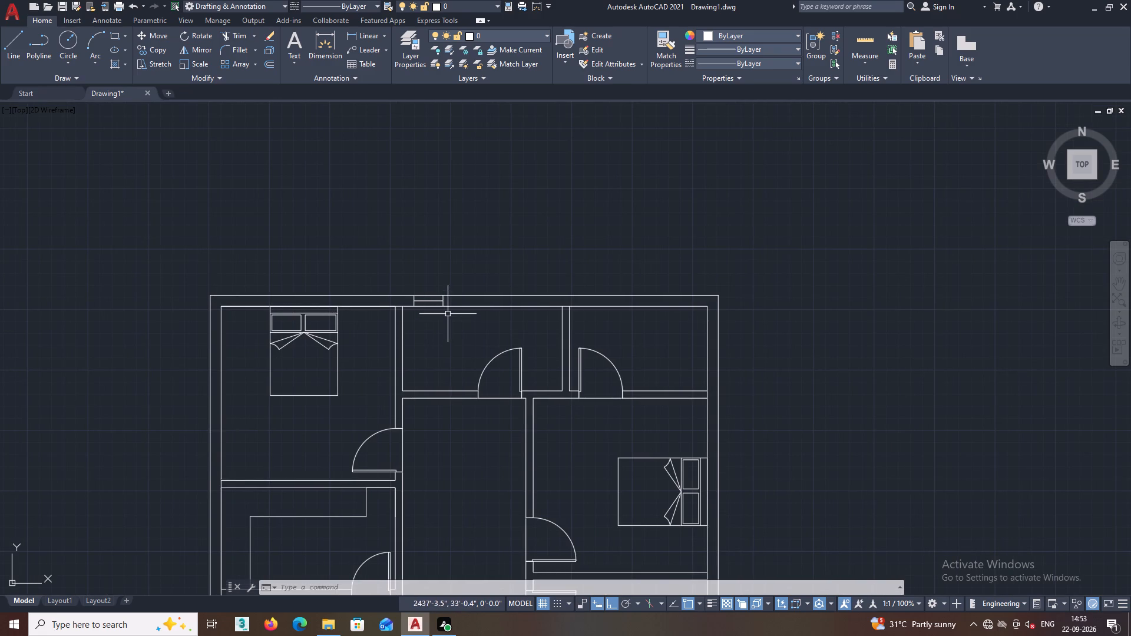
pyautogui.moveTo(396, 317); pyautogui.dragTo(365, 319, button='middle')
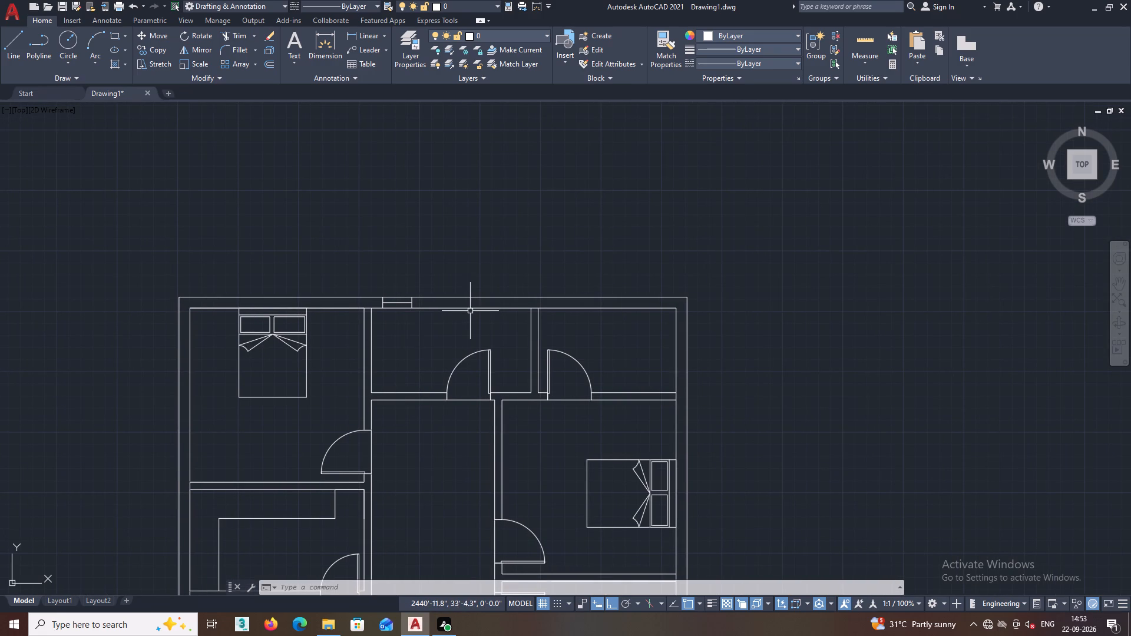
pyautogui.moveTo(467, 304); pyautogui.dragTo(419, 271, button='middle')
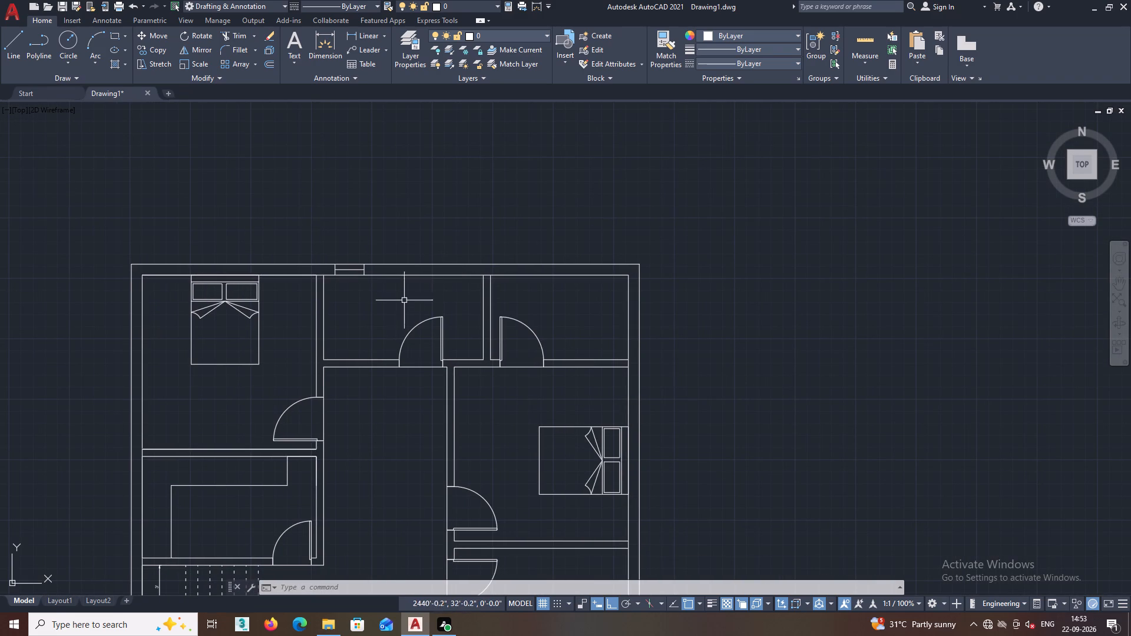
pyautogui.moveTo(378, 371); pyautogui.dragTo(379, 331, button='middle')
pyautogui.moveTo(366, 390); pyautogui.dragTo(374, 306, button='middle')
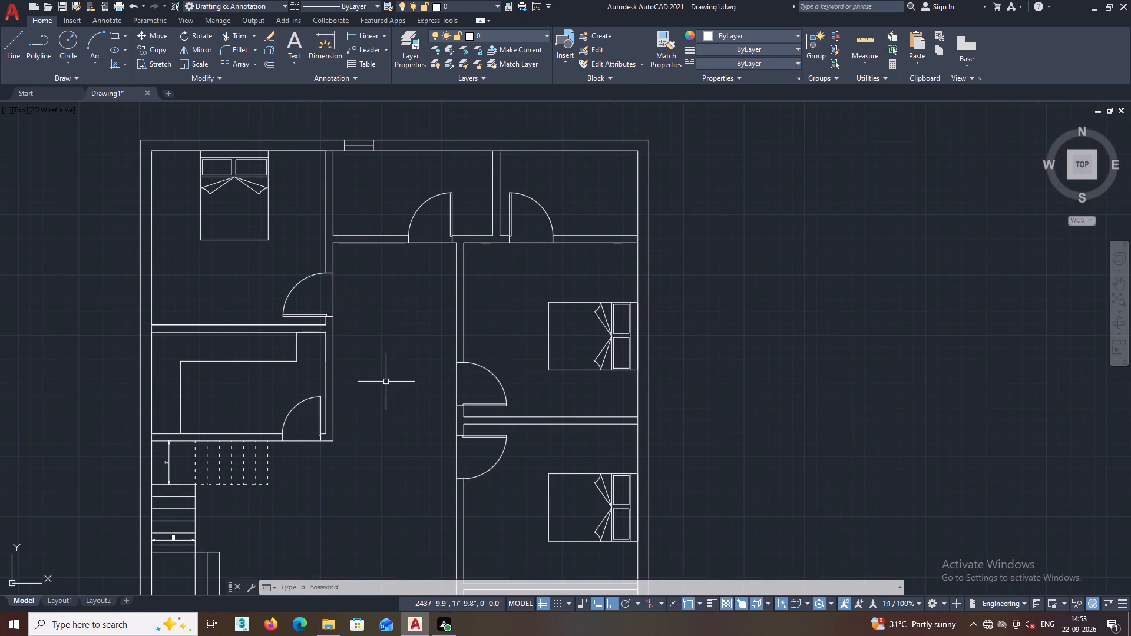
pyautogui.moveTo(389, 381); pyautogui.dragTo(414, 354, button='middle')
pyautogui.moveTo(406, 357); pyautogui.dragTo(416, 329, button='middle')
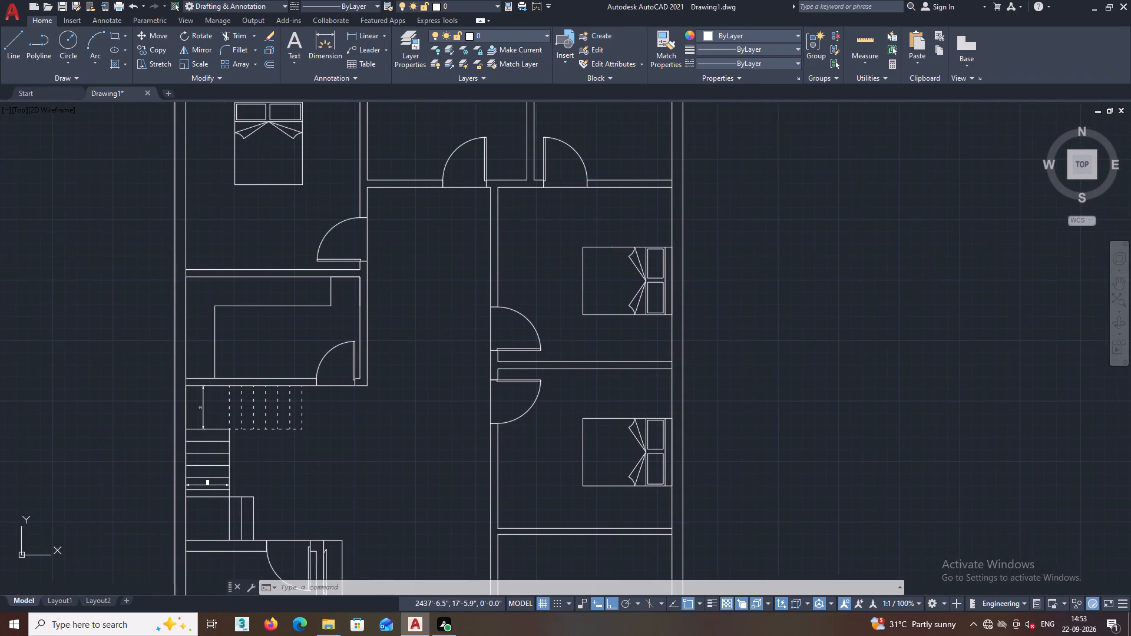
# Draw a straight line across the left outer wall's thickness, beside the bed in the rear-left bedroom.
pyautogui.moveTo(342, 308); pyautogui.dragTo(339, 416, button='middle')
pyautogui.click(22, 39)
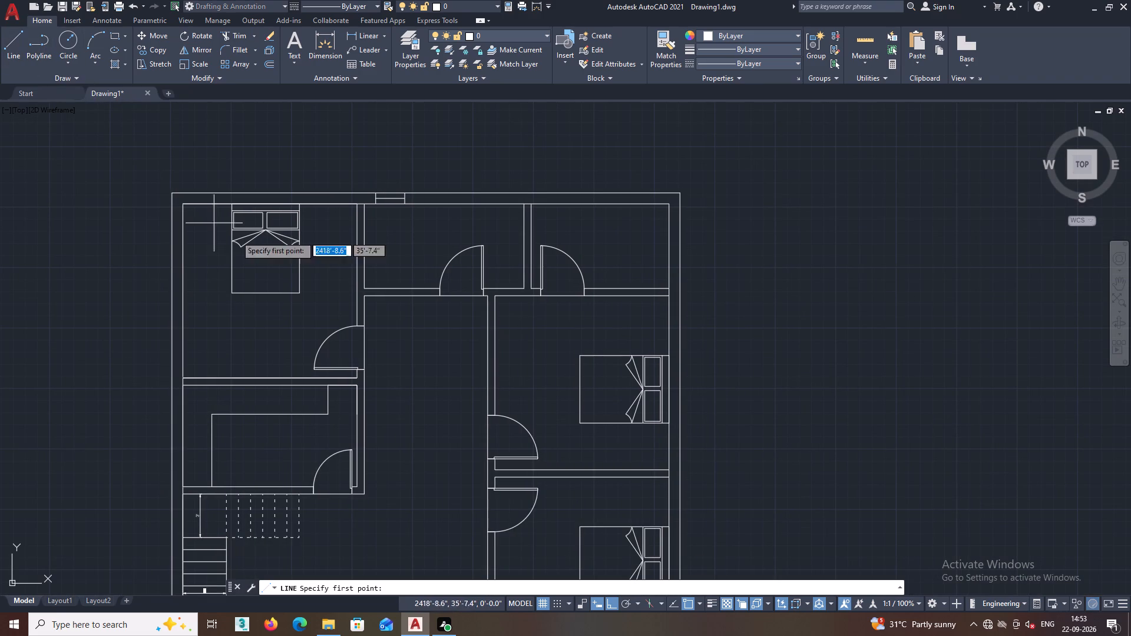
pyautogui.moveTo(365, 392); pyautogui.dragTo(398, 382, button='middle')
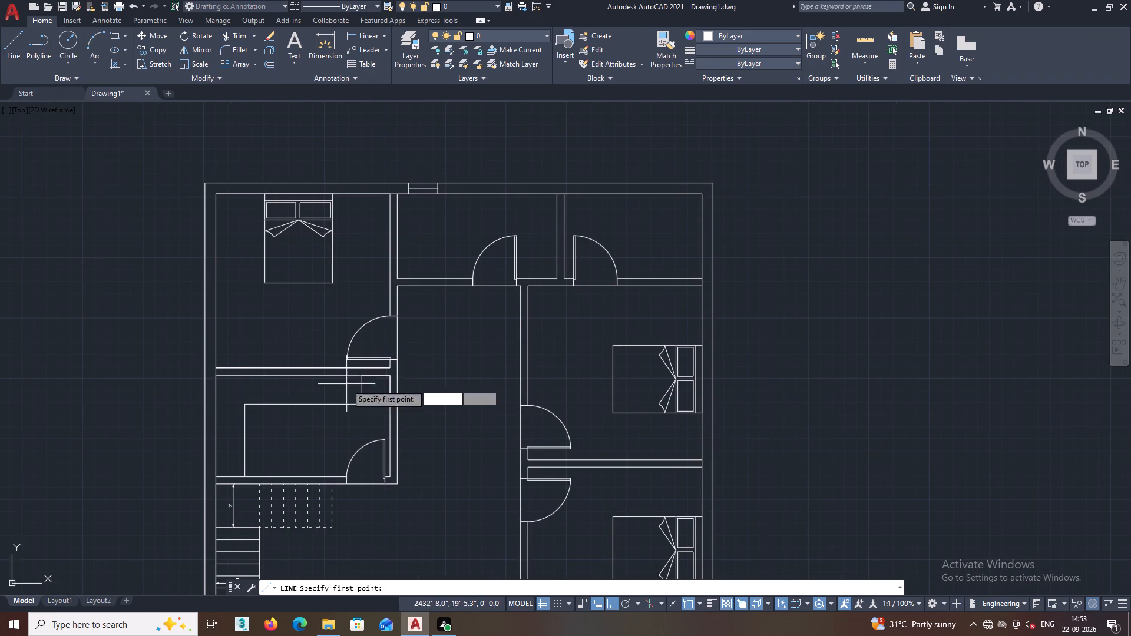
pyautogui.moveTo(280, 337); pyautogui.dragTo(310, 369, button='middle')
pyautogui.scroll(1, 250, 278)
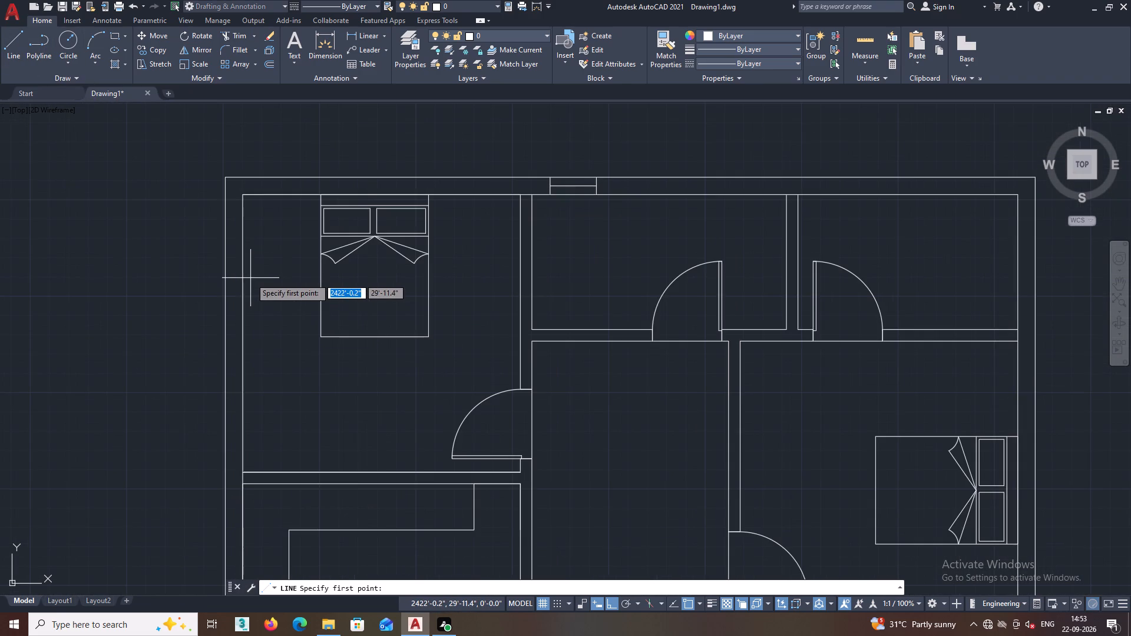
pyautogui.scroll(1, 250, 278)
pyautogui.moveTo(257, 284); pyautogui.dragTo(303, 335, button='middle')
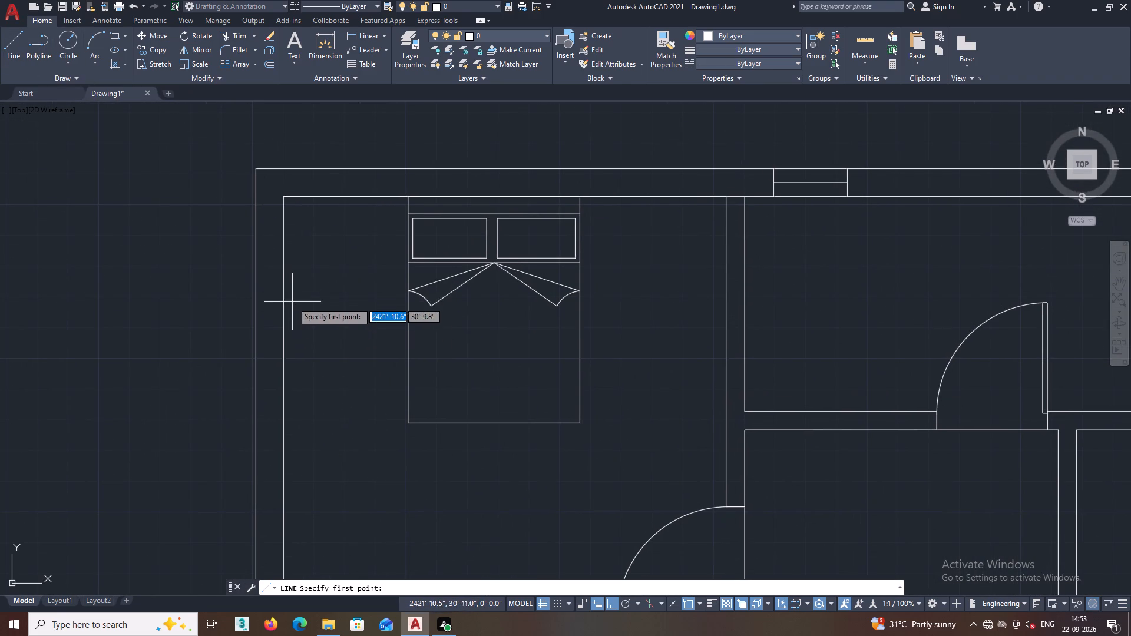
pyautogui.moveTo(300, 306); pyautogui.dragTo(304, 284, button='middle')
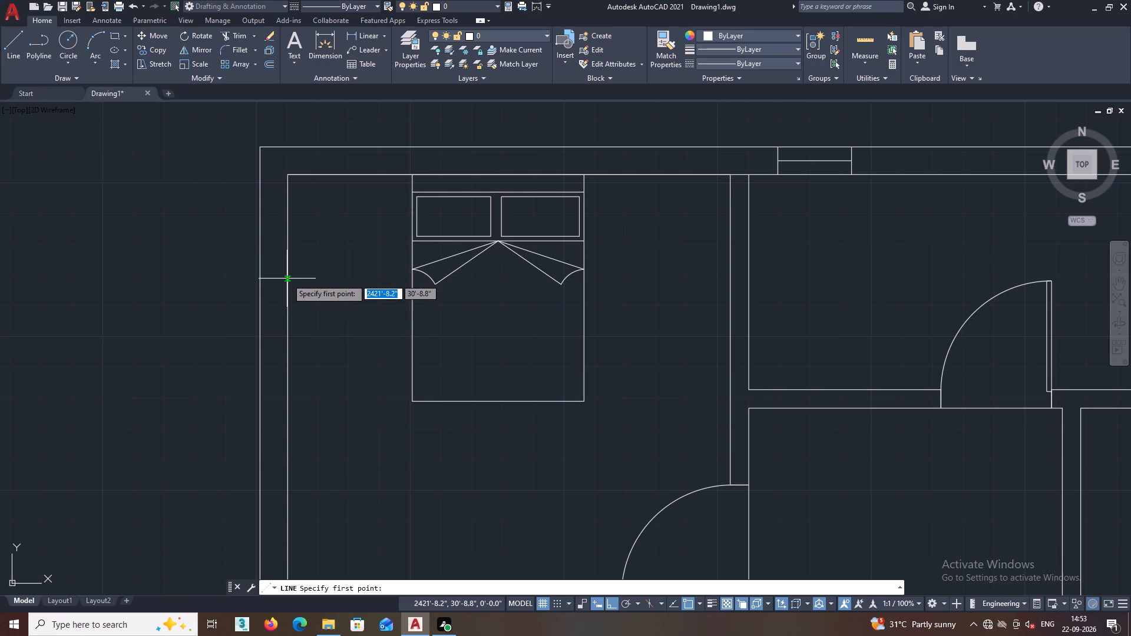
pyautogui.click(287, 279)
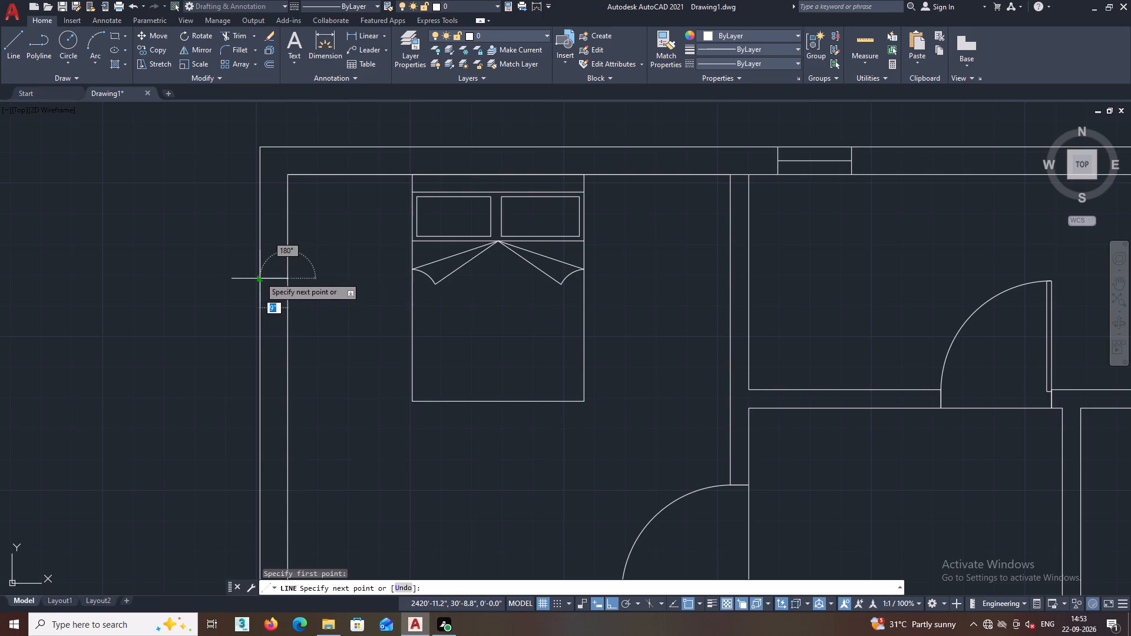
pyautogui.click(260, 277)
pyautogui.press('Escape')
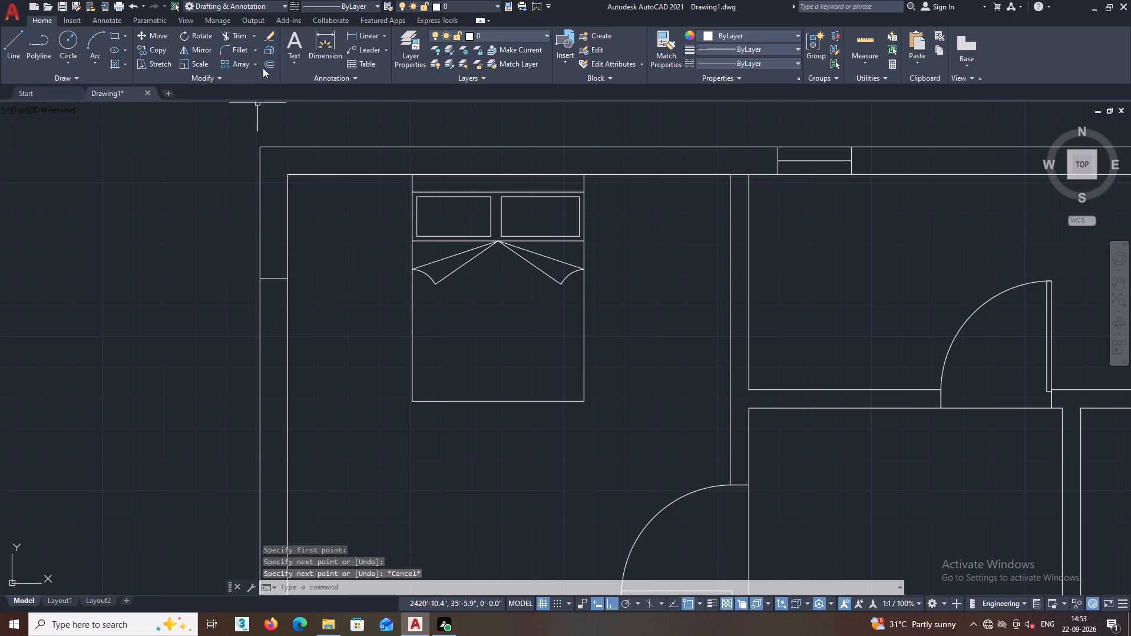
# Offset the short cross-wall line in the bedroom's left wall 4' toward the front of the house.
pyautogui.click(266, 65)
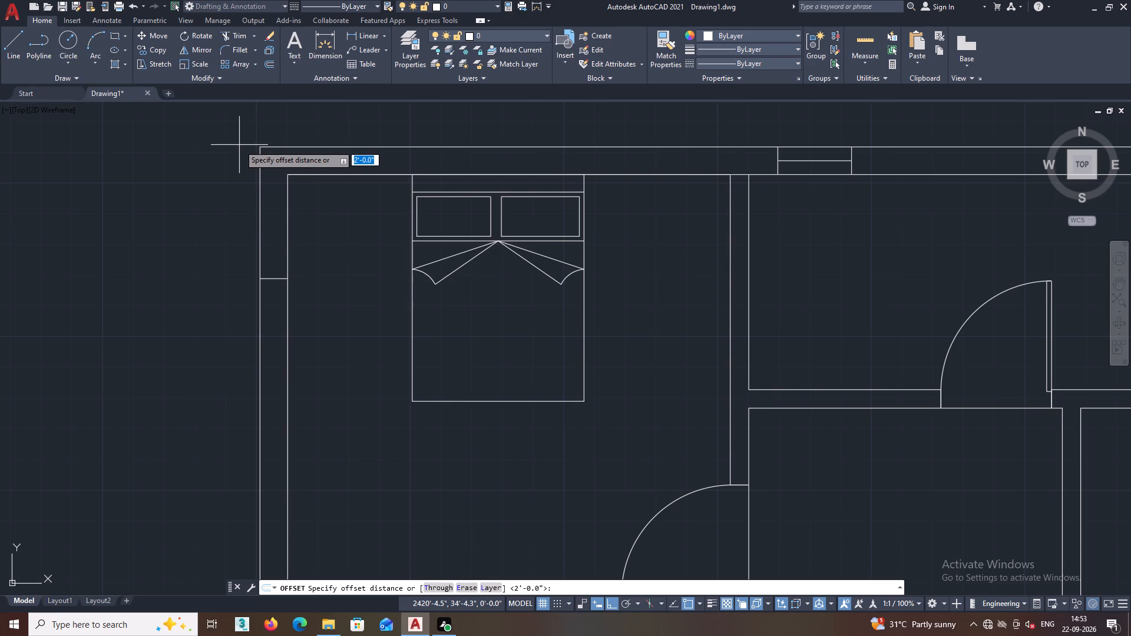
pyautogui.write("4'")
pyautogui.press('Return')
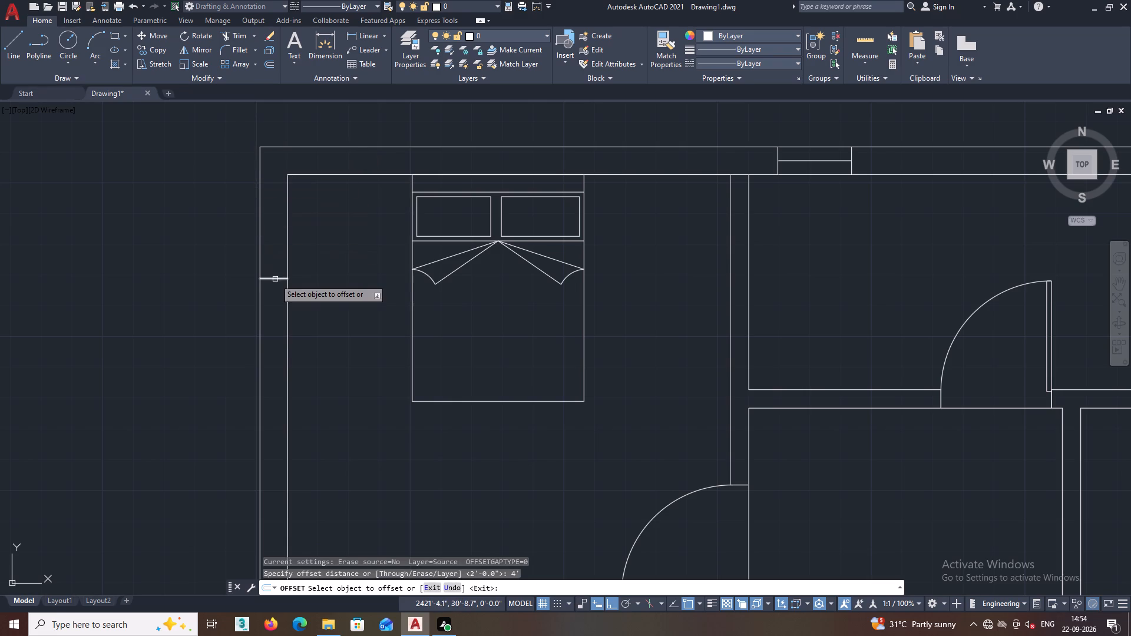
pyautogui.click(275, 280)
pyautogui.click(275, 332)
pyautogui.moveTo(275, 332); pyautogui.dragTo(297, 283, button='middle')
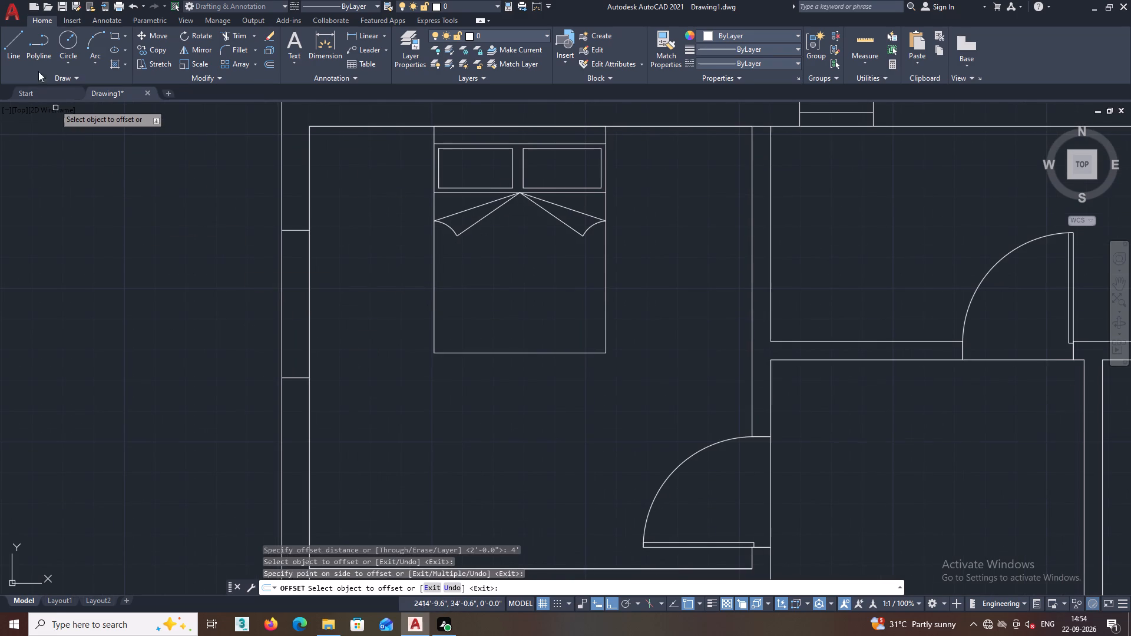
# Draw a vertical line midway through the wall thickness, joining the two sides of the bedroom's 4' opening.
pyautogui.click(18, 31)
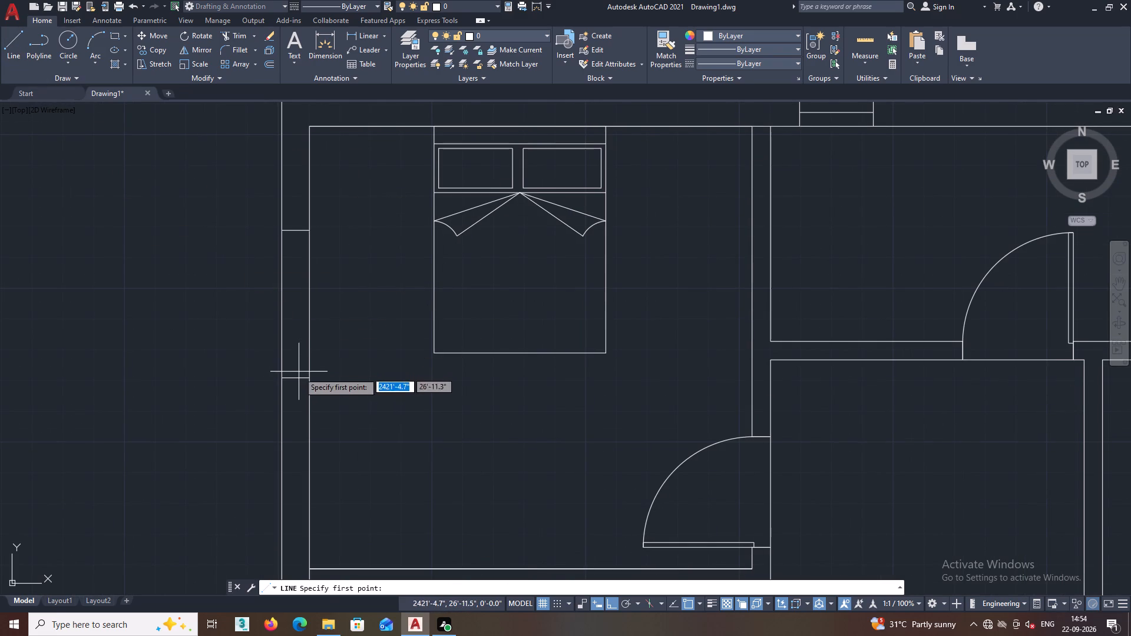
pyautogui.click(295, 378)
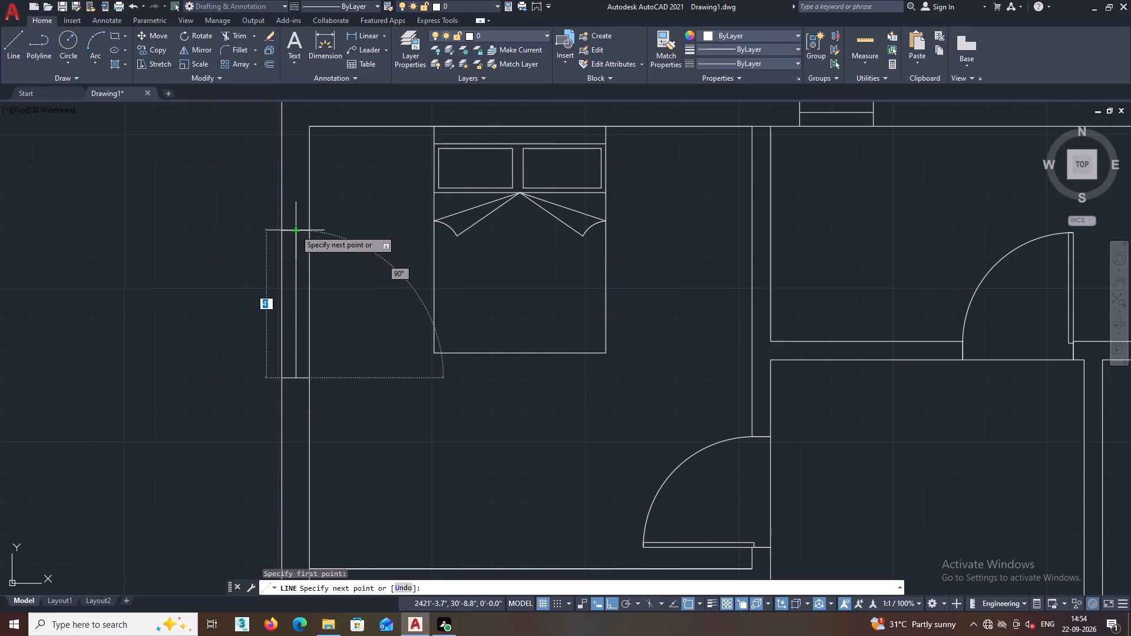
pyautogui.click(295, 229)
pyautogui.press('Escape')
pyautogui.scroll(-1, 295, 275)
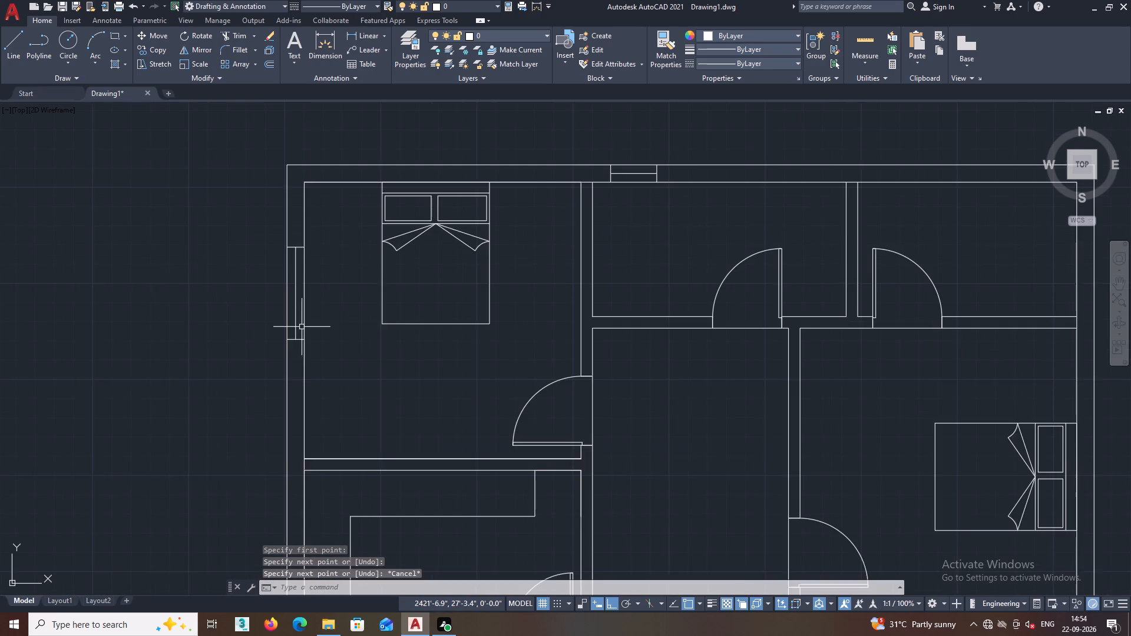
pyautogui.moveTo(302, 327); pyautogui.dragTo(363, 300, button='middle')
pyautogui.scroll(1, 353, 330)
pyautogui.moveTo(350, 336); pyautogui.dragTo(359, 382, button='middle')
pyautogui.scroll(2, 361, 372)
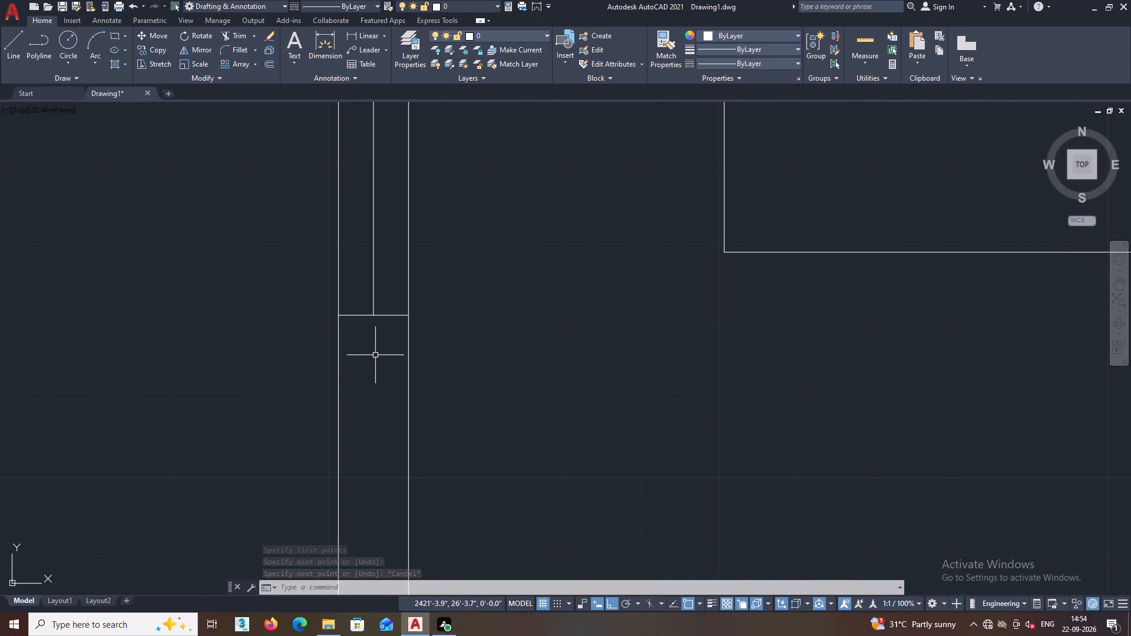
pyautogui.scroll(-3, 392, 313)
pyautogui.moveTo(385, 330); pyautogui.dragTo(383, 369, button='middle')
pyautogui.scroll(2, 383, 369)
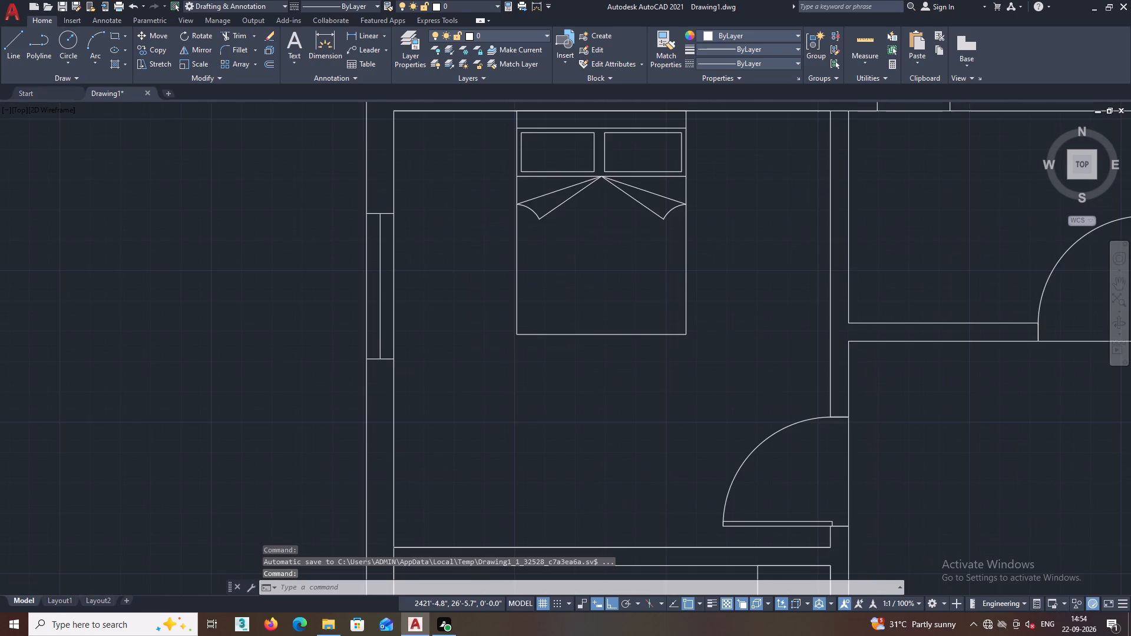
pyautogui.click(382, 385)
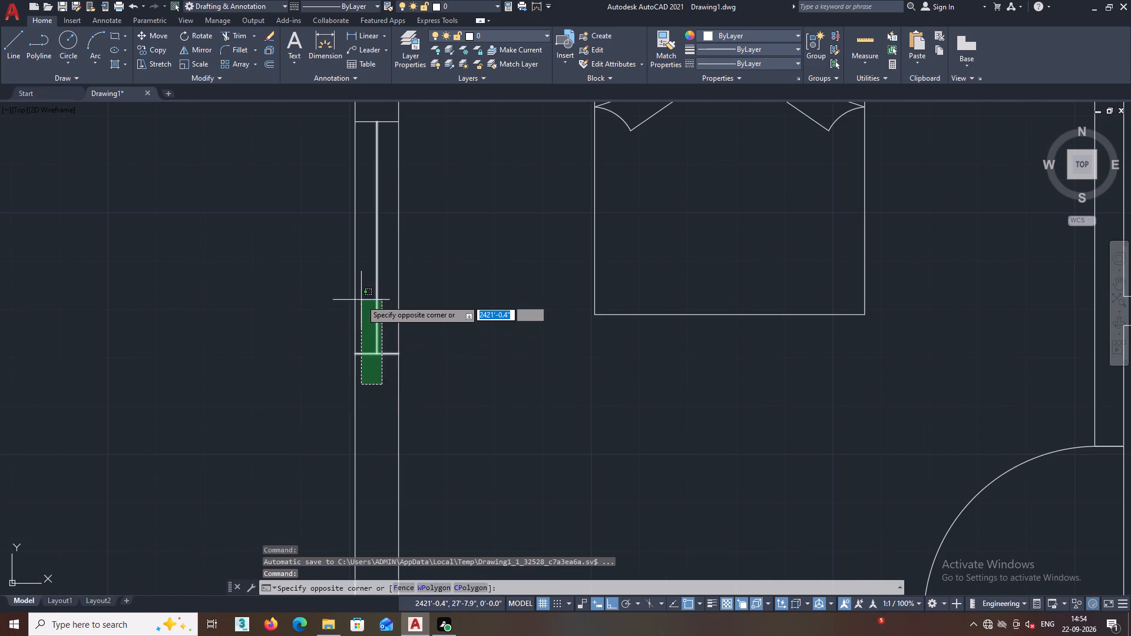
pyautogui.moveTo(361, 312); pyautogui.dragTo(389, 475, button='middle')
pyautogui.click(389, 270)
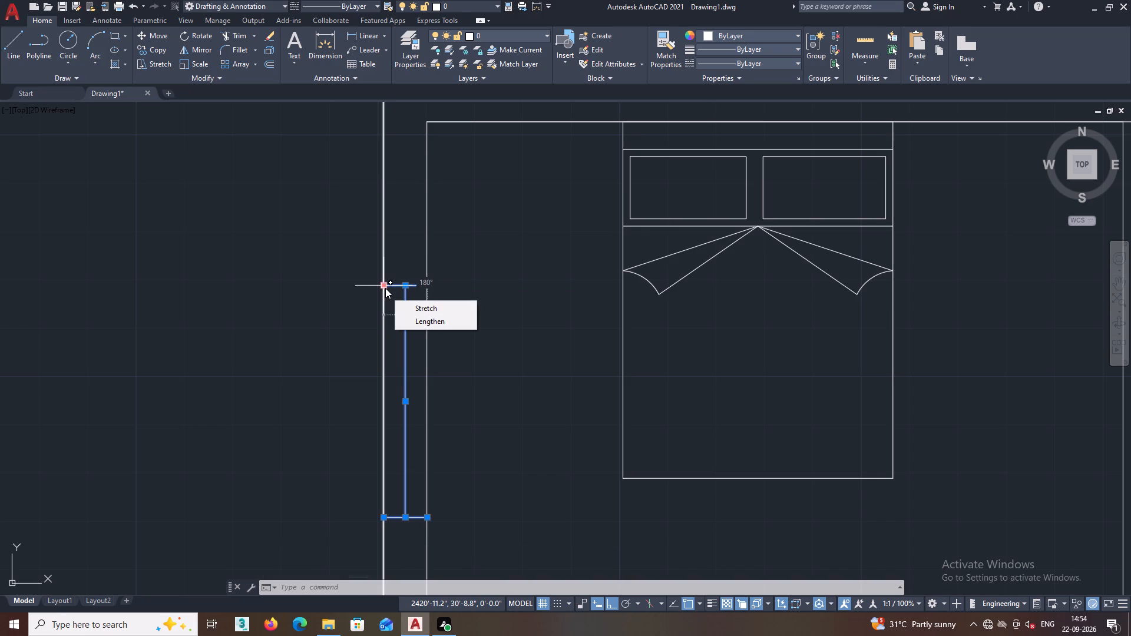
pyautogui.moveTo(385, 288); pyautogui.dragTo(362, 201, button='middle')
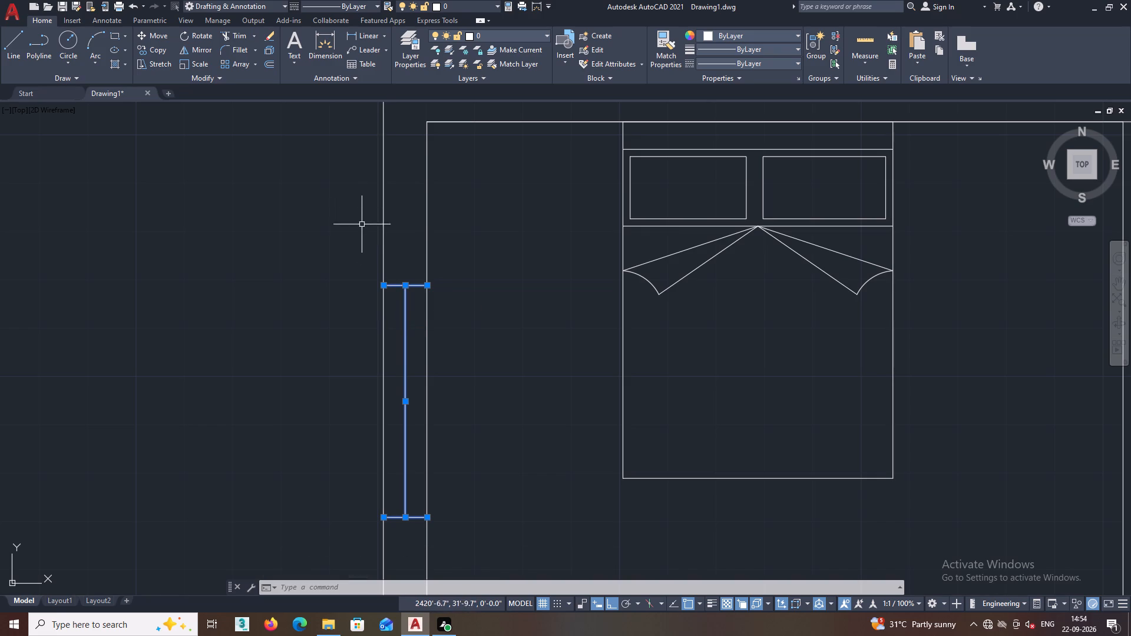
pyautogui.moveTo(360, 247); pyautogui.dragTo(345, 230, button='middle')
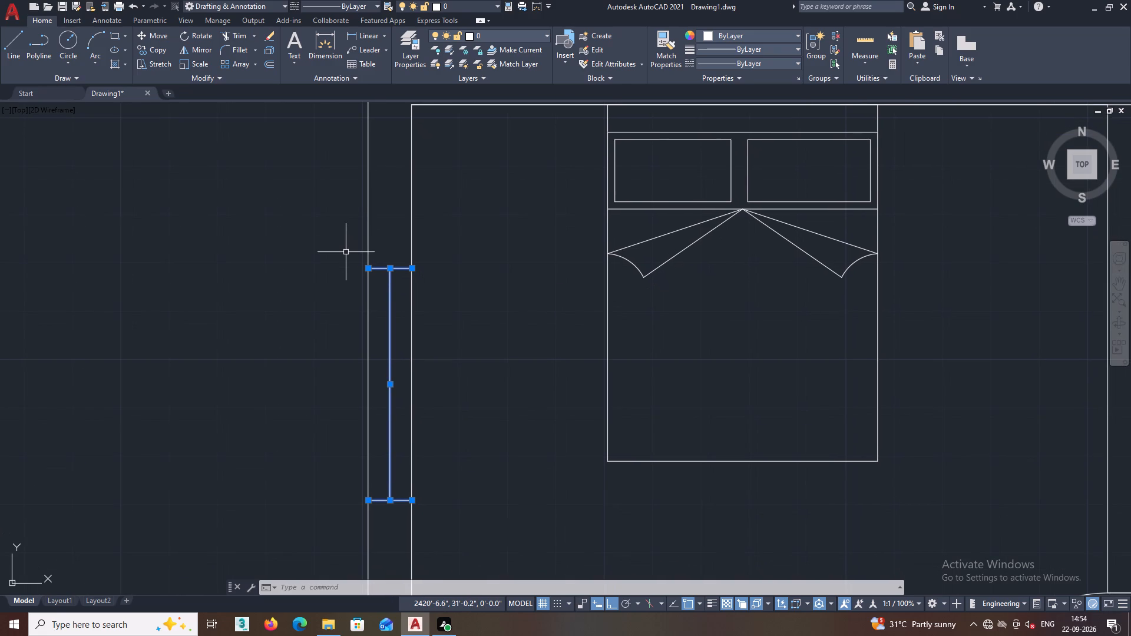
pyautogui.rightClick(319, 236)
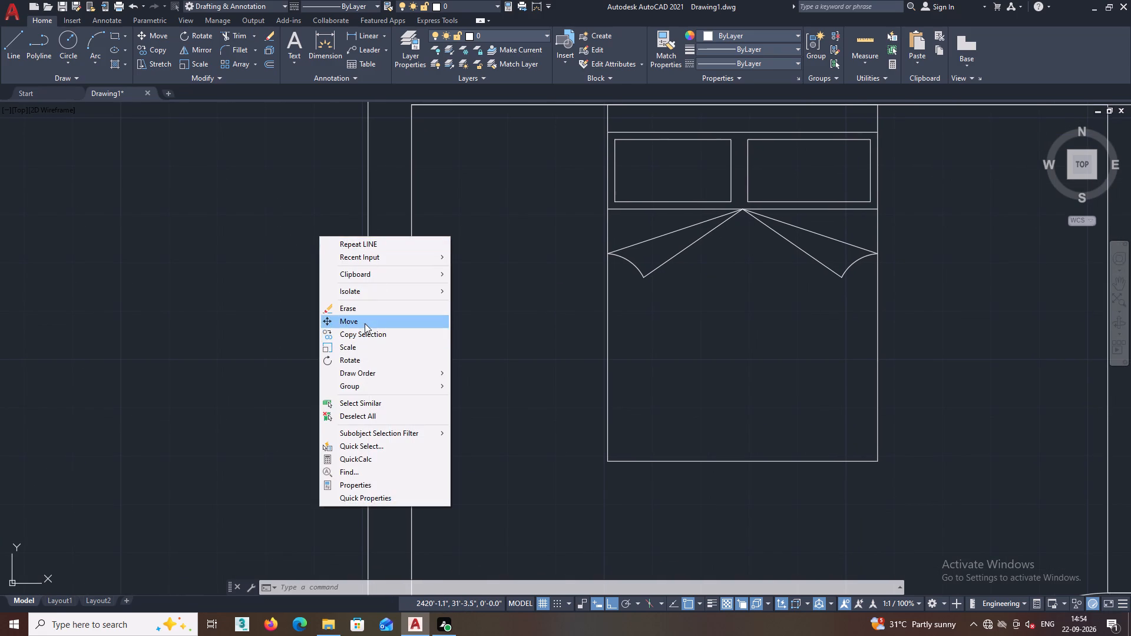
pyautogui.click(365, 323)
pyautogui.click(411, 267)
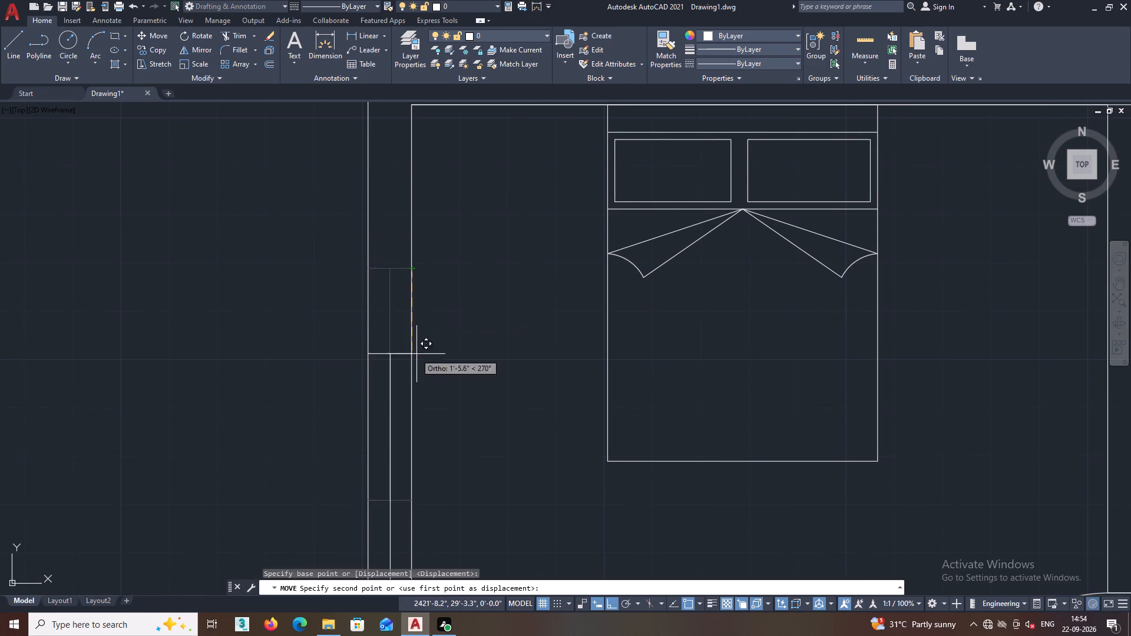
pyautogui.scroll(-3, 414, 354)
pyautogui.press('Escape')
# Copy the bedroom's 4' window about 11'-5.6" down the left outer wall, into the room with the L-shaped counter.
pyautogui.scroll(1, 398, 385)
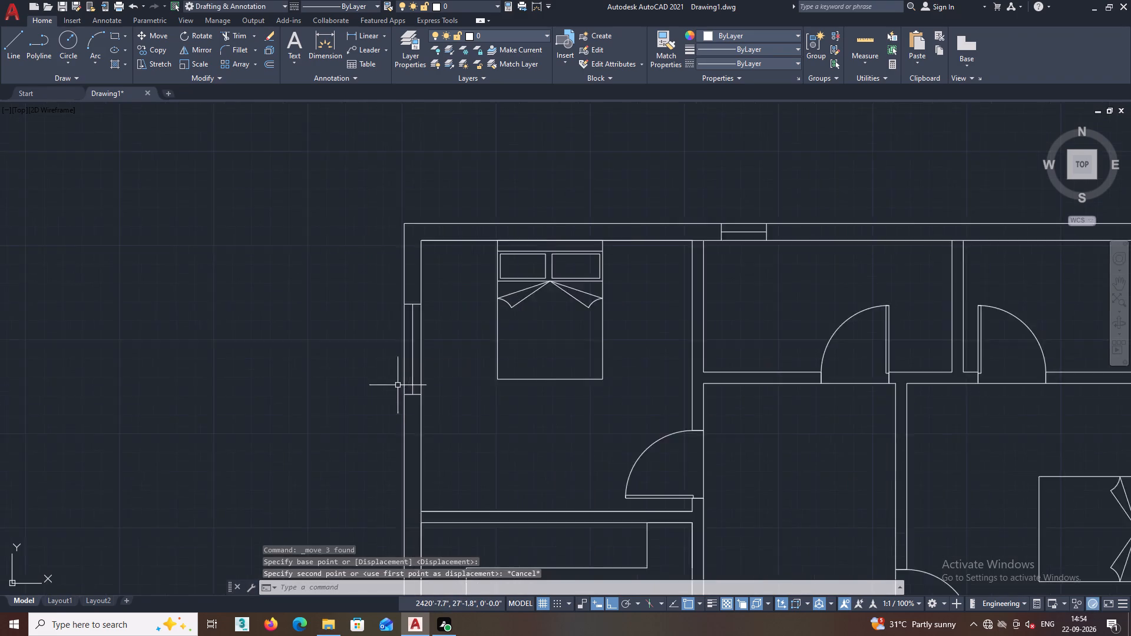
pyautogui.scroll(2, 398, 385)
pyautogui.click(431, 431)
pyautogui.moveTo(407, 303); pyautogui.dragTo(412, 383, button='middle')
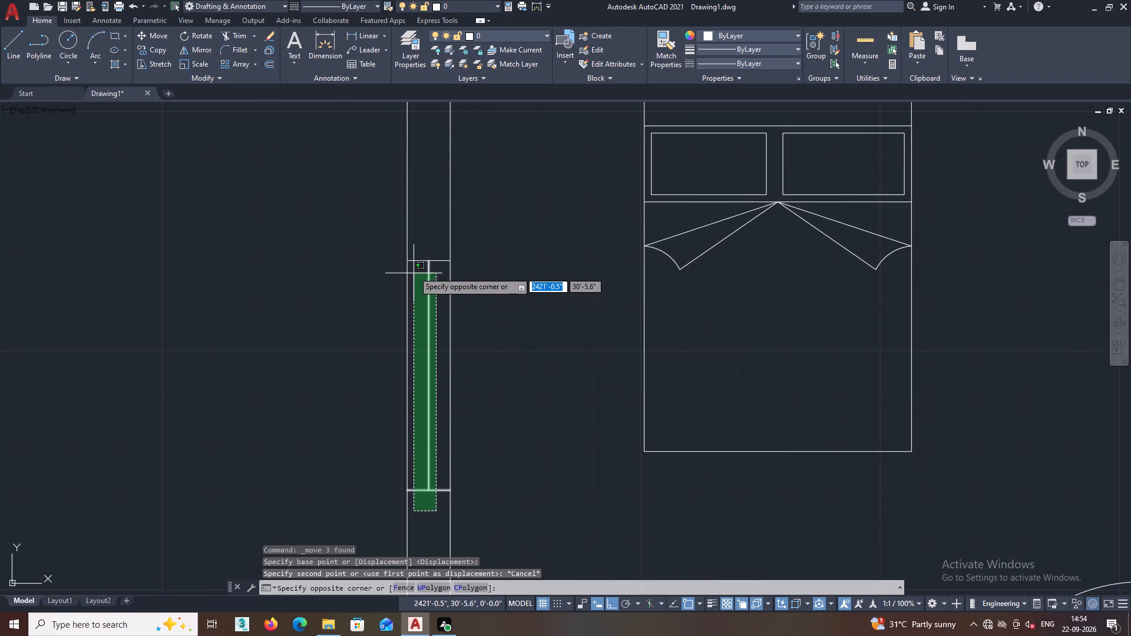
pyautogui.click(415, 248)
pyautogui.rightClick(421, 219)
pyautogui.click(452, 315)
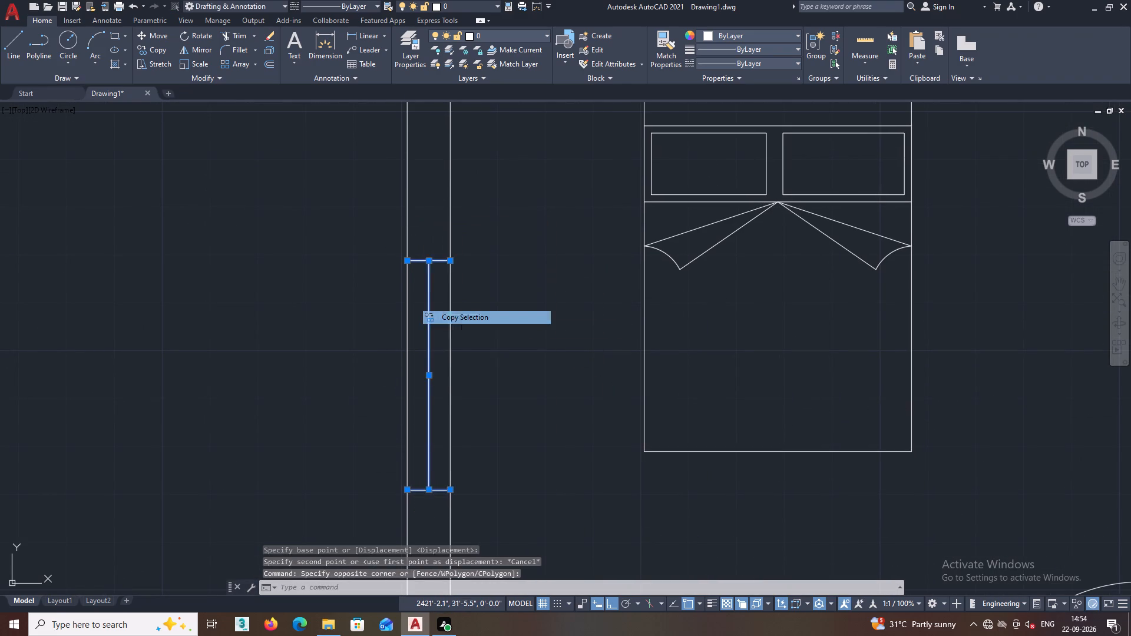
pyautogui.click(451, 260)
pyautogui.scroll(-2, 459, 335)
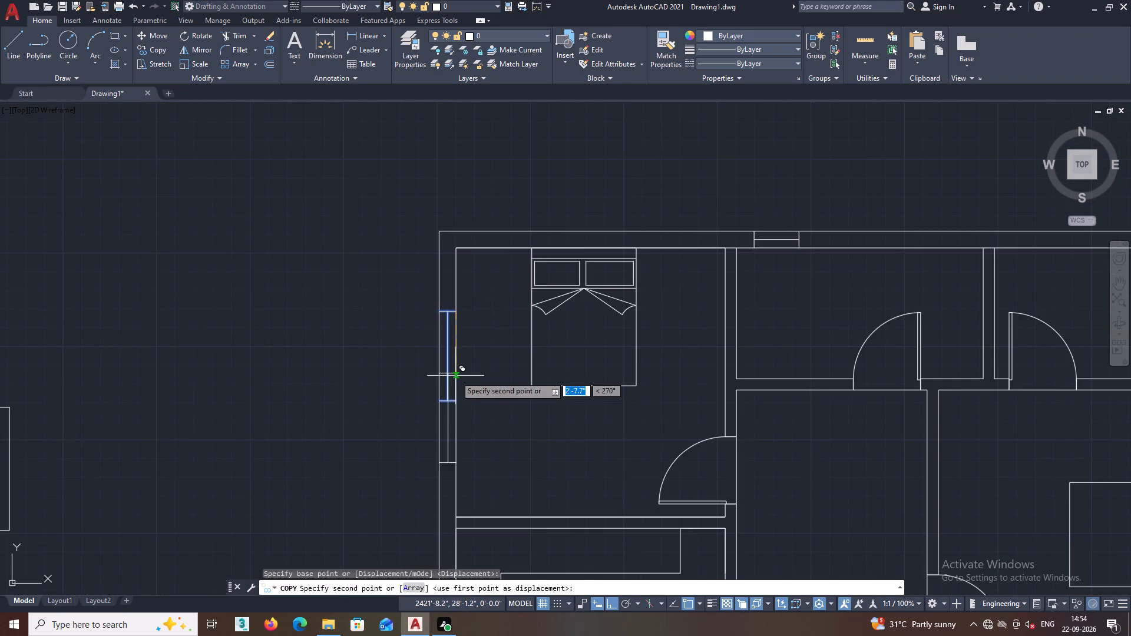
pyautogui.moveTo(454, 382); pyautogui.dragTo(455, 298, button='middle')
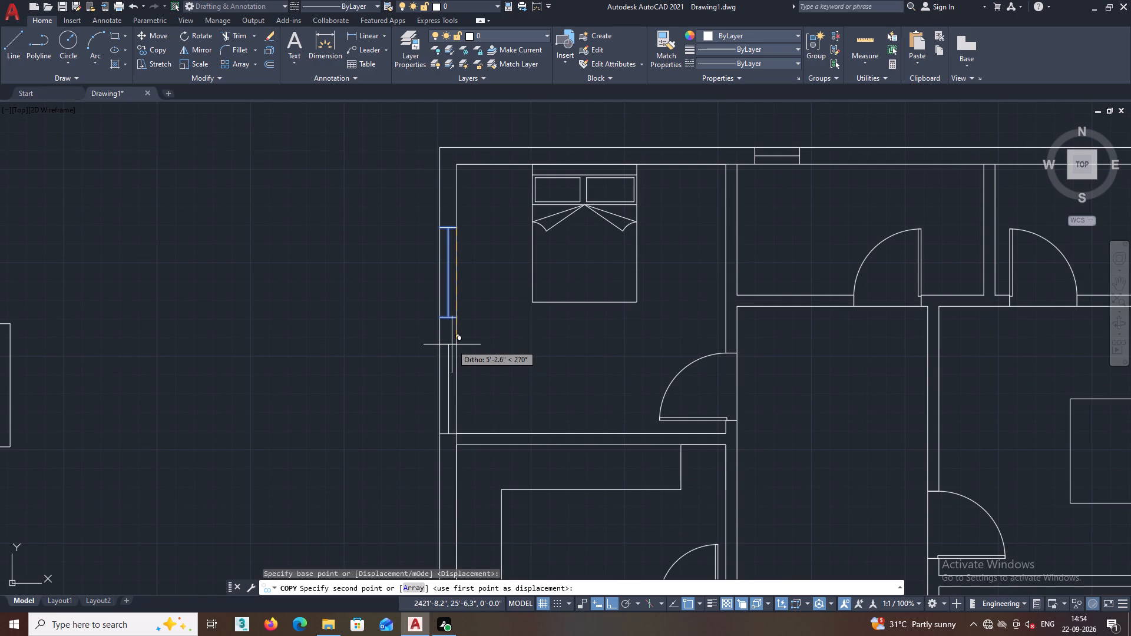
pyautogui.moveTo(453, 343); pyautogui.dragTo(449, 274, button='middle')
pyautogui.moveTo(448, 353); pyautogui.dragTo(449, 305, button='middle')
pyautogui.scroll(-1, 445, 372)
pyautogui.moveTo(444, 377); pyautogui.dragTo(444, 349, button='middle')
pyautogui.scroll(1, 442, 341)
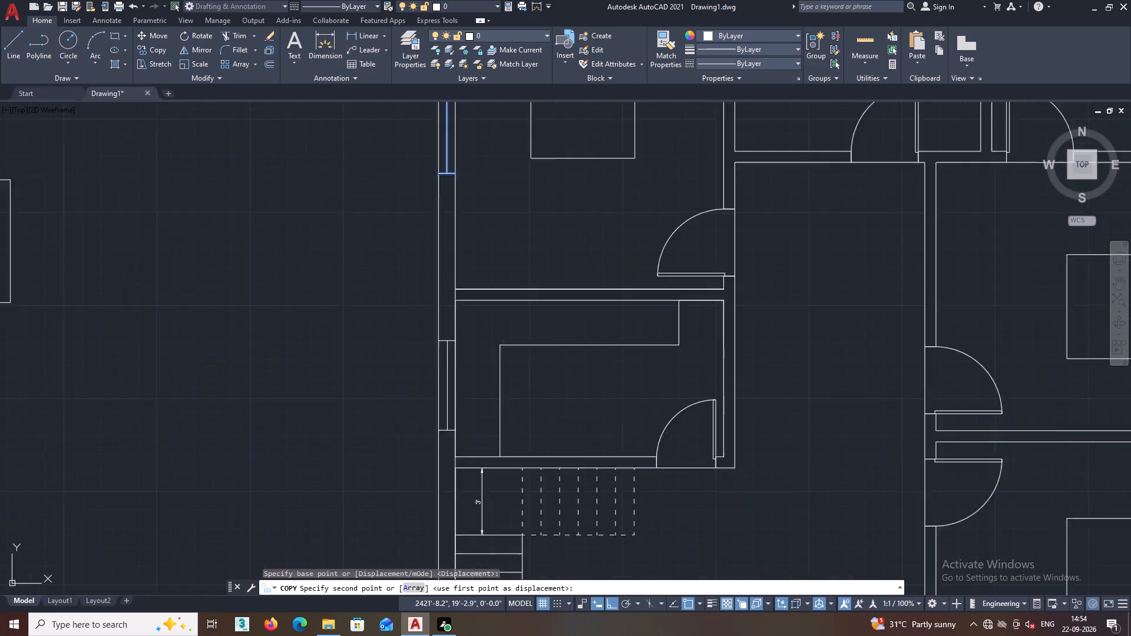
pyautogui.scroll(1, 442, 340)
pyautogui.moveTo(442, 353); pyautogui.dragTo(447, 310, button='middle')
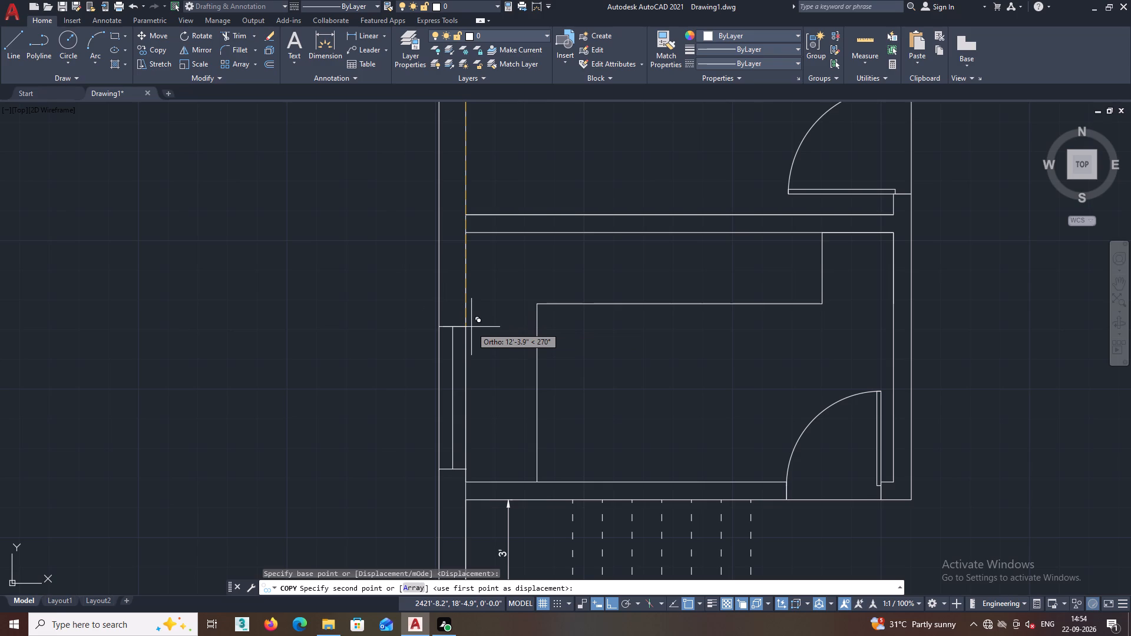
pyautogui.click(464, 296)
# Place another copy of the 4' window beside the stair landing, its upper side level with the landing-side wall face.
pyautogui.moveTo(481, 332); pyautogui.dragTo(481, 295, button='middle')
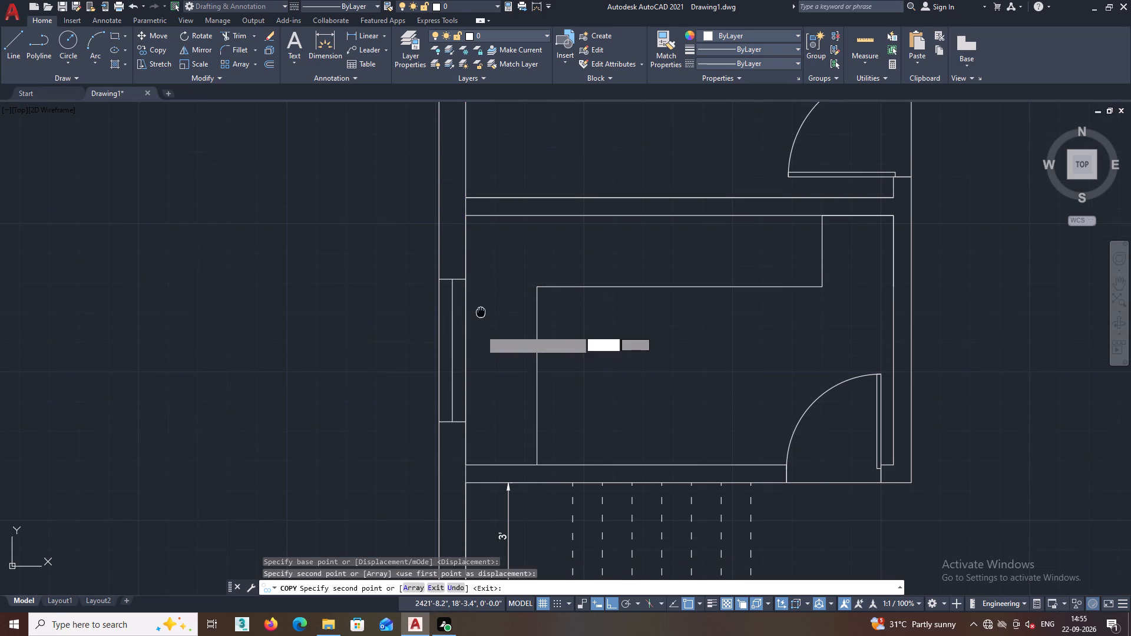
pyautogui.moveTo(481, 295); pyautogui.dragTo(481, 293, button='middle')
pyautogui.scroll(-1, 468, 408)
pyautogui.moveTo(449, 319); pyautogui.dragTo(447, 310, button='middle')
pyautogui.moveTo(437, 372); pyautogui.dragTo(431, 317, button='middle')
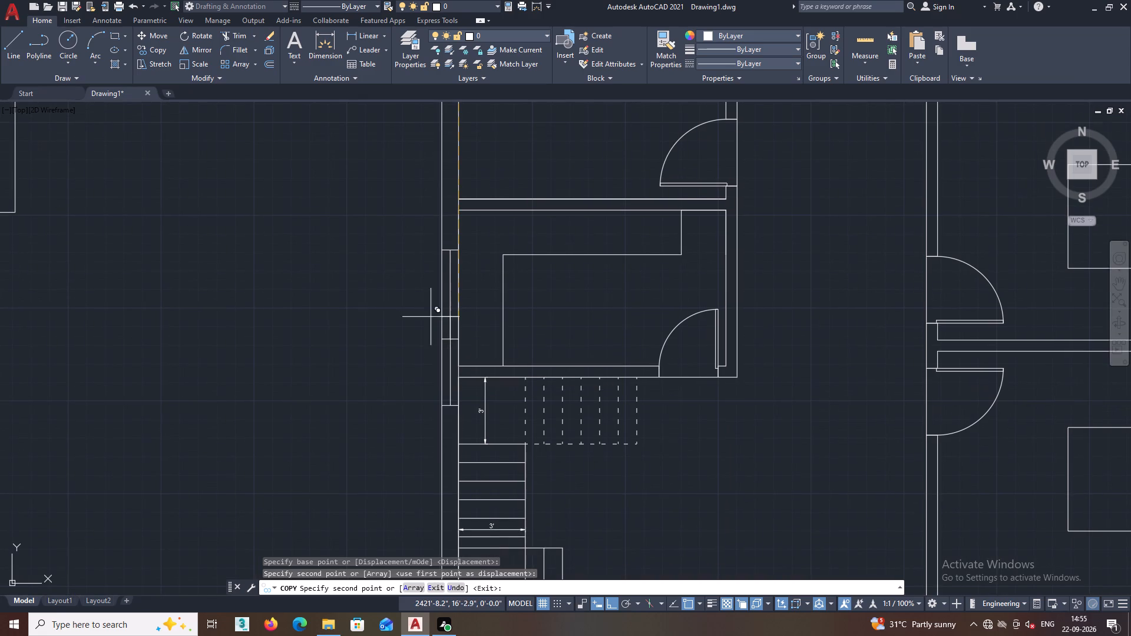
pyautogui.moveTo(452, 389); pyautogui.dragTo(430, 342, button='middle')
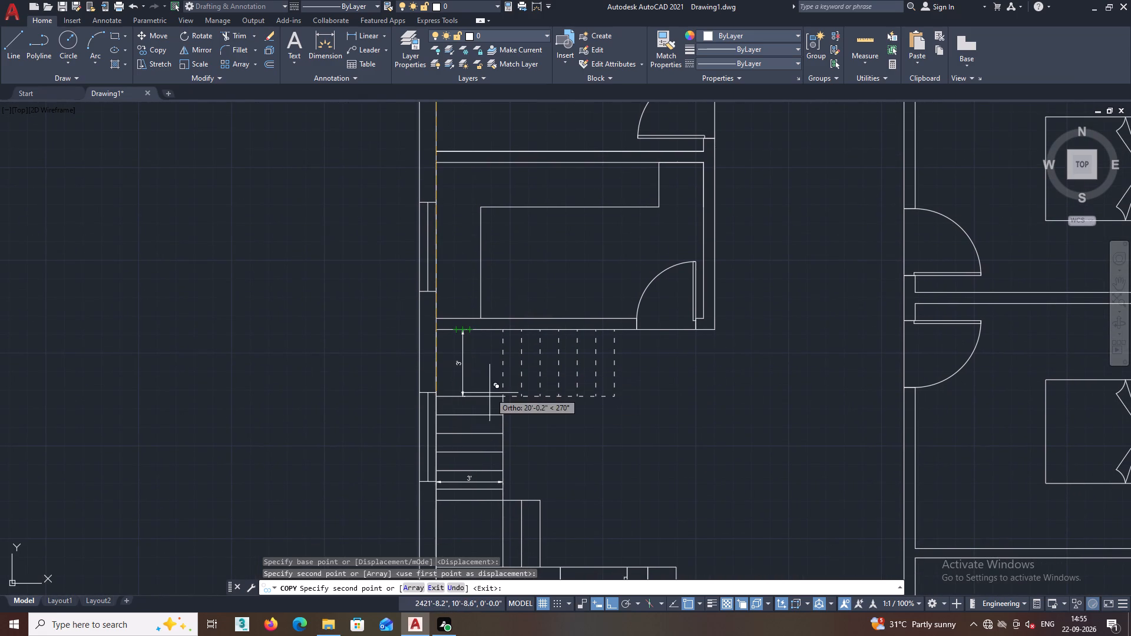
pyautogui.scroll(1, 438, 331)
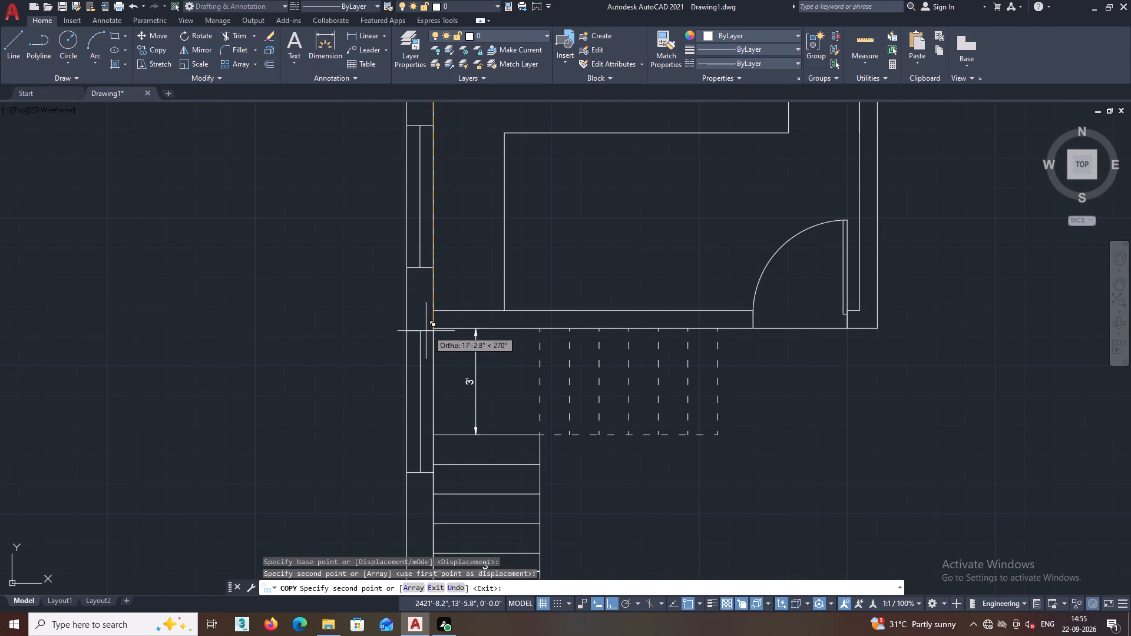
pyautogui.click(435, 327)
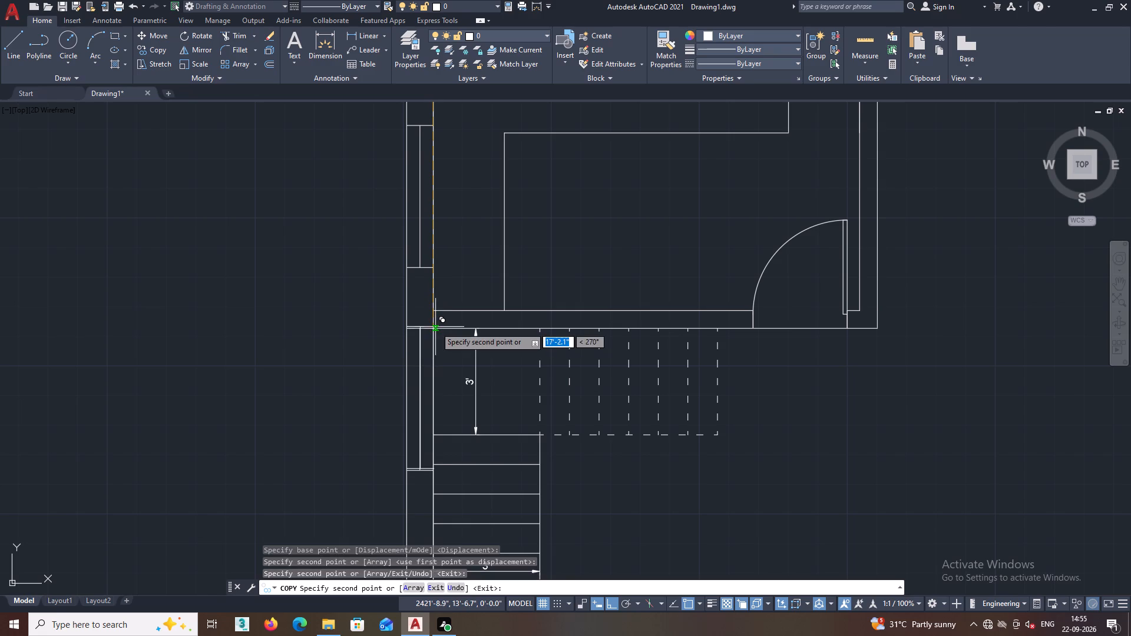
pyautogui.press('Escape')
# Draw a line across the left outer wall's thickness, level with the front edge of the 3' upper stair landing.
pyautogui.moveTo(448, 362); pyautogui.dragTo(448, 349, button='middle')
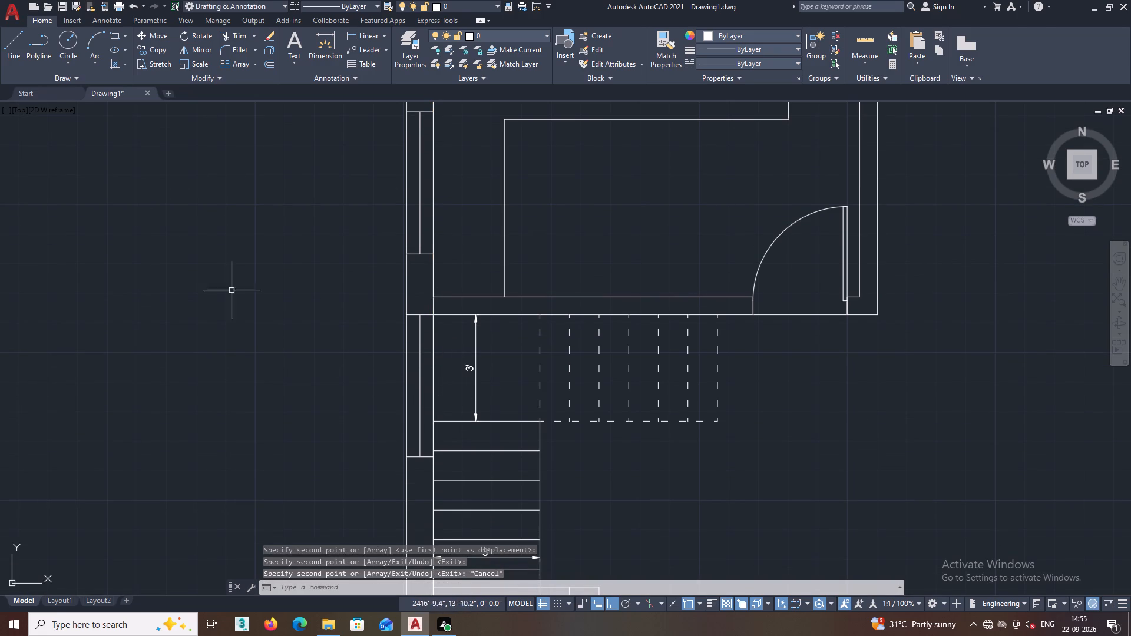
pyautogui.click(9, 35)
pyautogui.scroll(1, 432, 420)
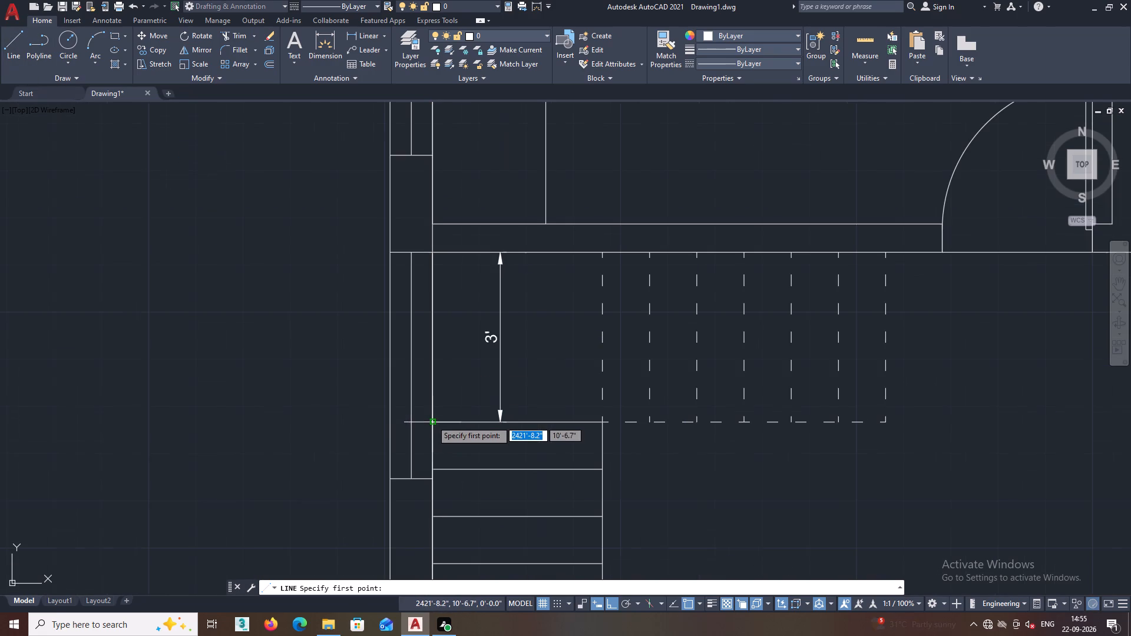
pyautogui.click(433, 422)
pyautogui.scroll(1, 433, 422)
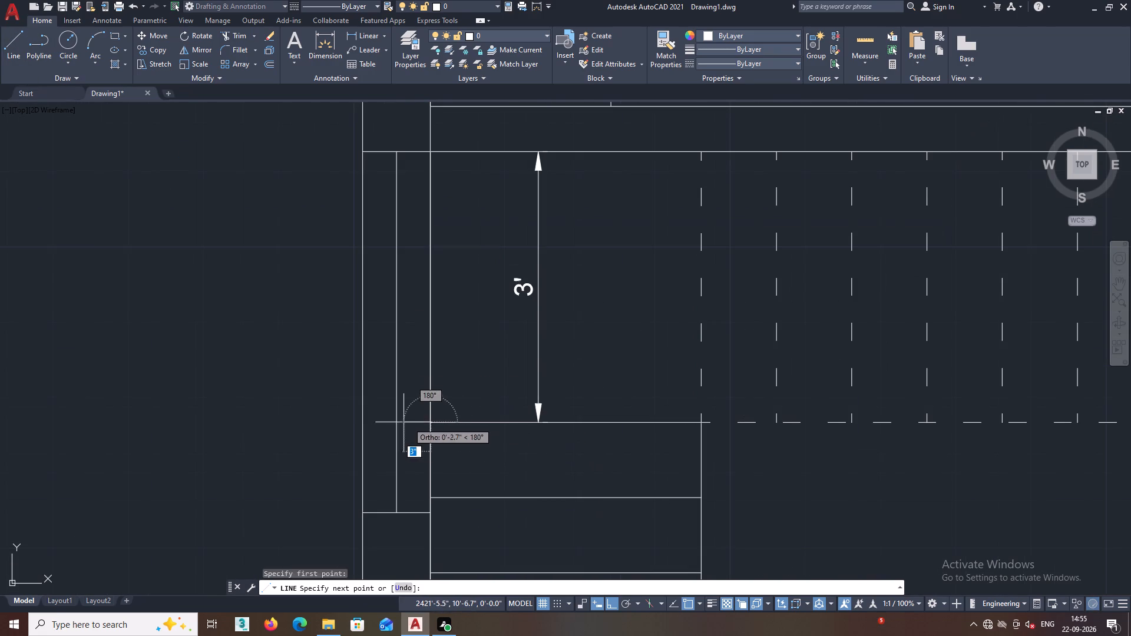
pyautogui.doubleClick(362, 424)
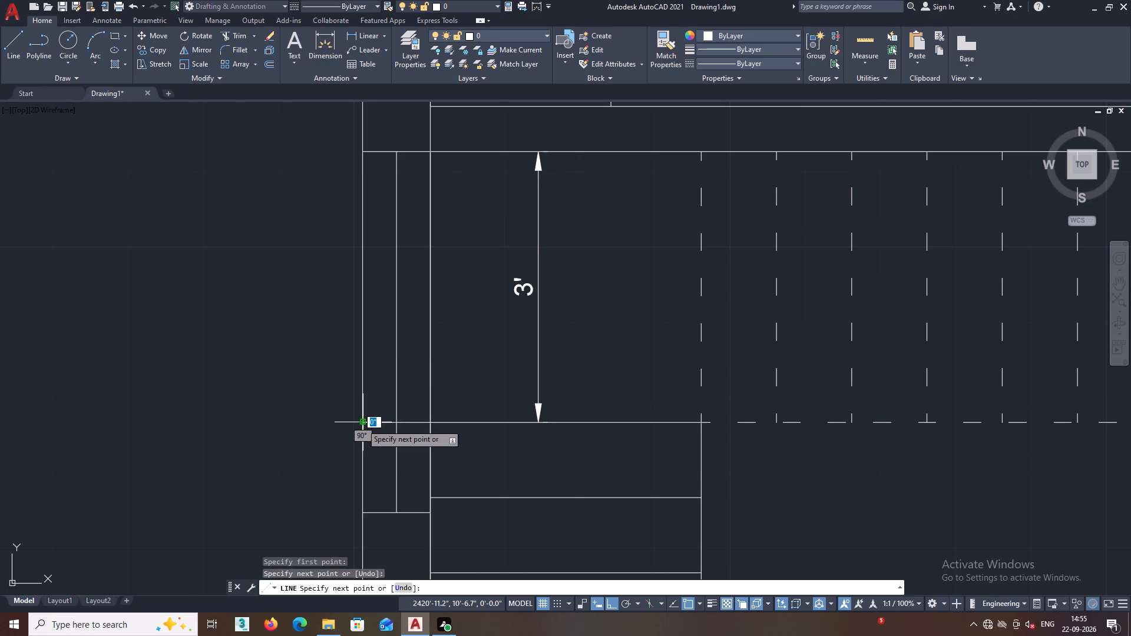
pyautogui.press('Escape')
# Trim the landing window's centre line below the new cross line and remove the window's old lower end line, leaving a 3' window.
pyautogui.write('TR')
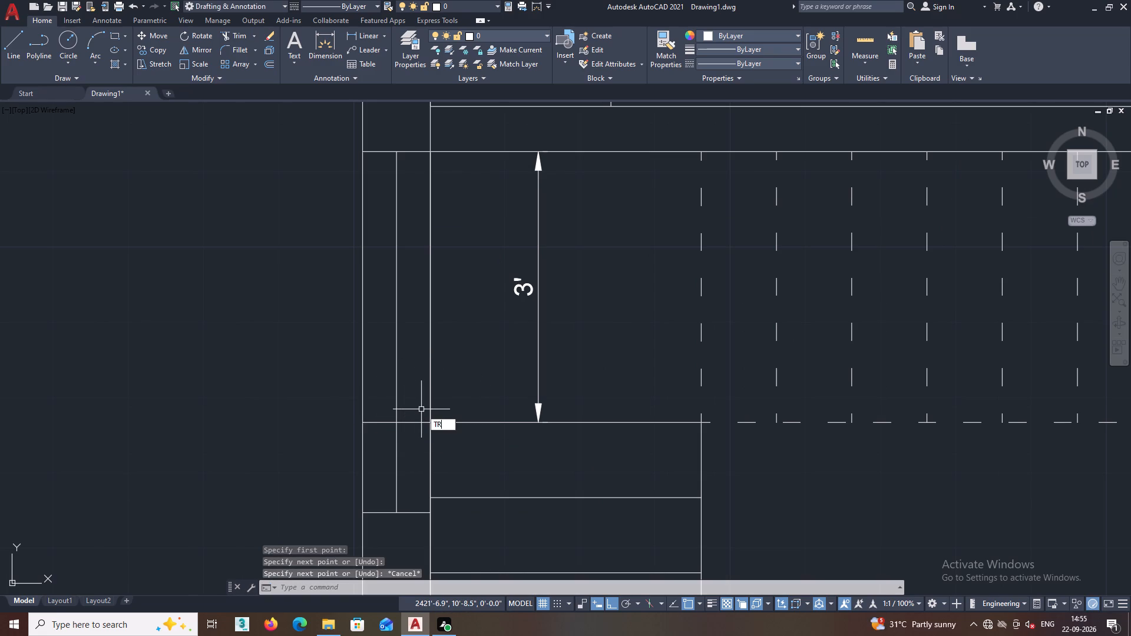
pyautogui.press('Return')
pyautogui.click(417, 437)
pyautogui.doubleClick(390, 452)
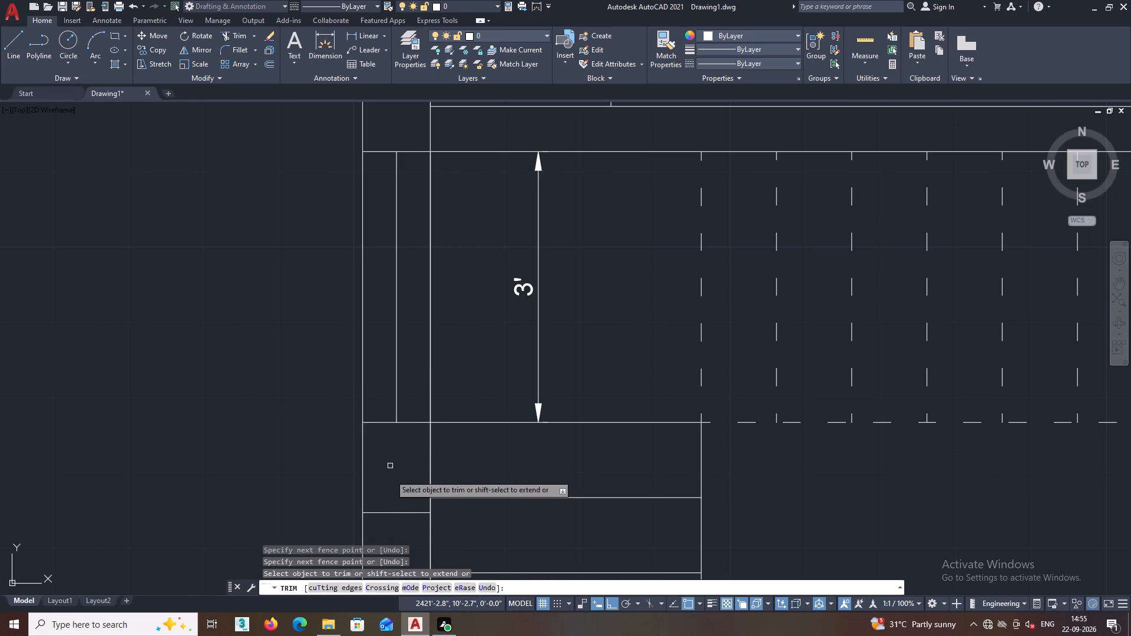
pyautogui.click(390, 528)
pyautogui.click(388, 499)
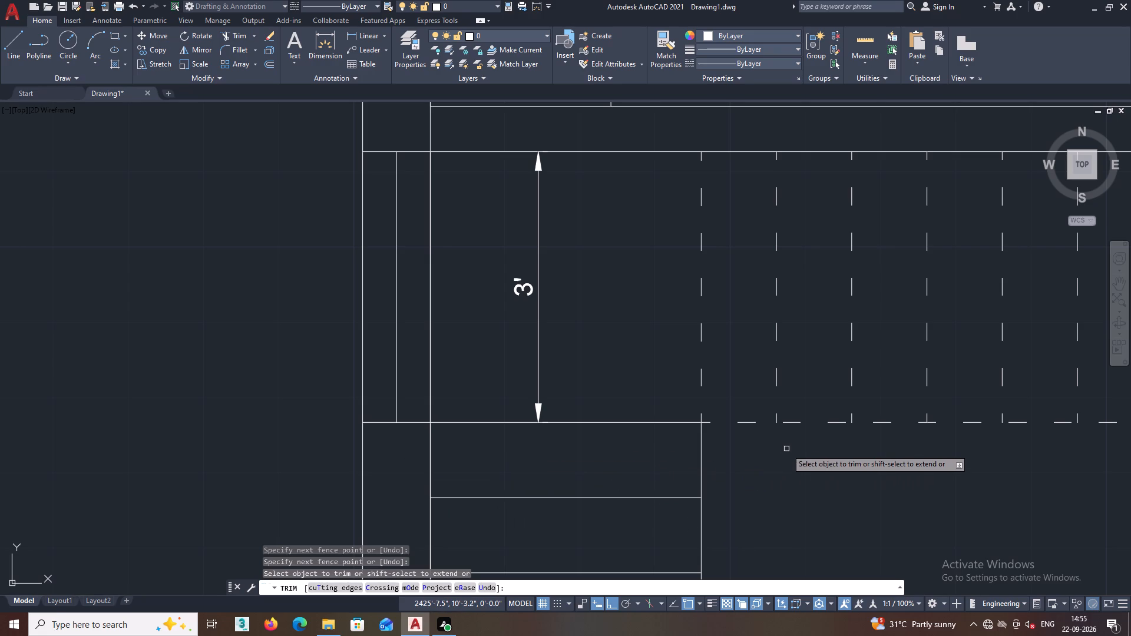
pyautogui.scroll(-1, 765, 449)
pyautogui.moveTo(428, 408); pyautogui.dragTo(488, 363, button='middle')
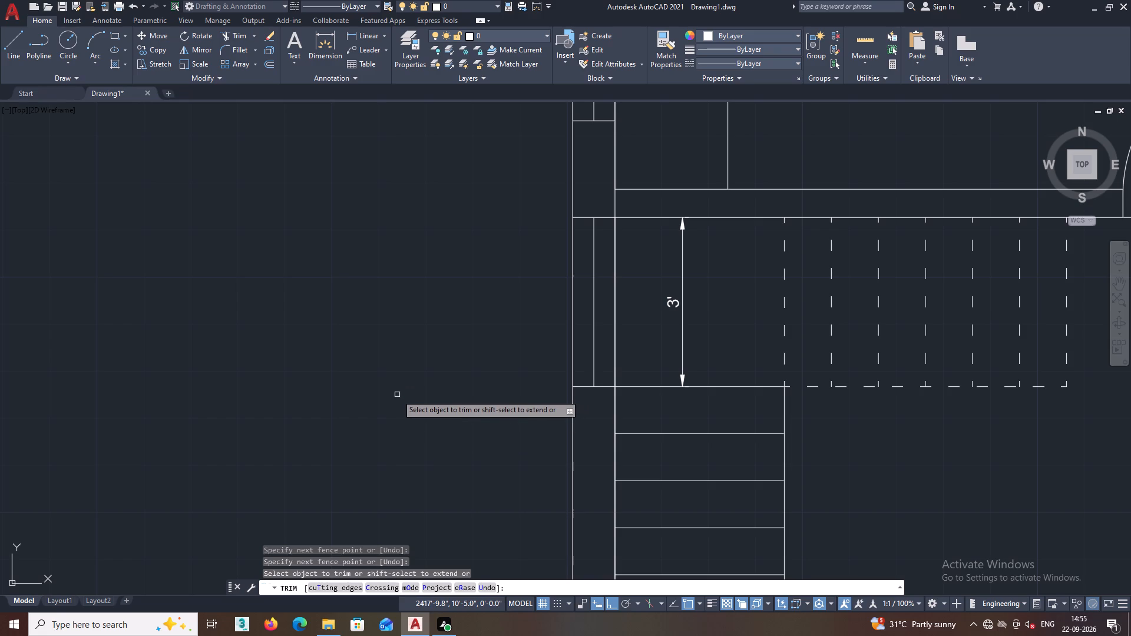
pyautogui.moveTo(408, 403); pyautogui.dragTo(406, 413, button='middle')
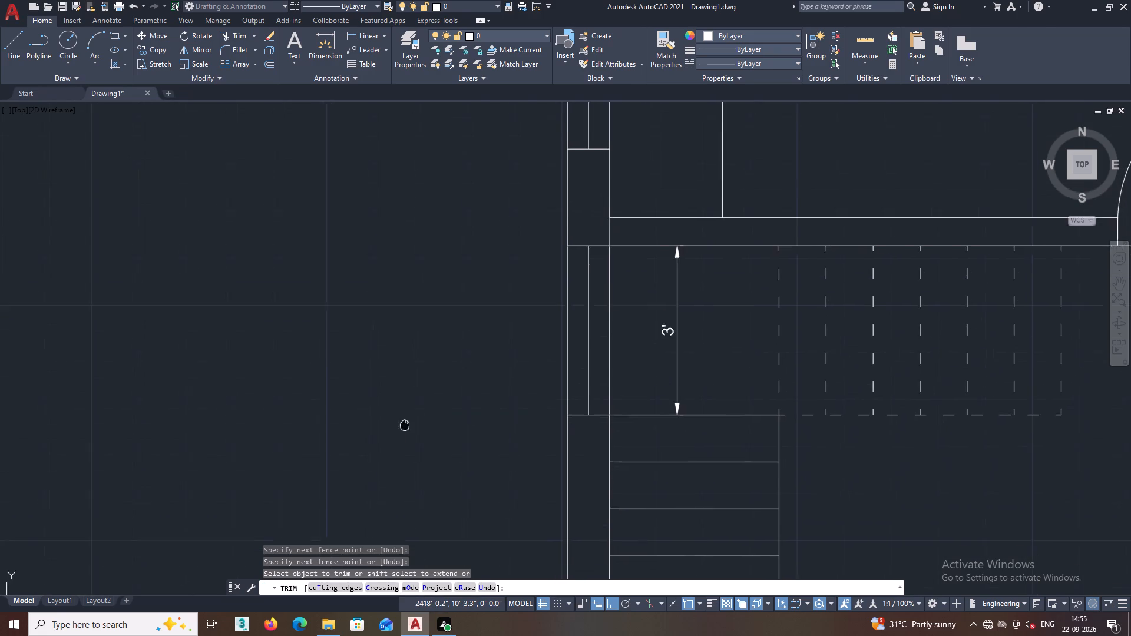
pyautogui.moveTo(406, 413); pyautogui.dragTo(382, 403, button='middle')
pyautogui.moveTo(431, 366); pyautogui.dragTo(429, 359, button='middle')
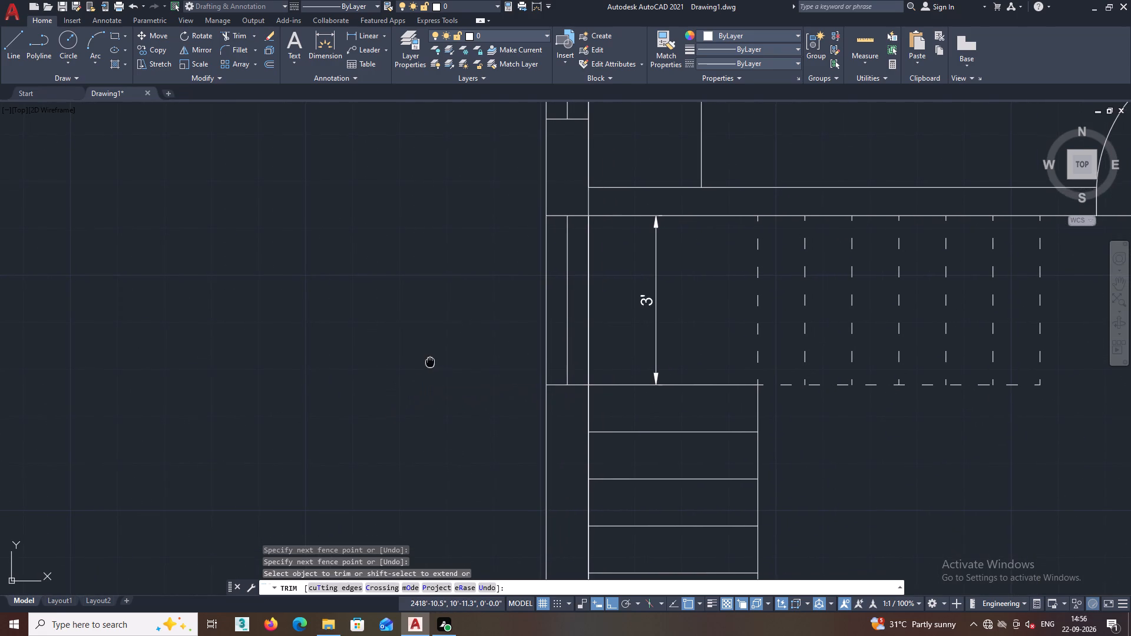
pyautogui.moveTo(429, 359); pyautogui.dragTo(412, 343, button='middle')
pyautogui.scroll(-2, 427, 353)
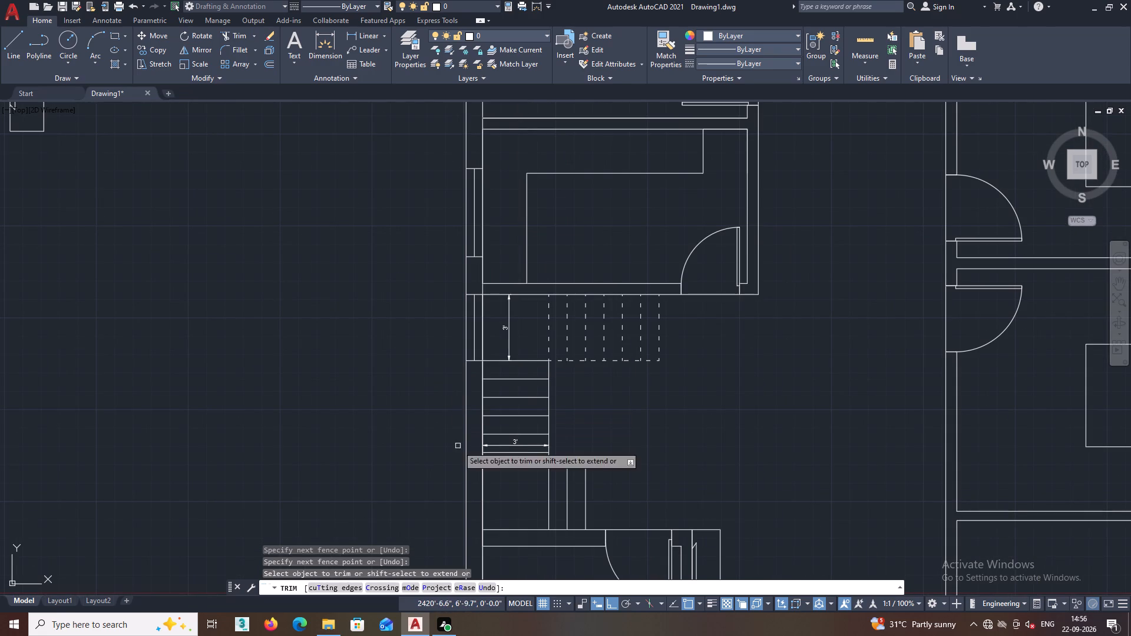
pyautogui.moveTo(446, 502); pyautogui.dragTo(447, 469, button='middle')
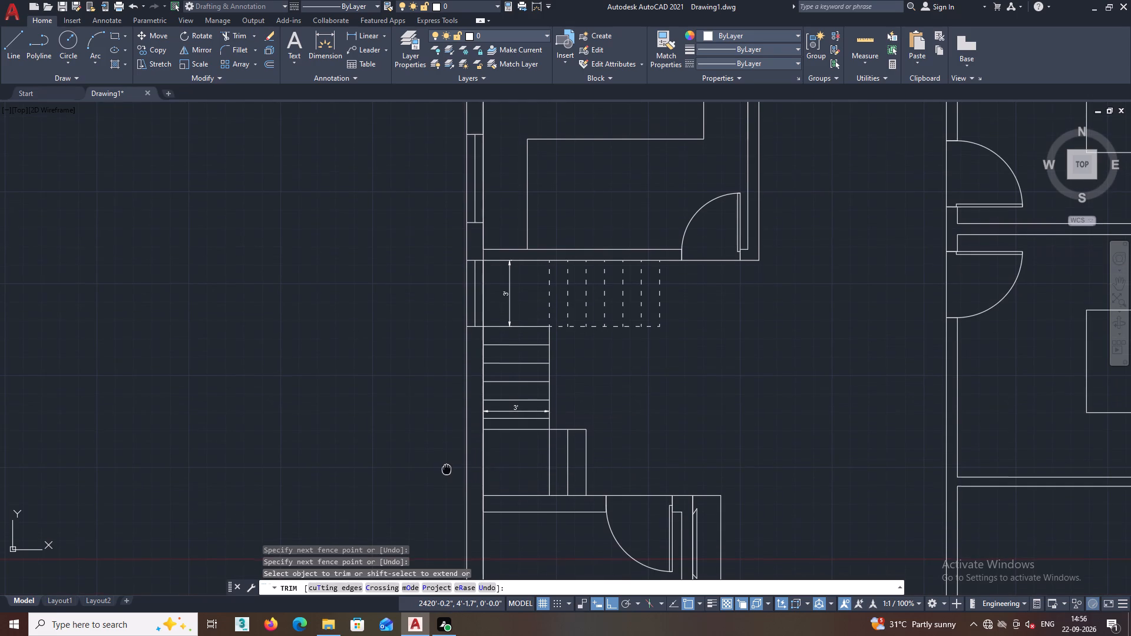
pyautogui.moveTo(447, 469); pyautogui.dragTo(447, 469, button='middle')
pyautogui.press('Escape')
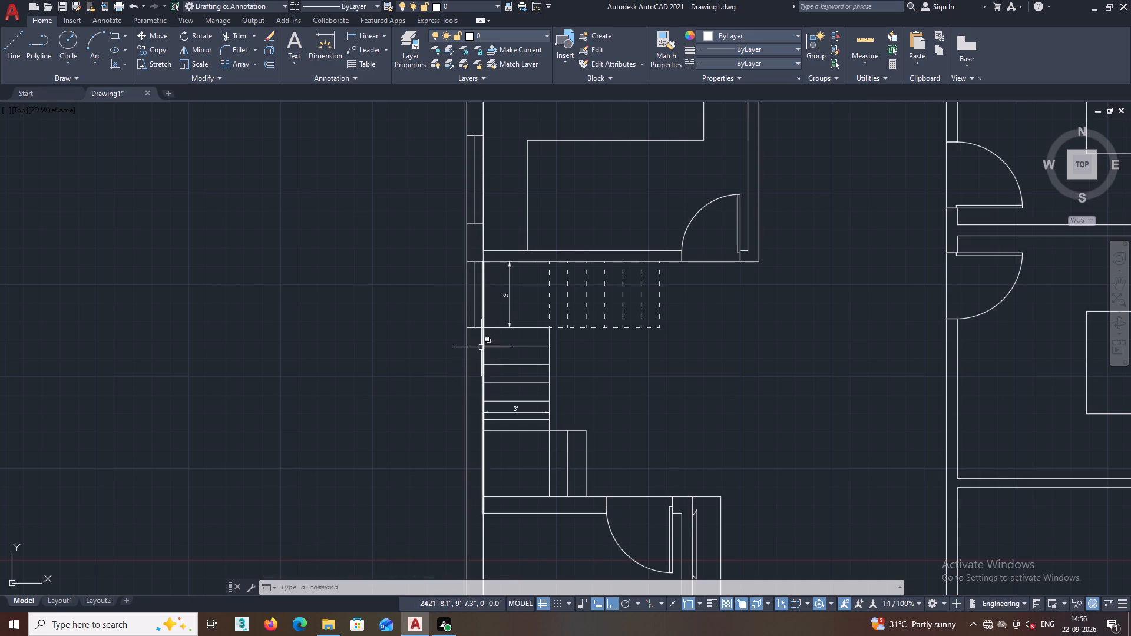
# Trim the left outer wall's inner face line where the wall between the counter room and stair landing joins it.
pyautogui.moveTo(473, 345); pyautogui.dragTo(442, 347, button='middle')
pyautogui.moveTo(472, 284); pyautogui.dragTo(469, 301, button='middle')
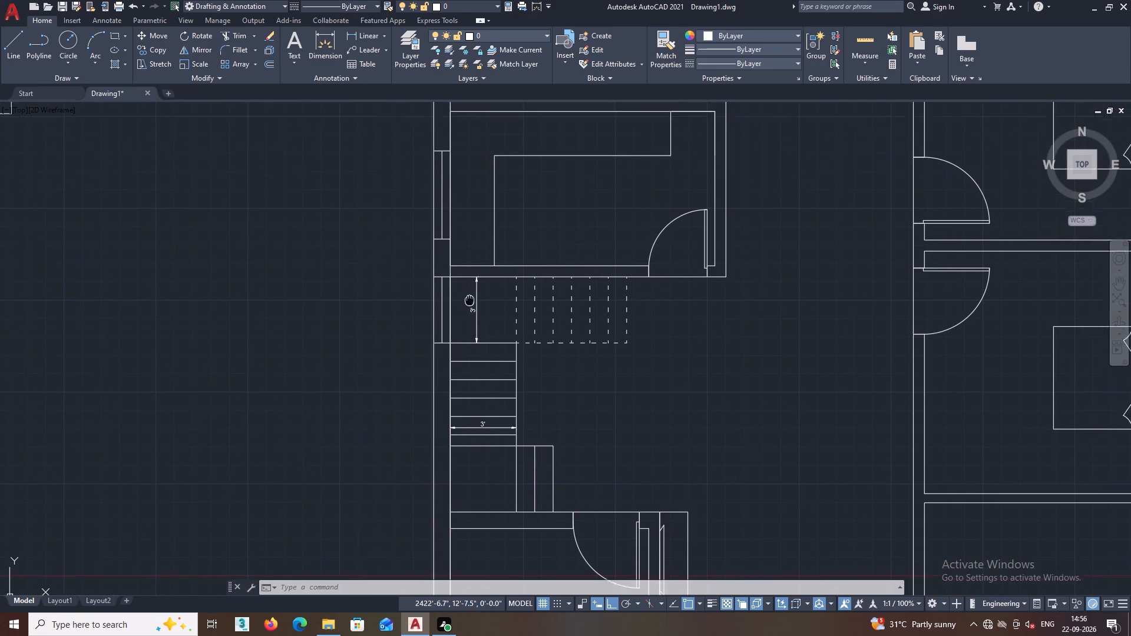
pyautogui.moveTo(469, 301); pyautogui.dragTo(475, 334, button='middle')
pyautogui.scroll(2, 463, 309)
pyautogui.write('TR')
pyautogui.press('Return')
pyautogui.click(448, 310)
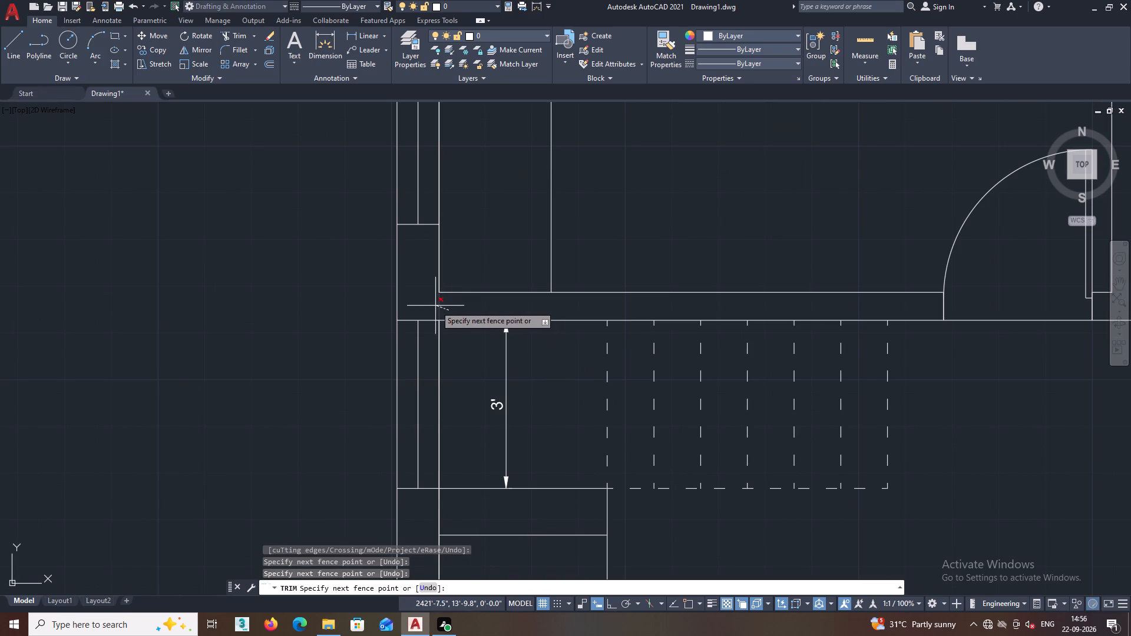
pyautogui.click(432, 303)
pyautogui.press('Escape')
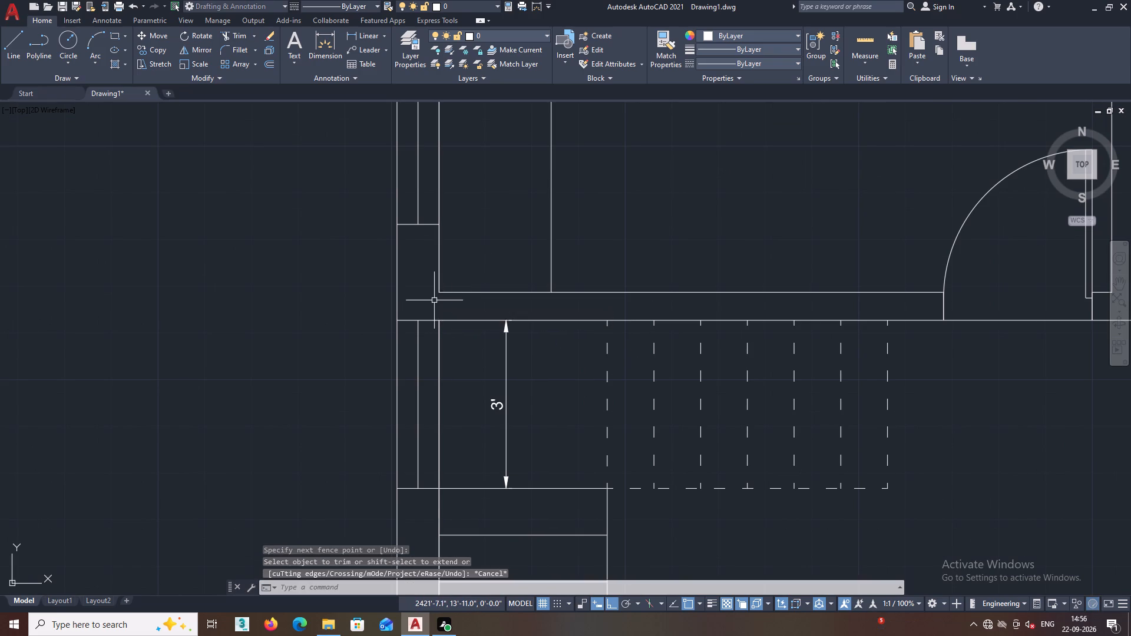
# Copy the 3' landing window about 7'-8" down the left outer wall, its upper end level with the lower stair landing's upper edge.
pyautogui.scroll(-2, 455, 324)
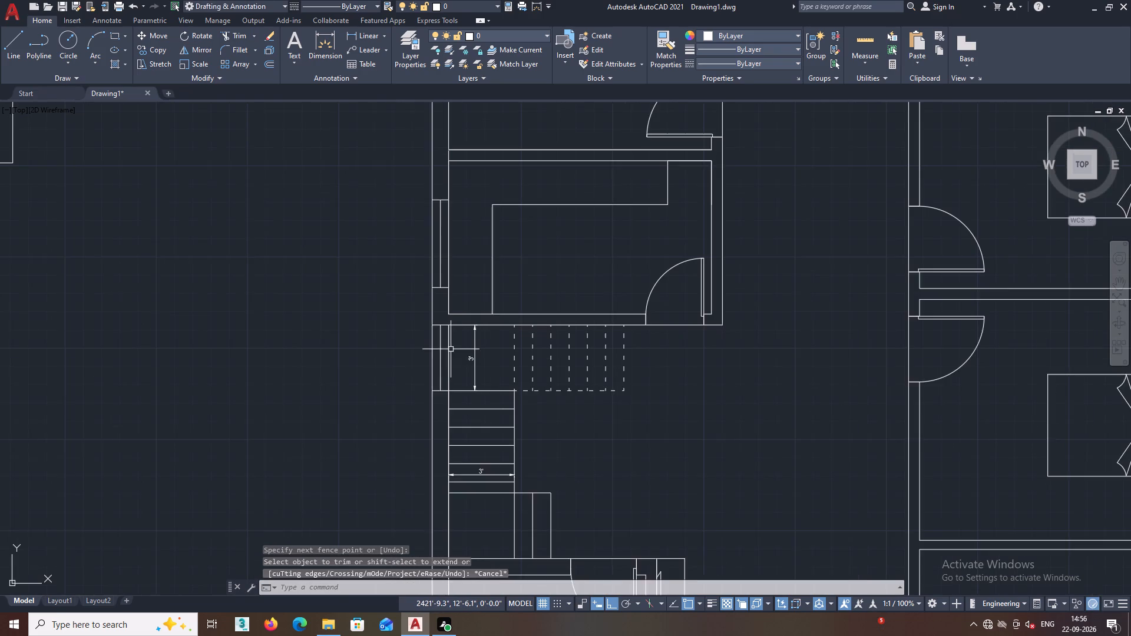
pyautogui.moveTo(450, 352); pyautogui.dragTo(443, 316, button='middle')
pyautogui.moveTo(428, 343); pyautogui.dragTo(429, 280, button='middle')
pyautogui.moveTo(435, 356); pyautogui.dragTo(447, 309, button='middle')
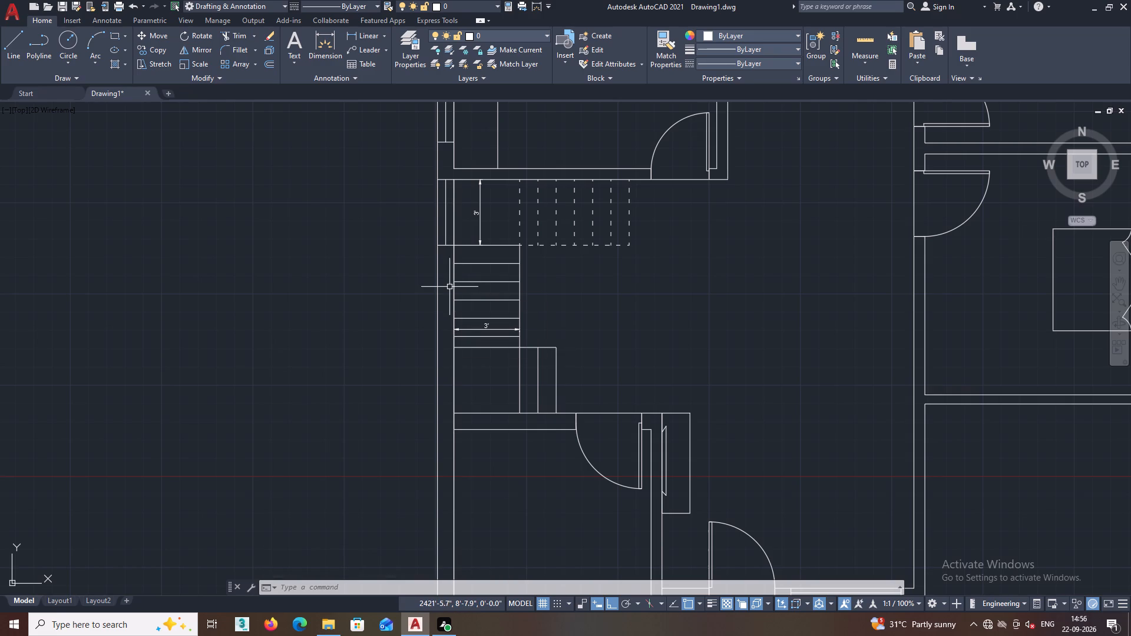
pyautogui.moveTo(405, 266); pyautogui.dragTo(421, 374, button='middle')
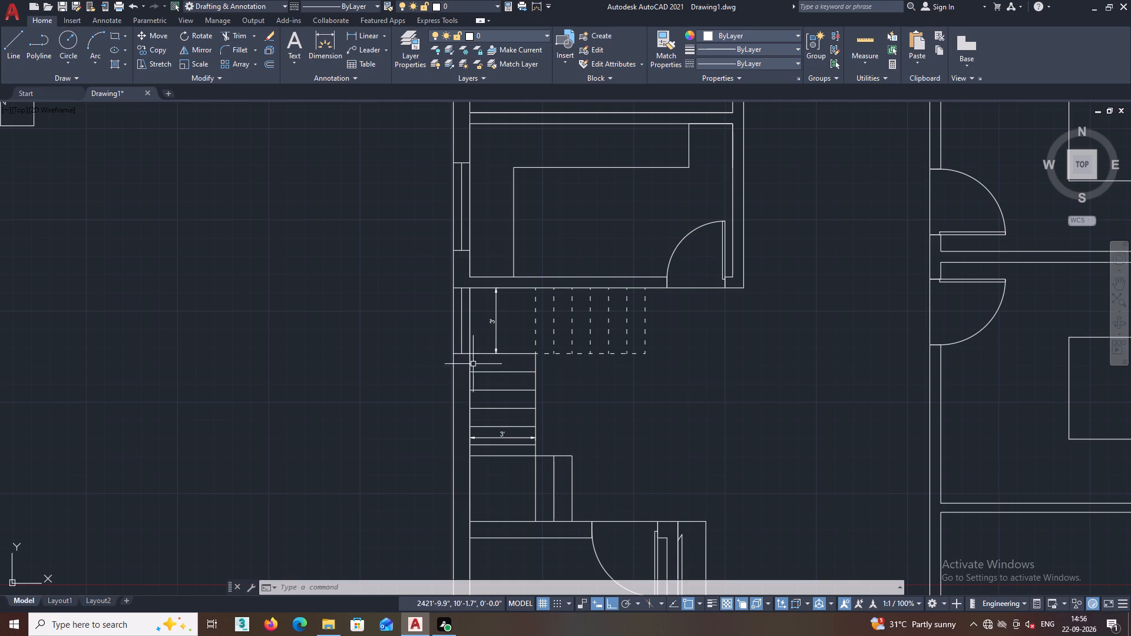
pyautogui.moveTo(473, 368); pyautogui.dragTo(461, 385, button='middle')
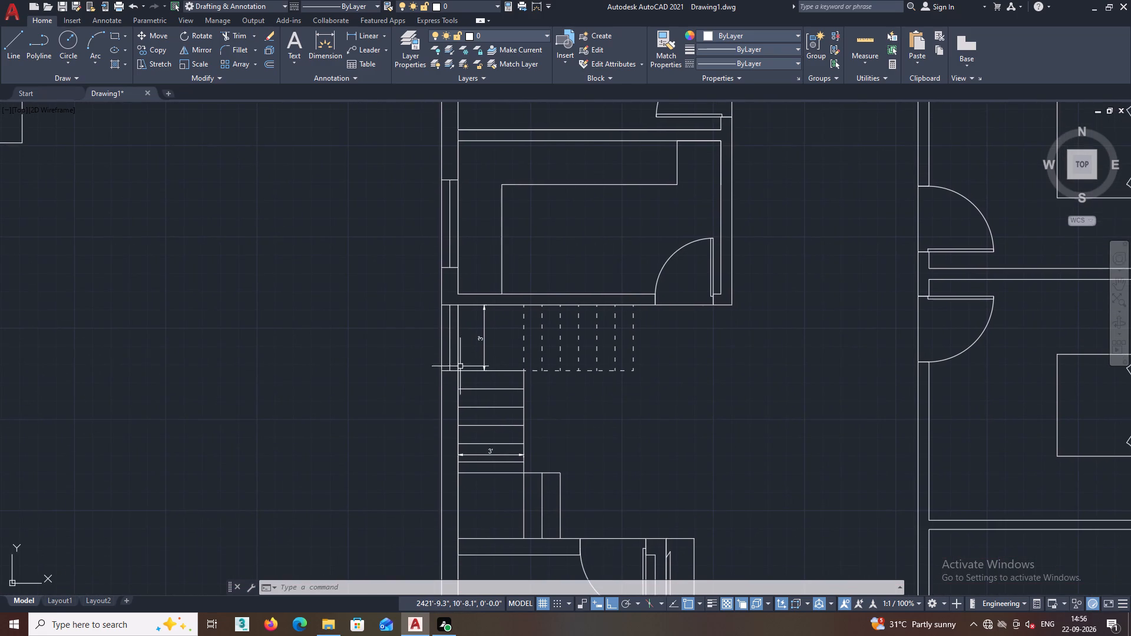
pyautogui.scroll(2, 458, 355)
pyautogui.click(442, 417)
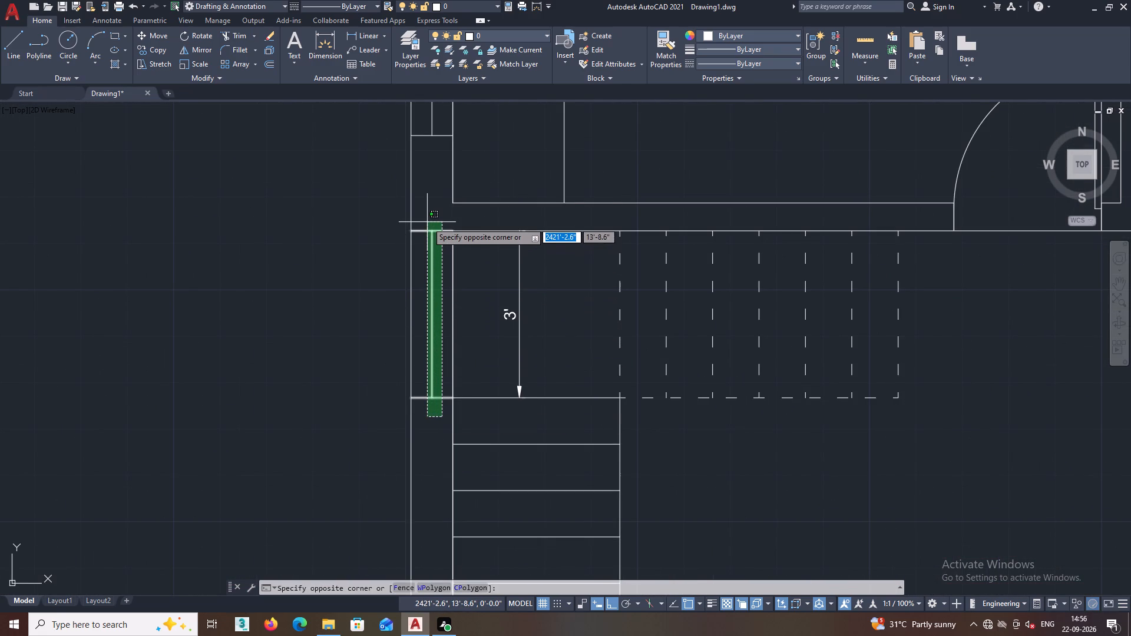
pyautogui.click(427, 222)
pyautogui.rightClick(287, 214)
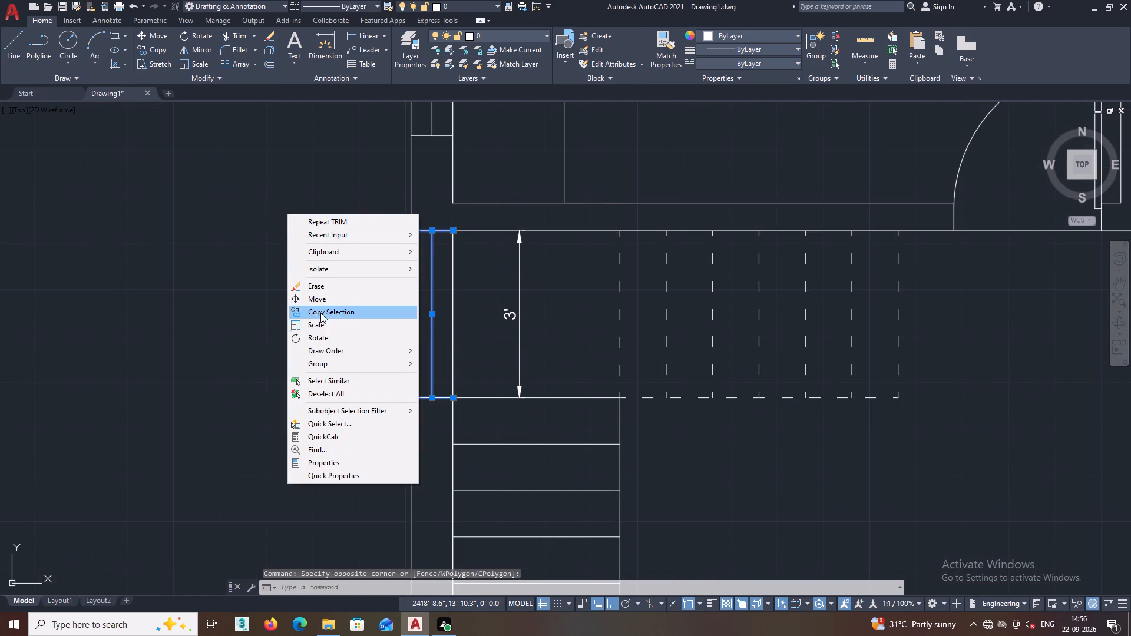
pyautogui.click(323, 308)
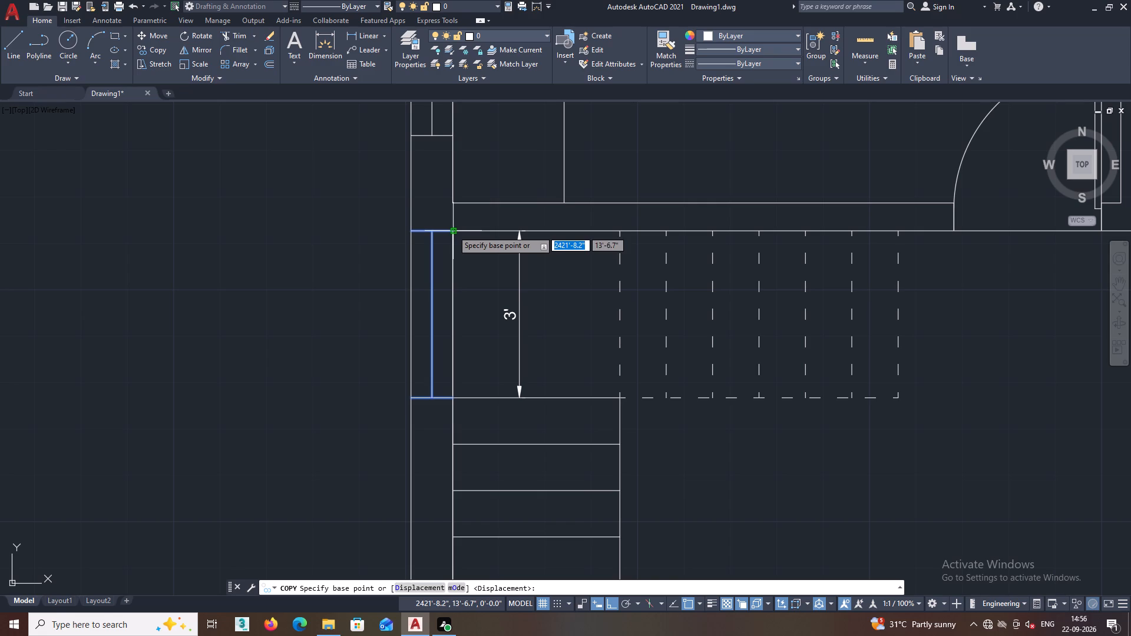
pyautogui.click(452, 230)
pyautogui.scroll(-3, 445, 378)
pyautogui.moveTo(443, 386); pyautogui.dragTo(448, 297, button='middle')
pyautogui.scroll(2, 454, 379)
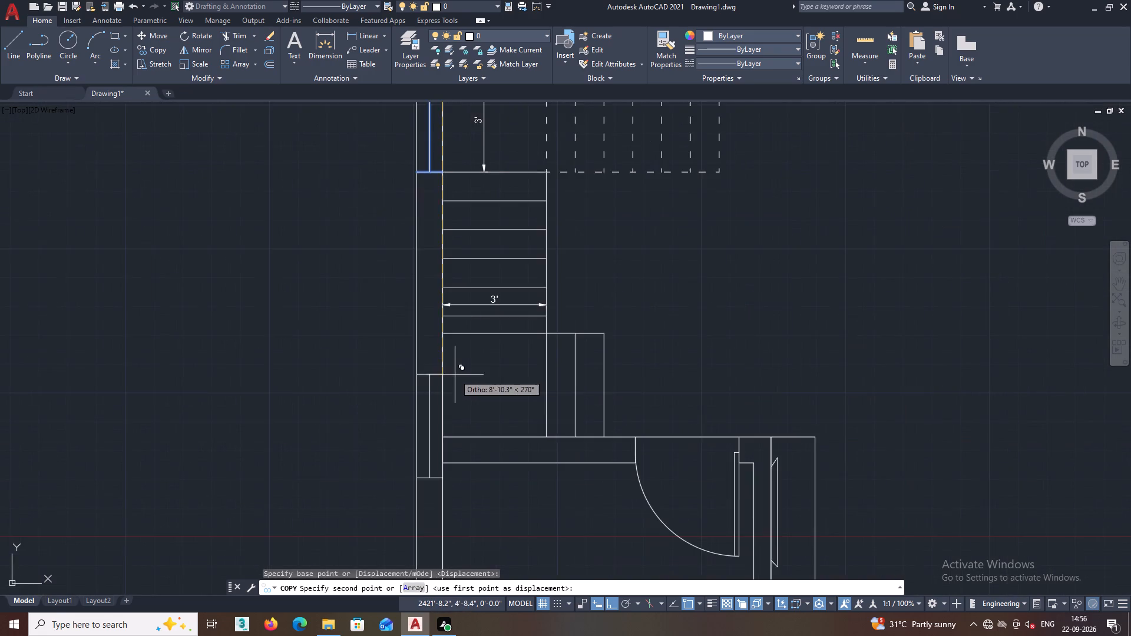
pyautogui.scroll(1, 454, 368)
pyautogui.moveTo(450, 359); pyautogui.dragTo(451, 317, button='middle')
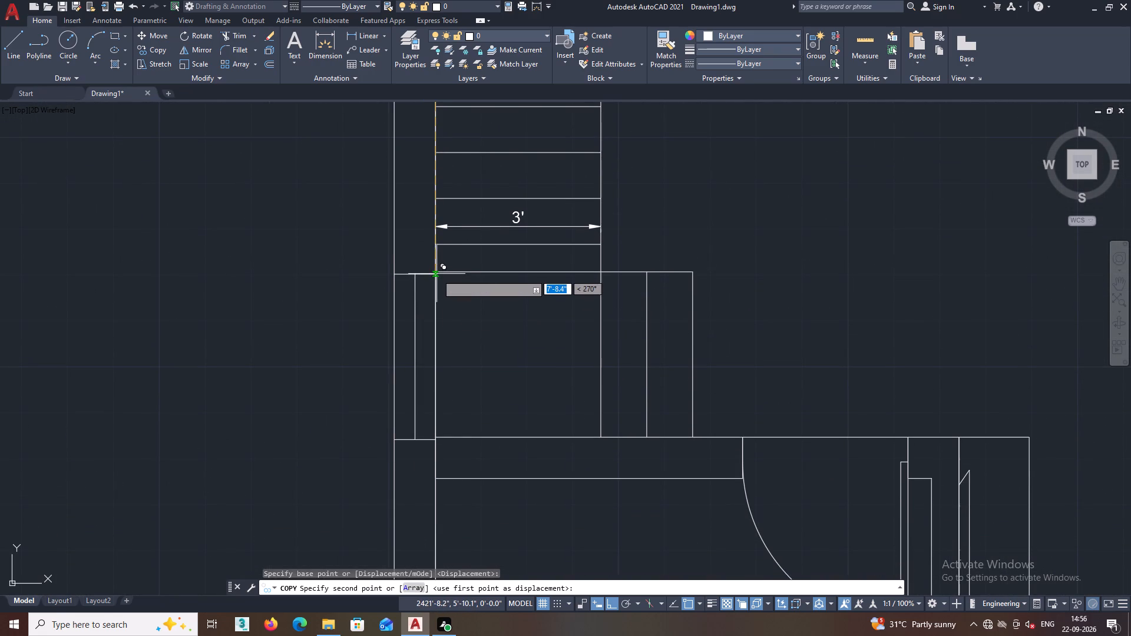
pyautogui.click(436, 273)
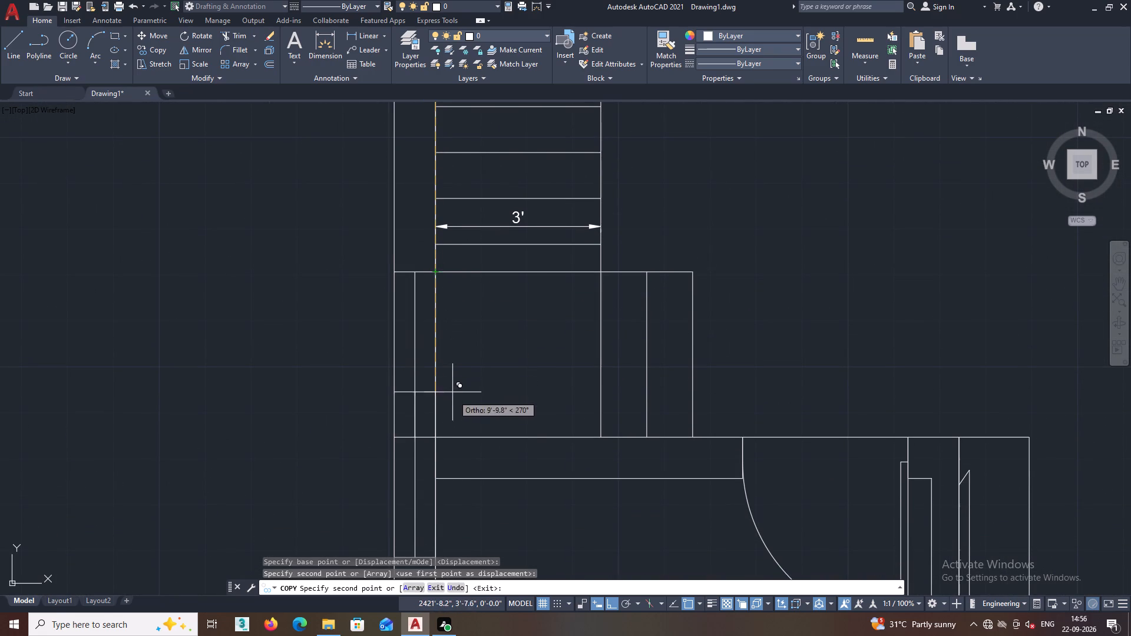
pyautogui.moveTo(453, 405); pyautogui.dragTo(454, 345, button='middle')
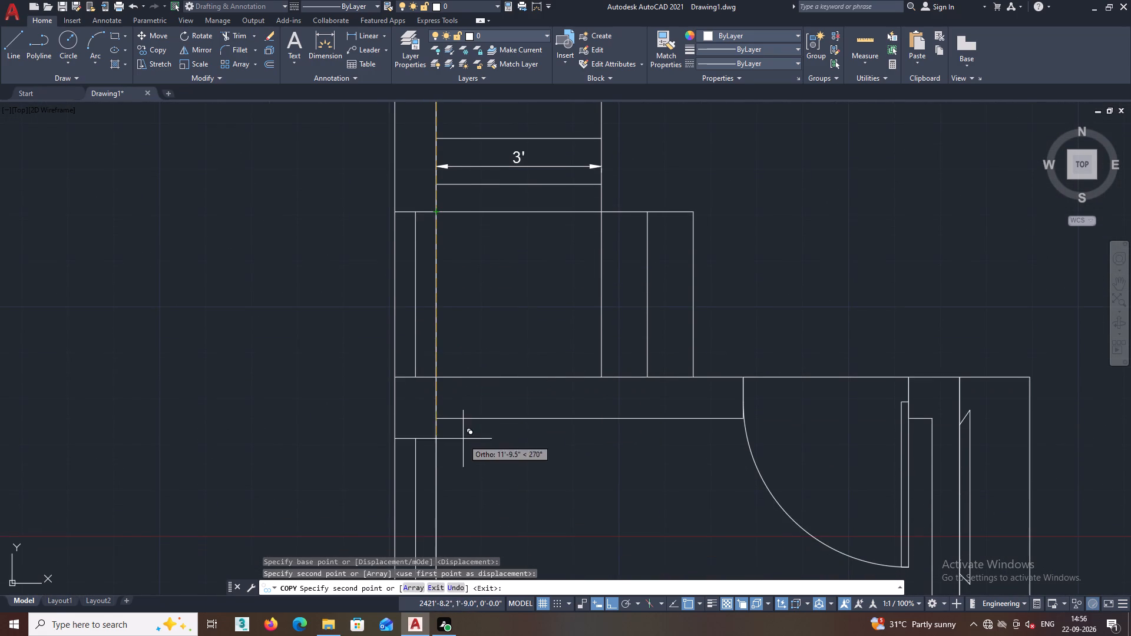
pyautogui.moveTo(462, 440); pyautogui.dragTo(465, 362, button='middle')
pyautogui.press('Escape')
# Trim the left outer wall's inner face line where the front room's wall below the lower stair landing joins it.
pyautogui.scroll(-1, 448, 346)
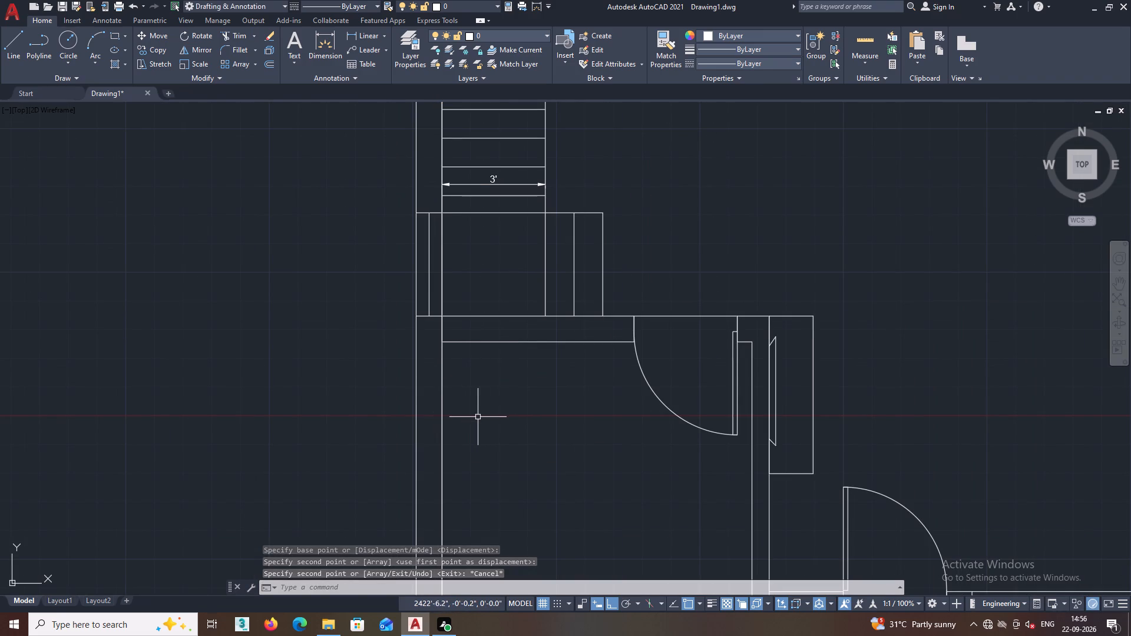
pyautogui.moveTo(474, 415); pyautogui.dragTo(460, 443, button='middle')
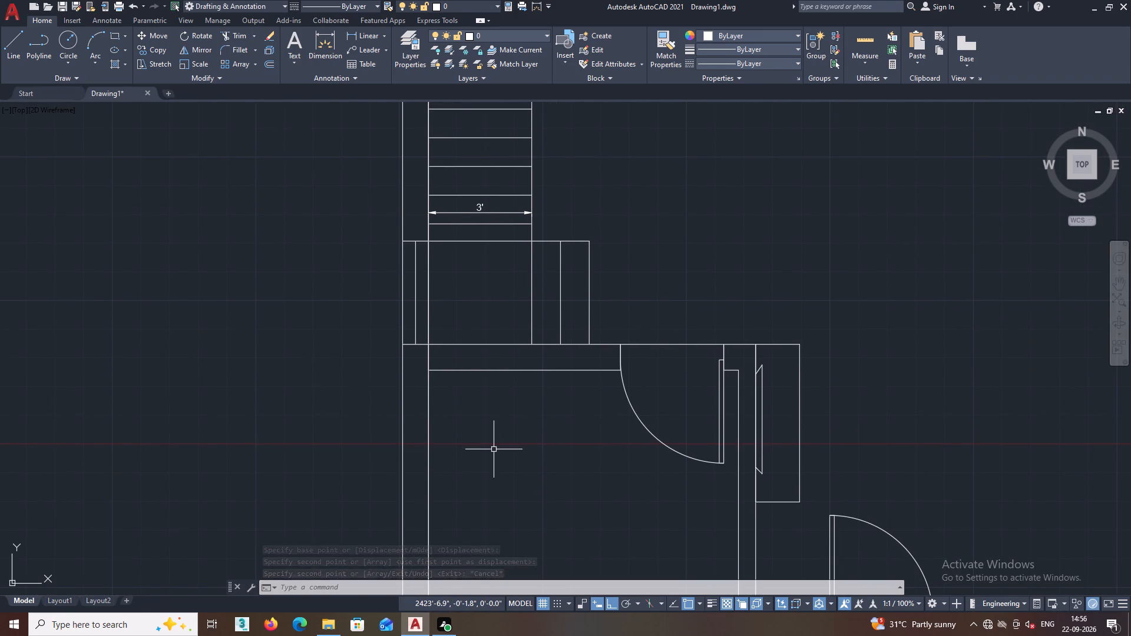
pyautogui.moveTo(446, 371); pyautogui.dragTo(415, 373, button='middle')
pyautogui.scroll(-1, 485, 379)
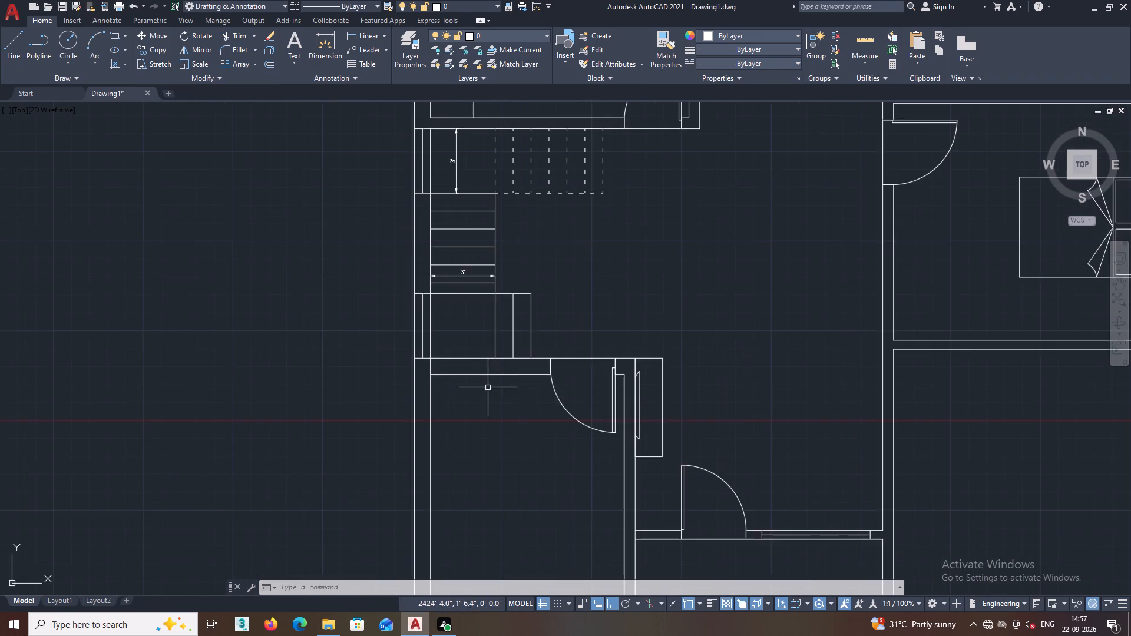
pyautogui.moveTo(485, 387); pyautogui.dragTo(383, 385, button='middle')
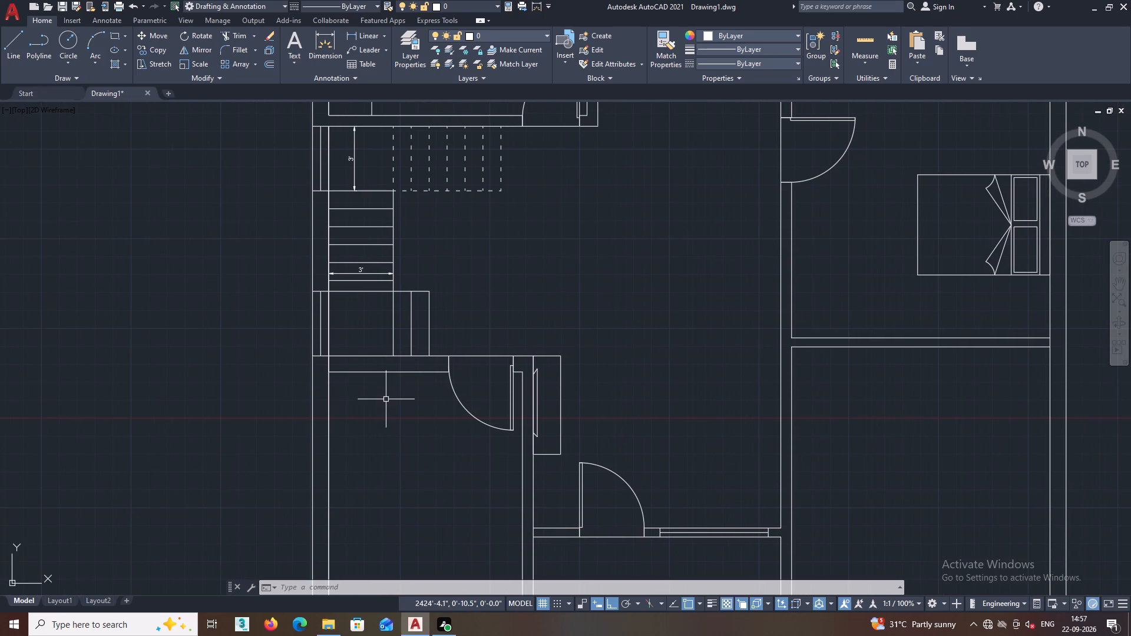
pyautogui.press('t')
pyautogui.press('r')
pyautogui.press('Return')
pyautogui.scroll(2, 331, 366)
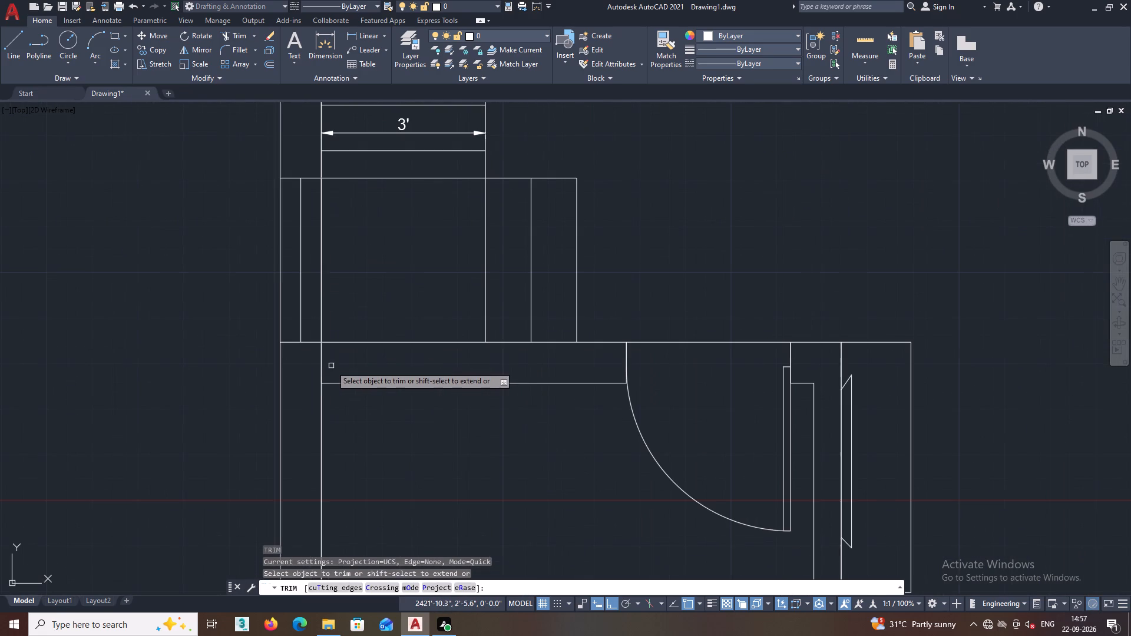
pyautogui.click(331, 366)
pyautogui.click(316, 375)
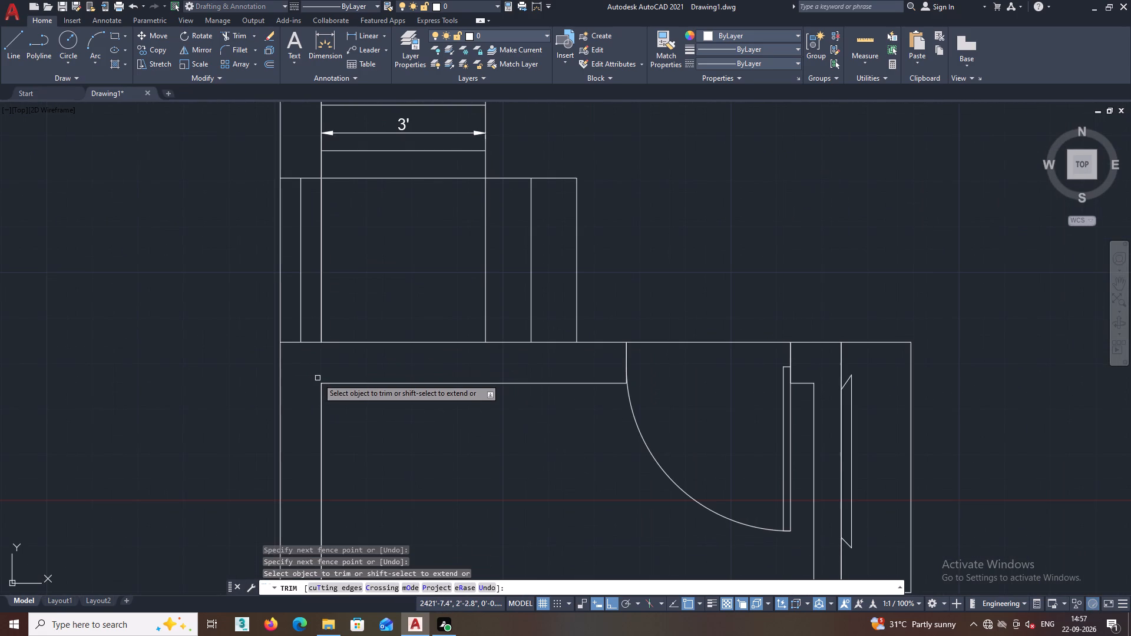
pyautogui.scroll(-2, 323, 374)
pyautogui.moveTo(340, 400); pyautogui.dragTo(340, 385, button='middle')
pyautogui.scroll(-1, 340, 386)
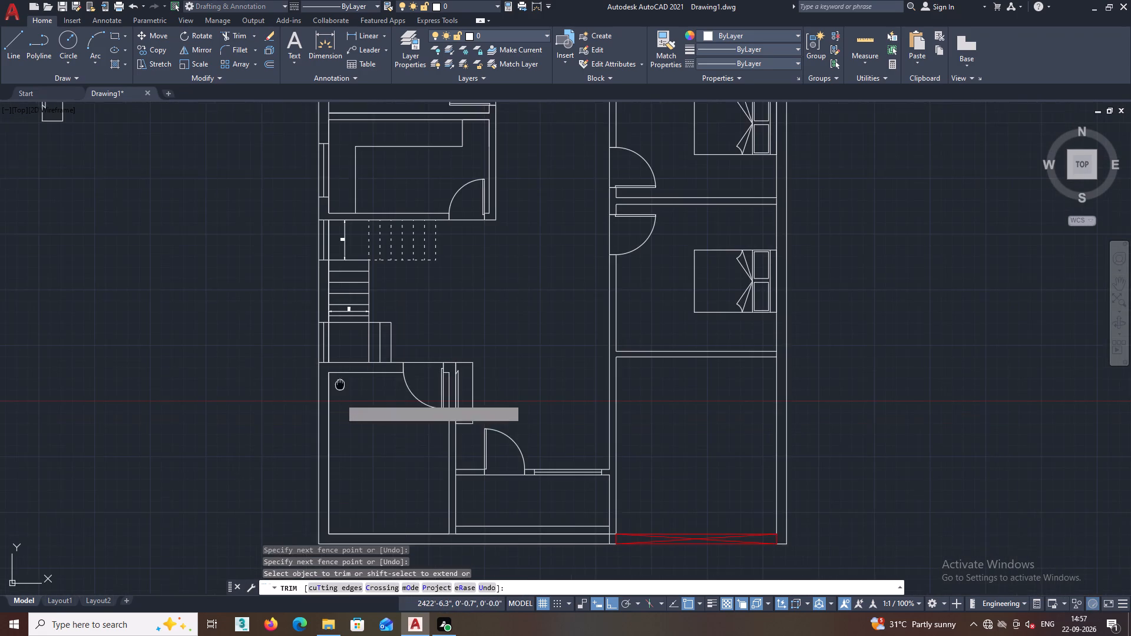
pyautogui.moveTo(340, 385); pyautogui.dragTo(340, 364, button='middle')
pyautogui.press('space')
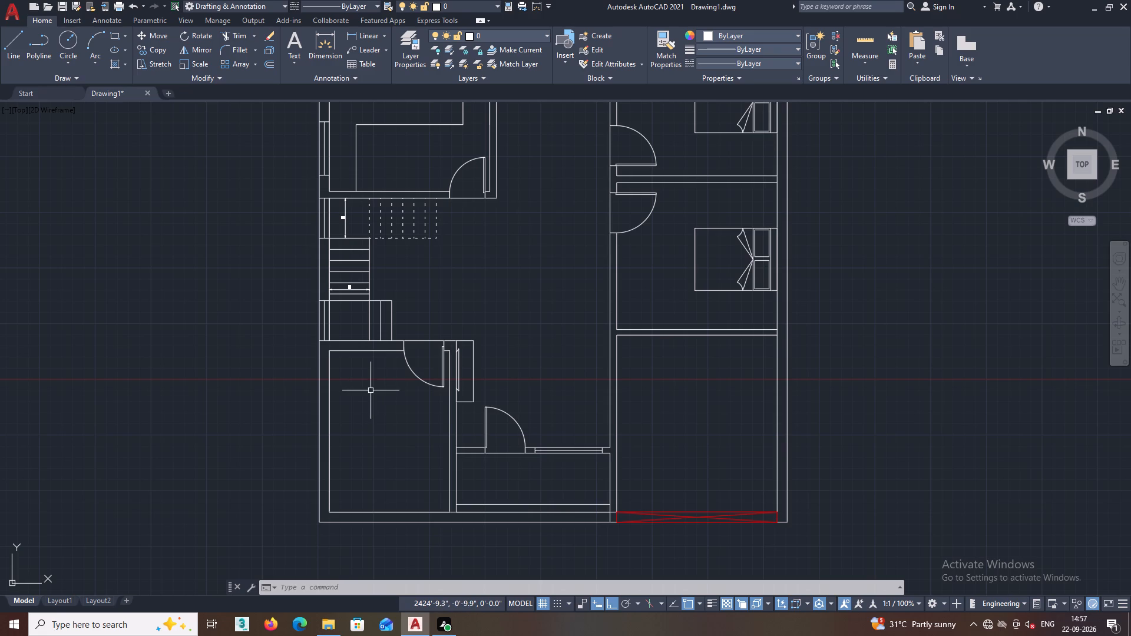
# Copy the counter room's left-wall window straight down about 21'-2" onto the front room's left outer wall.
pyautogui.moveTo(365, 397); pyautogui.dragTo(360, 414, button='middle')
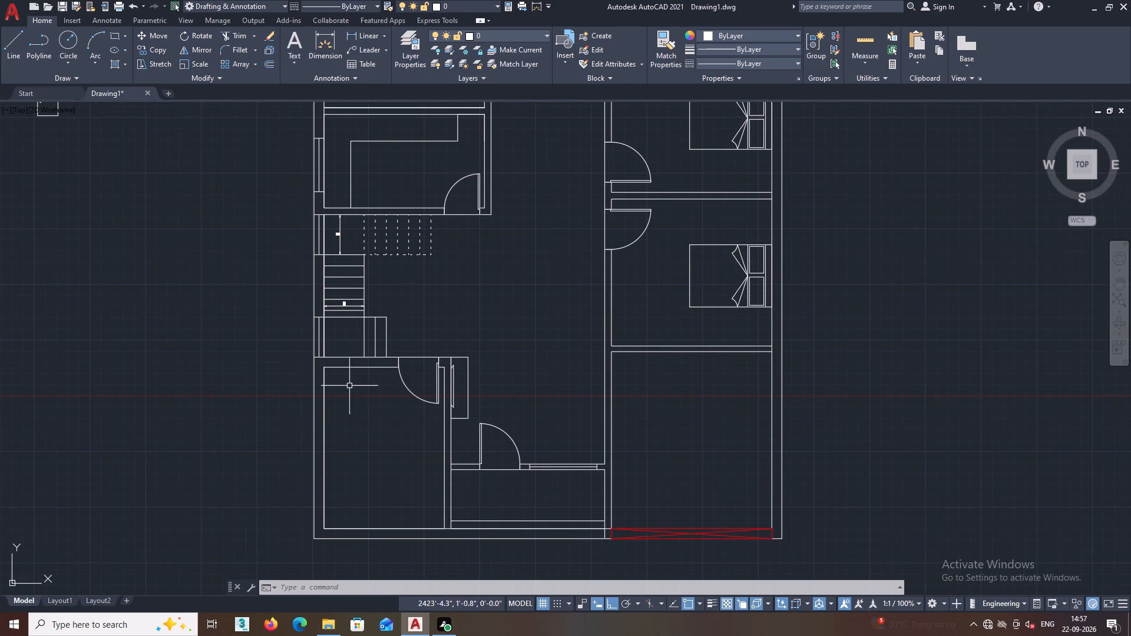
pyautogui.moveTo(372, 439); pyautogui.dragTo(368, 410, button='middle')
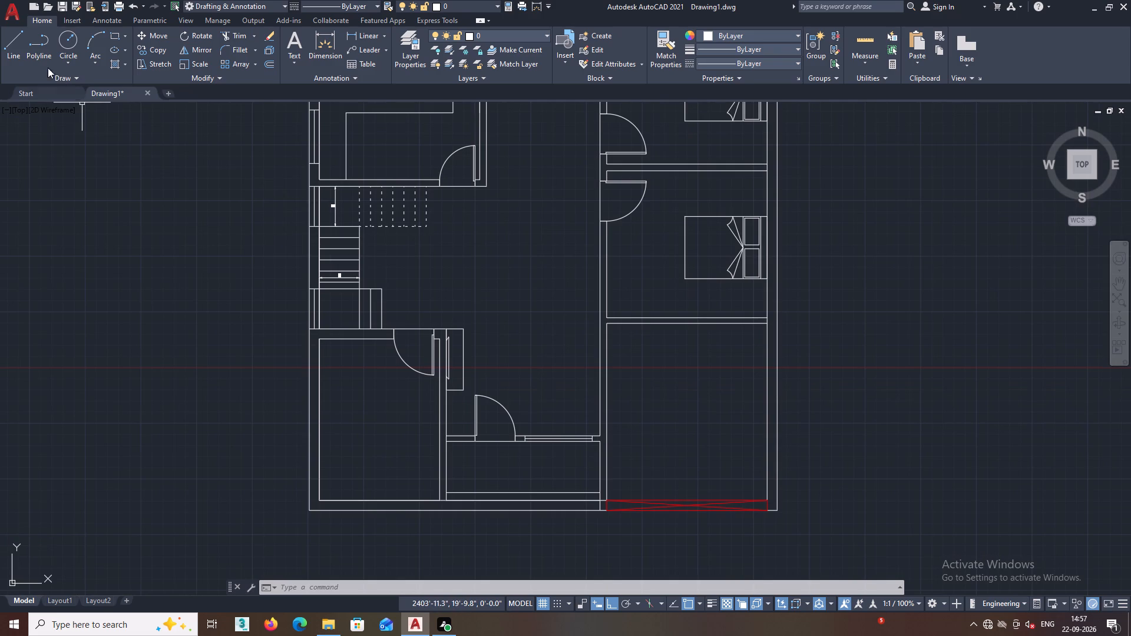
pyautogui.moveTo(376, 317); pyautogui.dragTo(375, 508, button='middle')
pyautogui.scroll(2, 283, 379)
pyautogui.scroll(1, 350, 349)
pyautogui.moveTo(350, 346); pyautogui.dragTo(346, 435, button='middle')
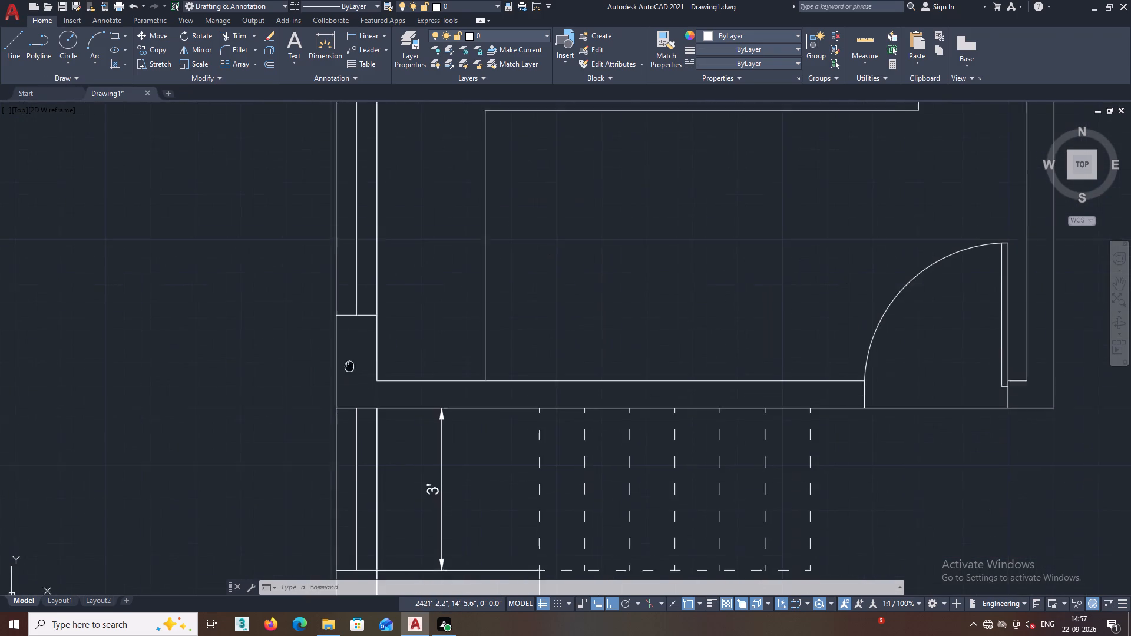
pyautogui.moveTo(346, 435); pyautogui.dragTo(346, 485, button='middle')
pyautogui.click(360, 461)
pyautogui.click(343, 196)
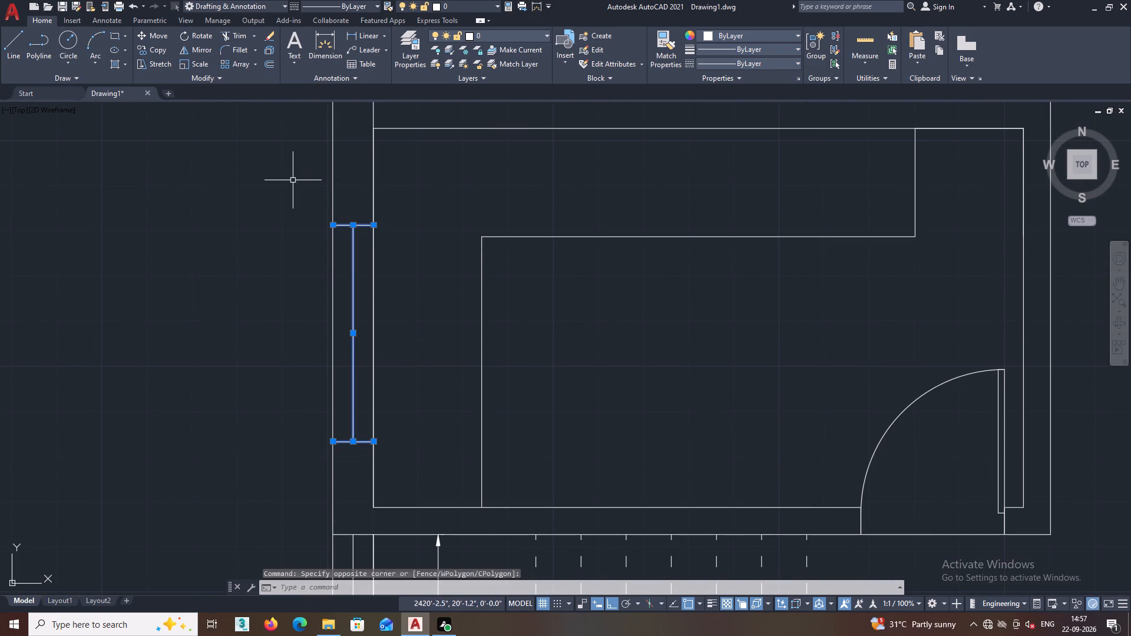
pyautogui.rightClick(292, 181)
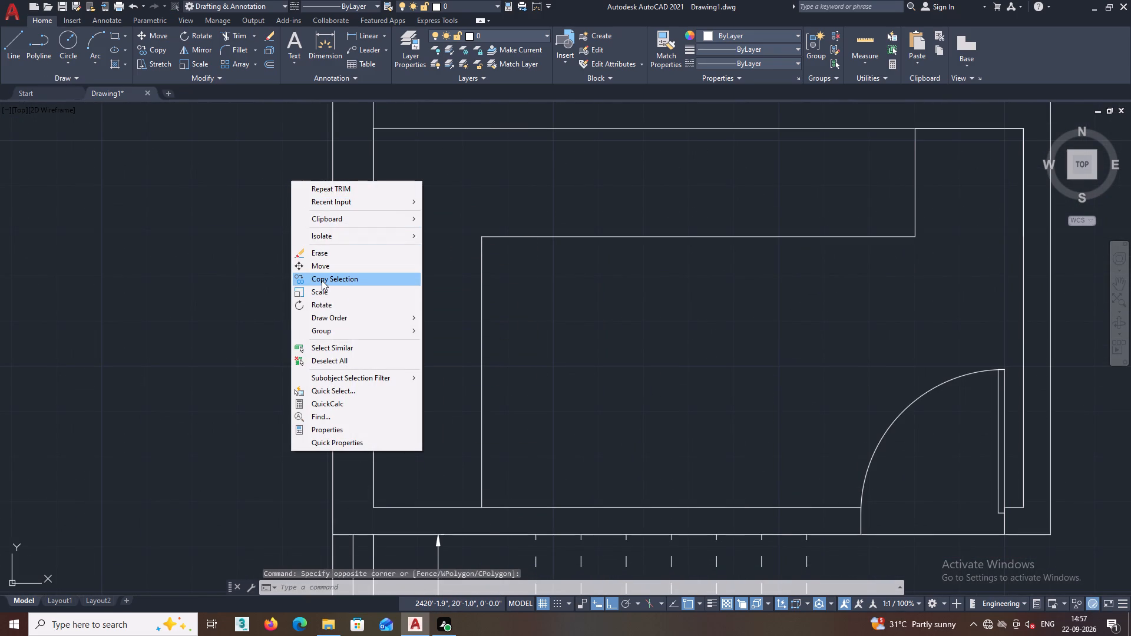
pyautogui.click(322, 280)
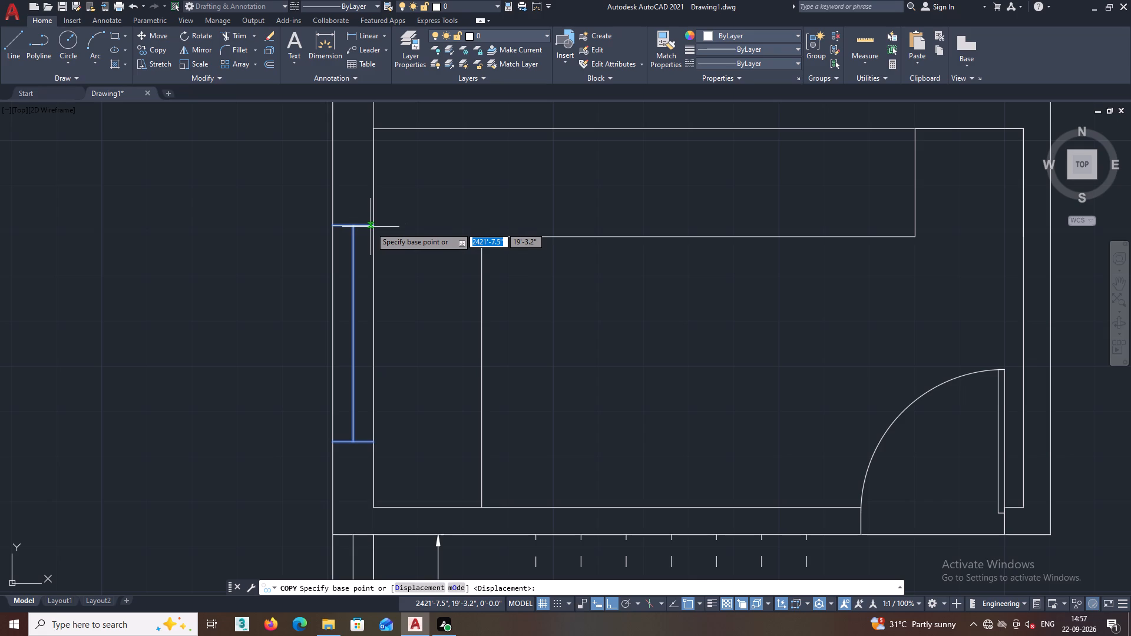
pyautogui.click(372, 227)
pyautogui.scroll(-5, 357, 321)
pyautogui.moveTo(346, 469); pyautogui.dragTo(356, 314, button='middle')
pyautogui.scroll(2, 368, 328)
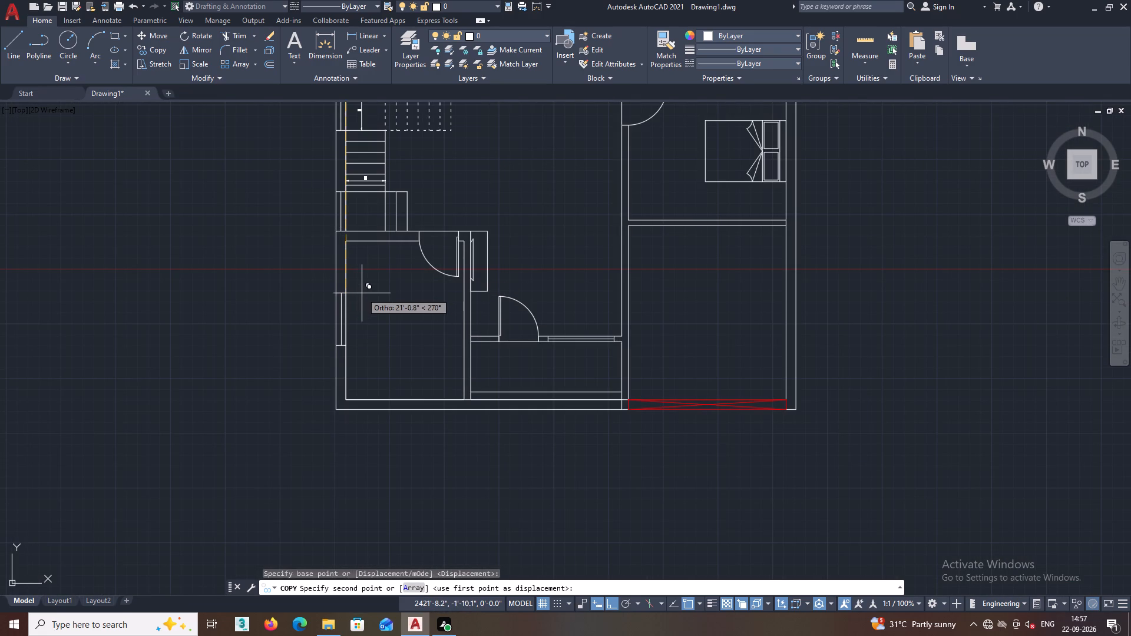
pyautogui.scroll(3, 352, 281)
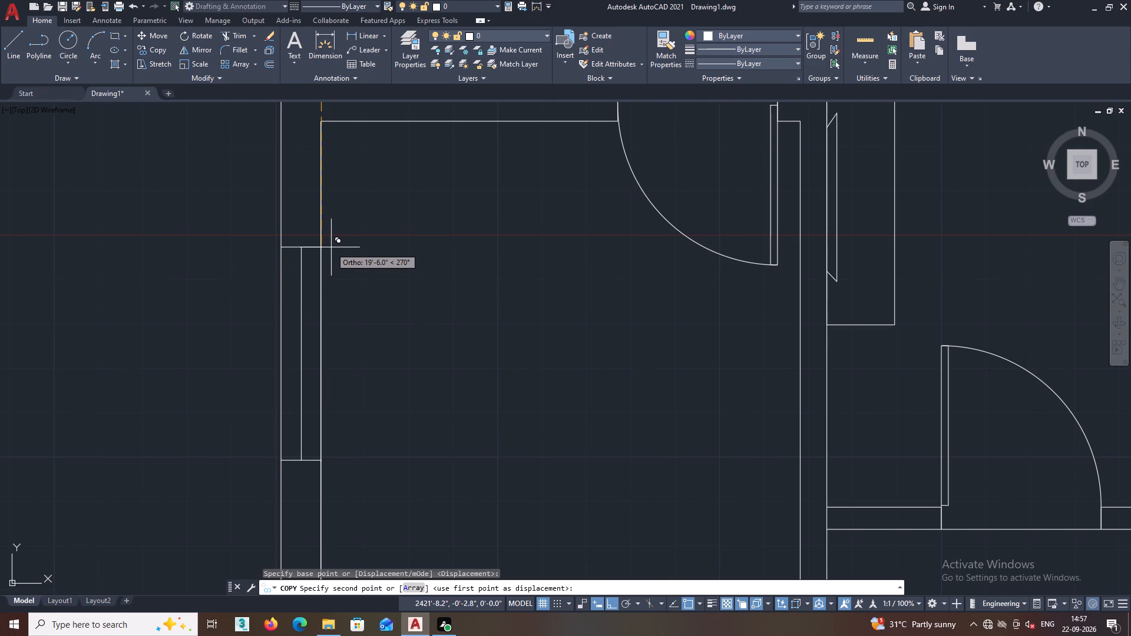
pyautogui.scroll(-1, 323, 250)
pyautogui.moveTo(308, 263); pyautogui.dragTo(312, 243, button='middle')
pyautogui.moveTo(310, 287); pyautogui.dragTo(325, 218, button='middle')
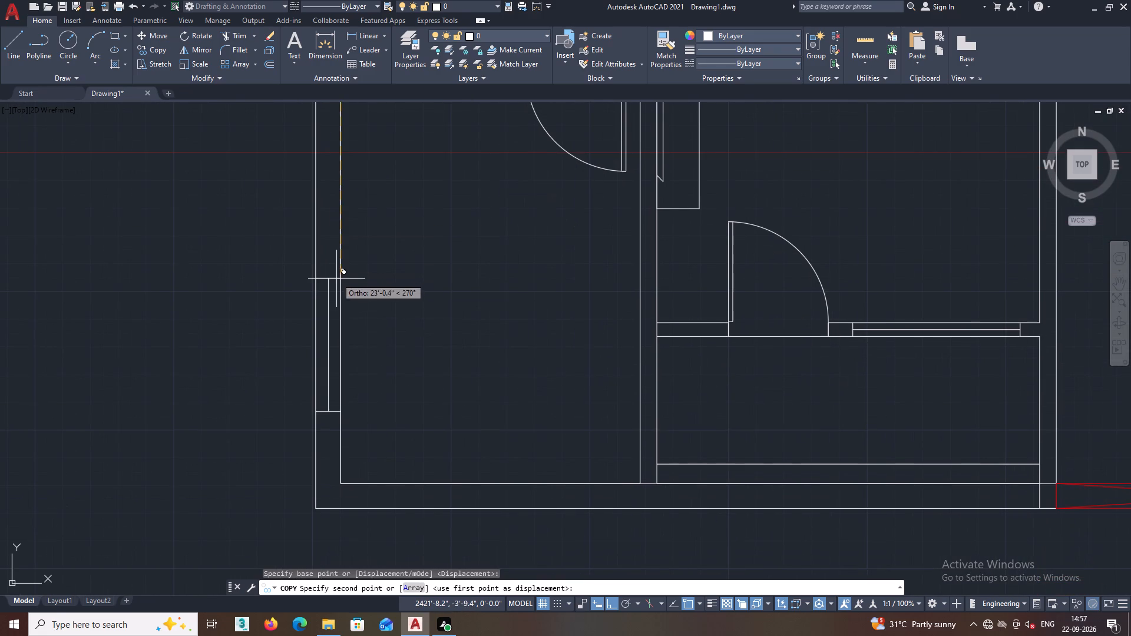
pyautogui.scroll(-1, 336, 278)
pyautogui.moveTo(336, 277); pyautogui.dragTo(341, 240, button='middle')
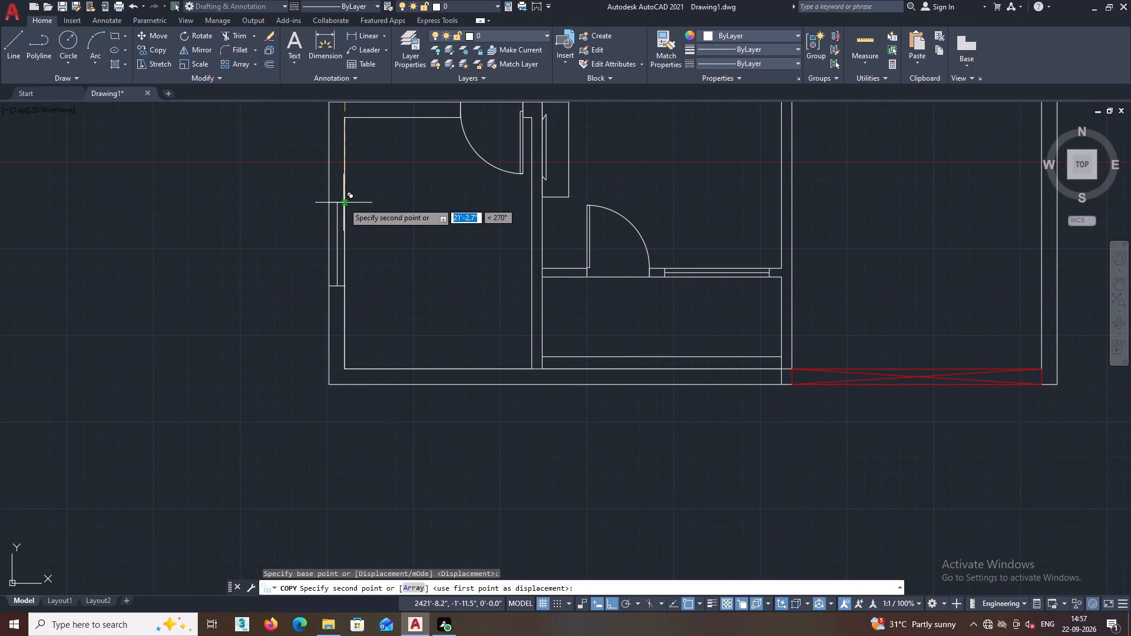
pyautogui.click(343, 201)
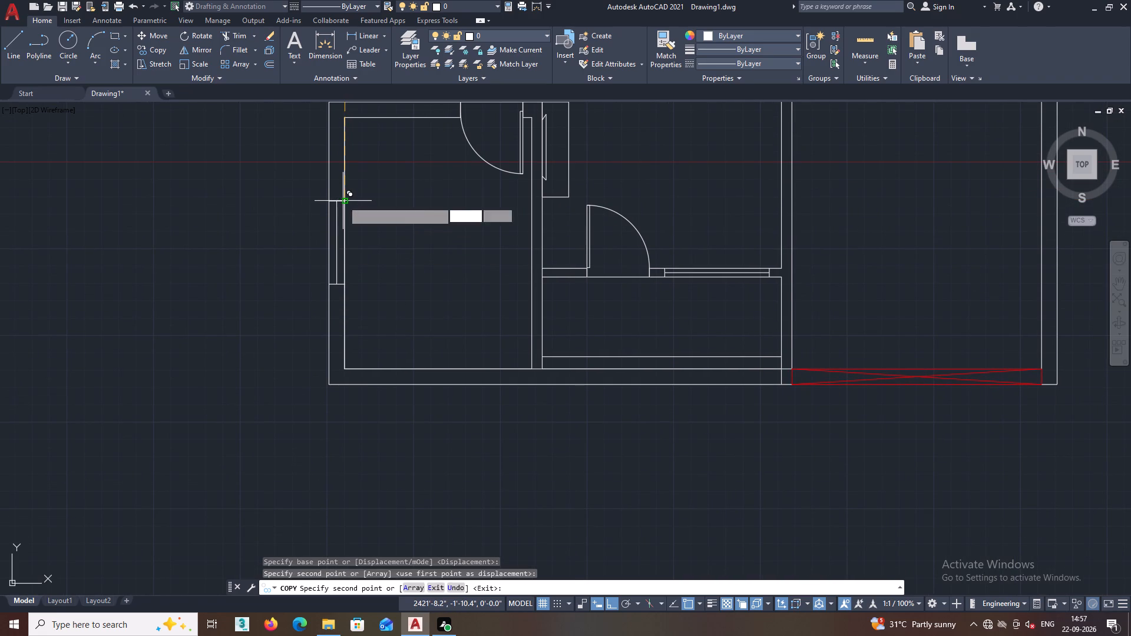
pyautogui.press('Escape')
# Draw a polyline along the front room's bottom and left inner wall faces, 9' across and 12'-1" up to the upper corner.
pyautogui.moveTo(411, 336); pyautogui.dragTo(366, 351, button='middle')
pyautogui.scroll(-1, 366, 351)
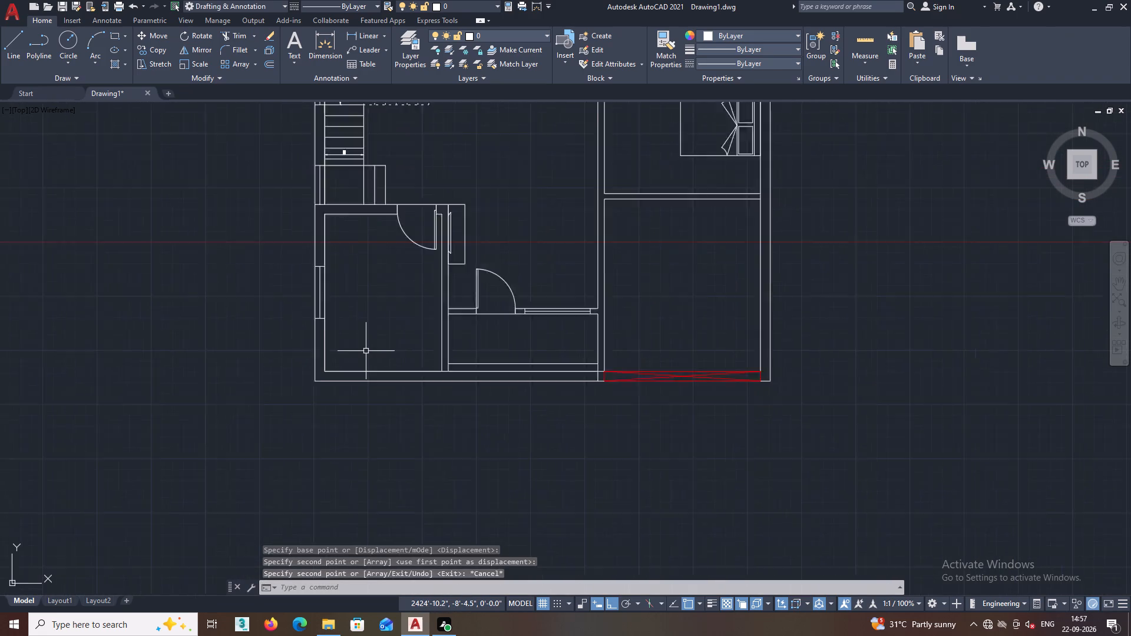
pyautogui.scroll(-1, 366, 351)
pyautogui.moveTo(368, 347); pyautogui.dragTo(340, 356, button='middle')
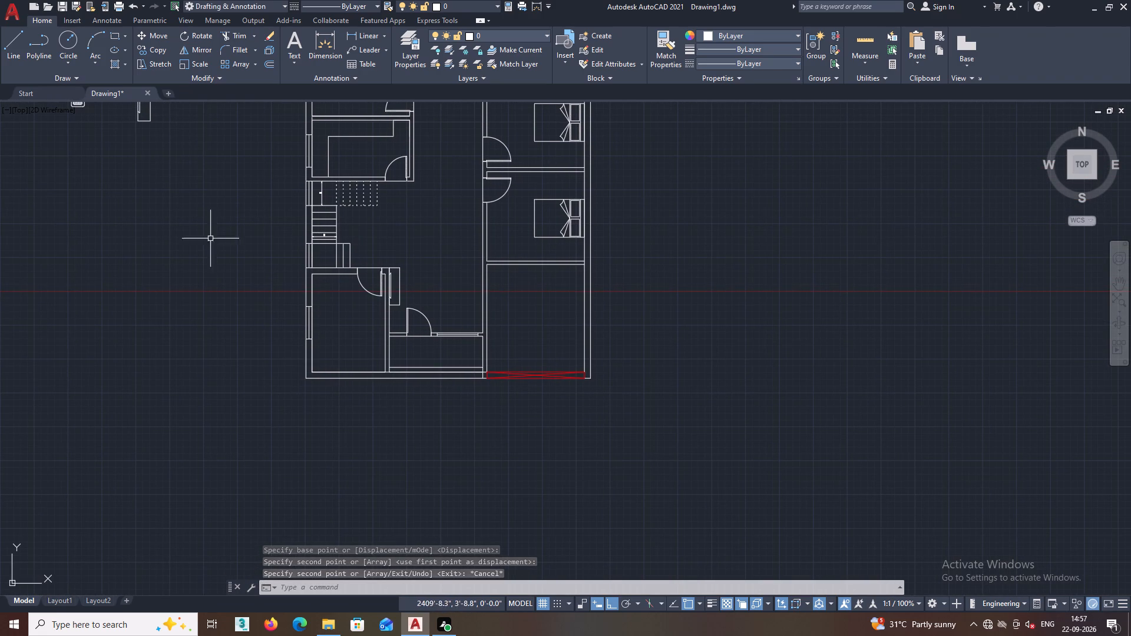
pyautogui.doubleClick(42, 41)
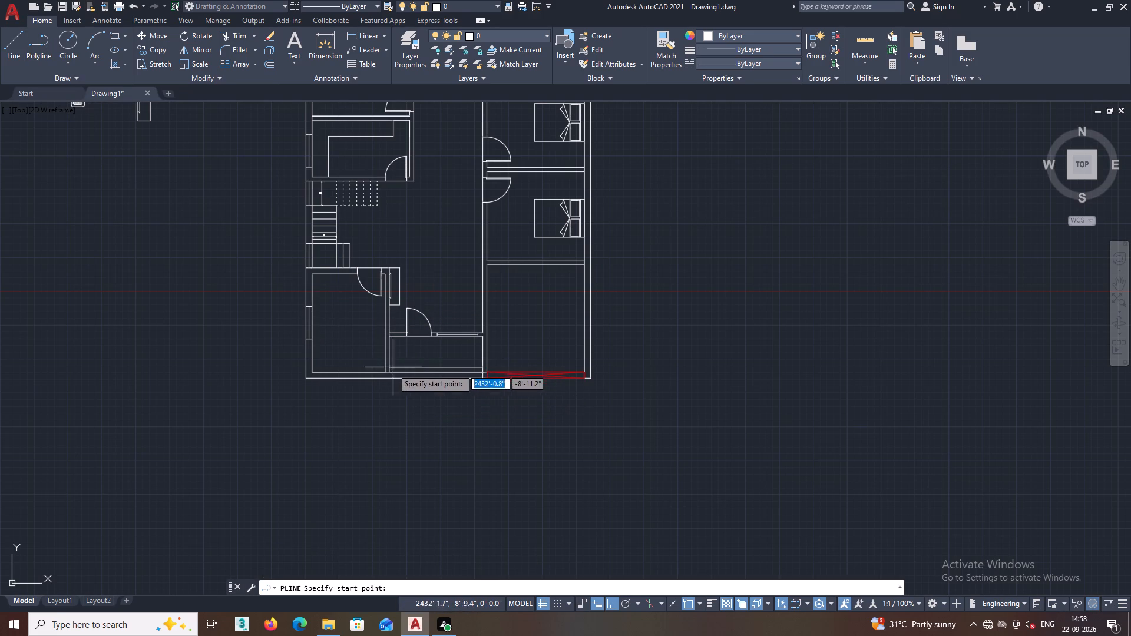
pyautogui.scroll(2, 389, 372)
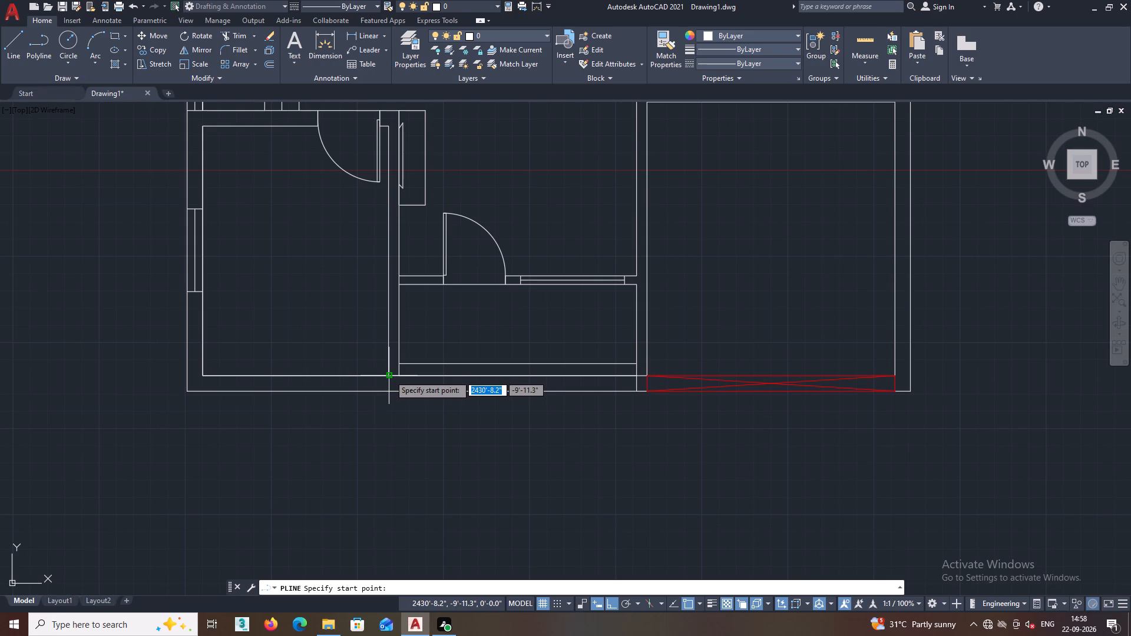
pyautogui.click(389, 375)
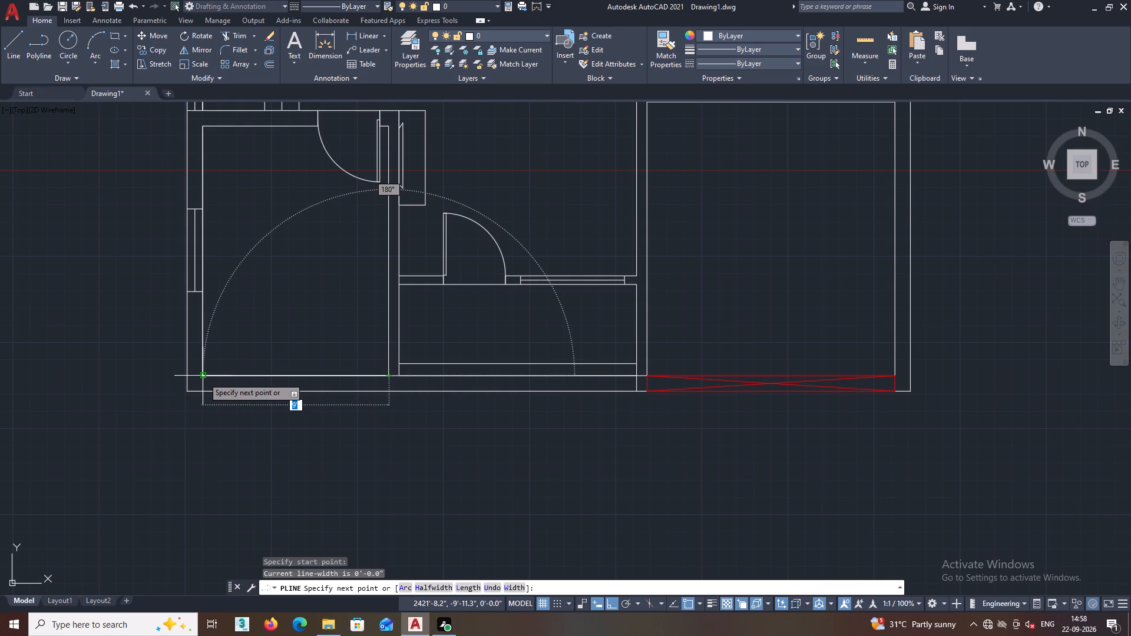
pyautogui.click(203, 377)
pyautogui.moveTo(205, 277); pyautogui.dragTo(203, 448, button='middle')
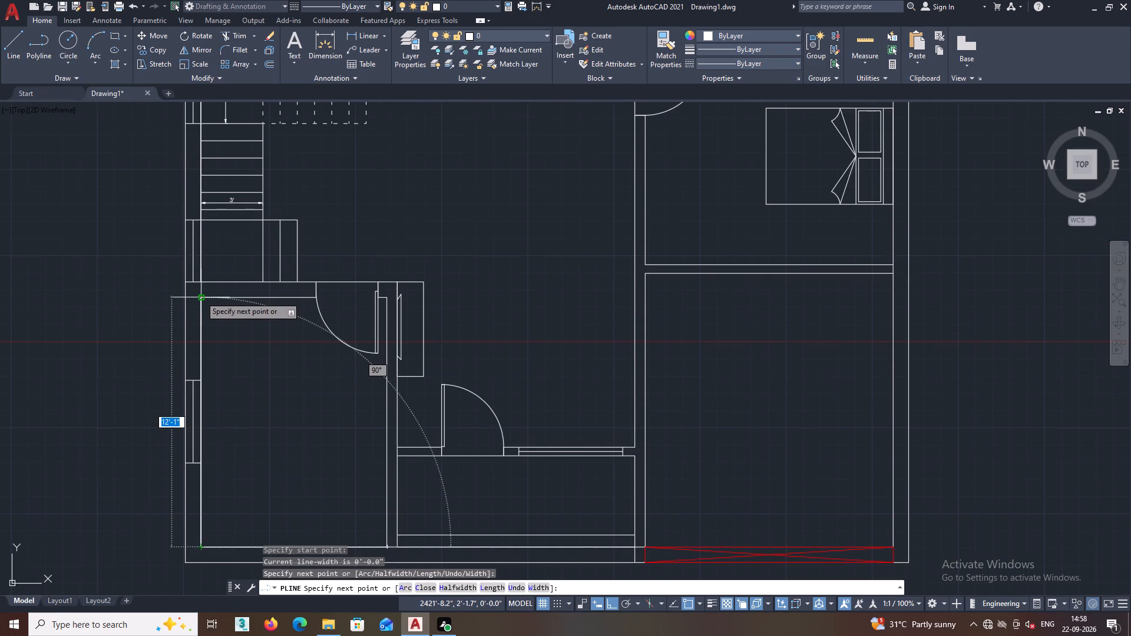
pyautogui.click(201, 296)
pyautogui.rightClick(201, 296)
pyautogui.press('Escape')
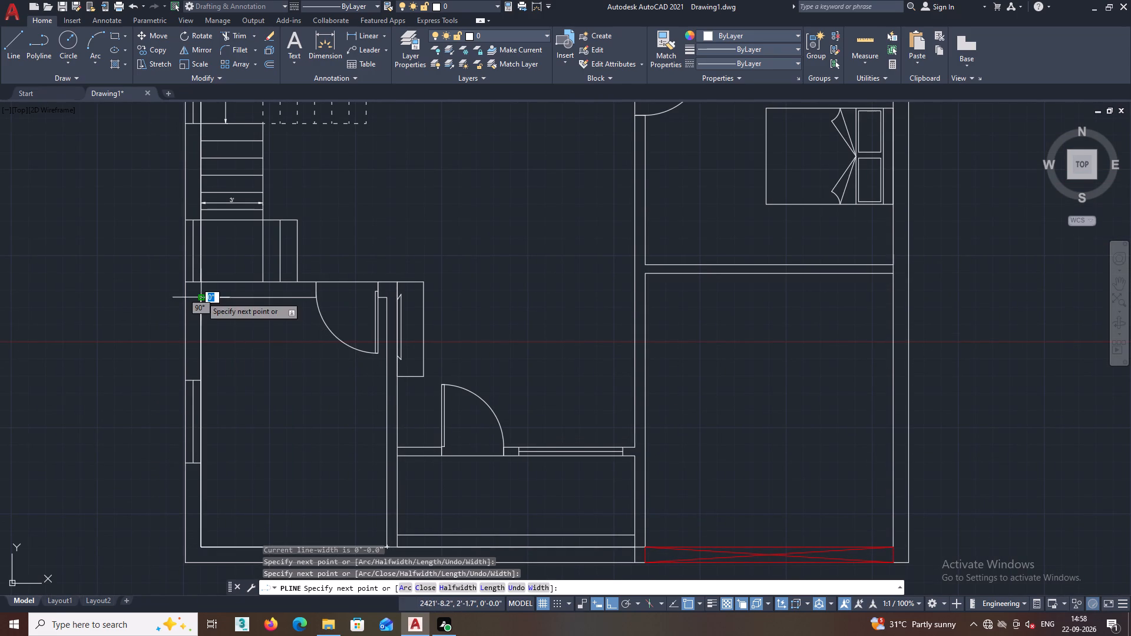
pyautogui.press('Escape')
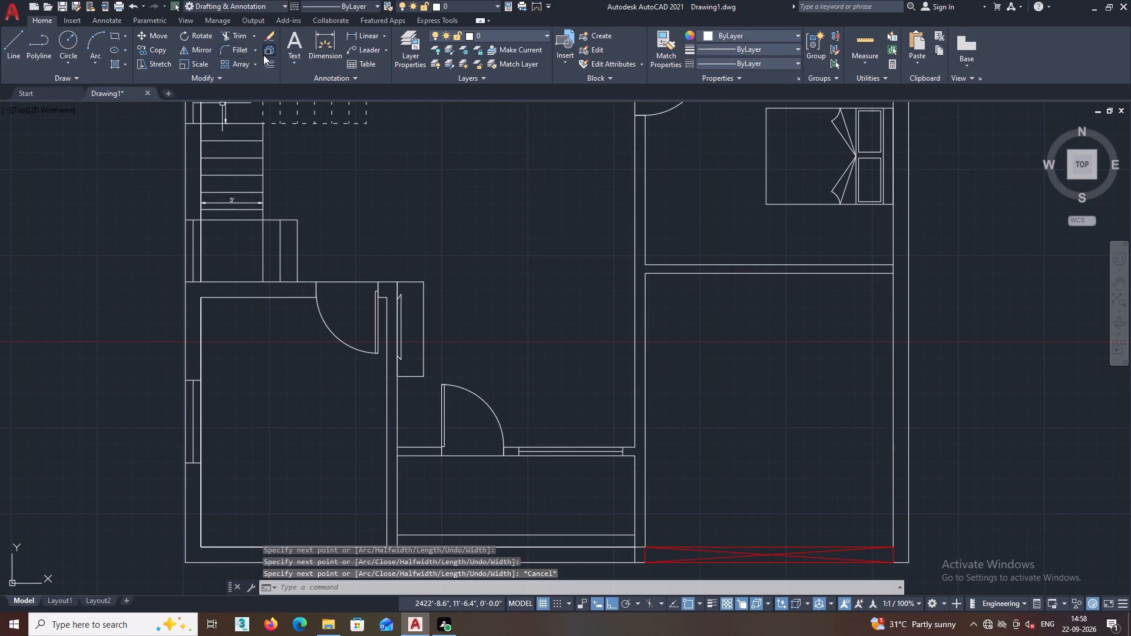
# Offset the front room's L-shaped polyline 2' into the room to form the counter edge.
pyautogui.click(266, 61)
pyautogui.moveTo(200, 377); pyautogui.dragTo(211, 343, button='middle')
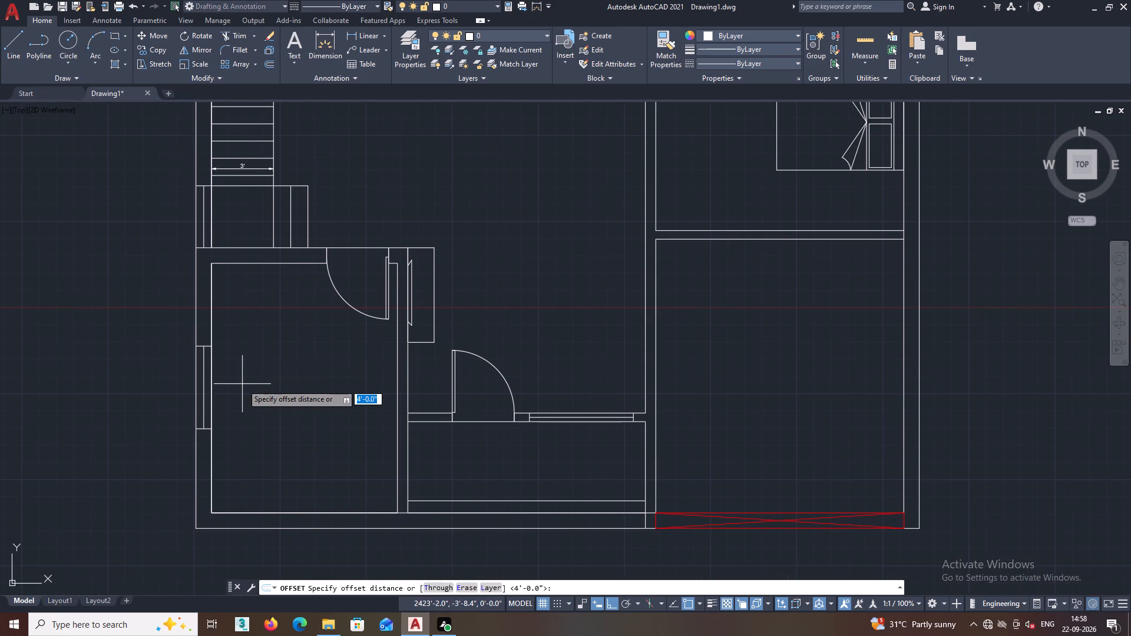
pyautogui.write("2'")
pyautogui.press('Return')
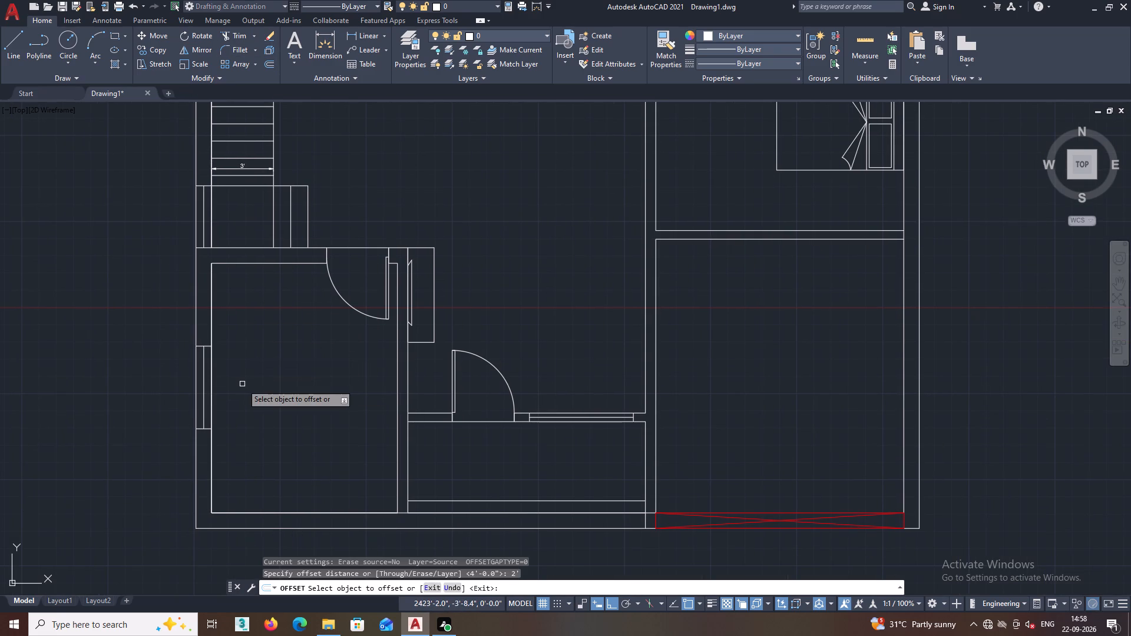
pyautogui.click(211, 472)
pyautogui.click(263, 461)
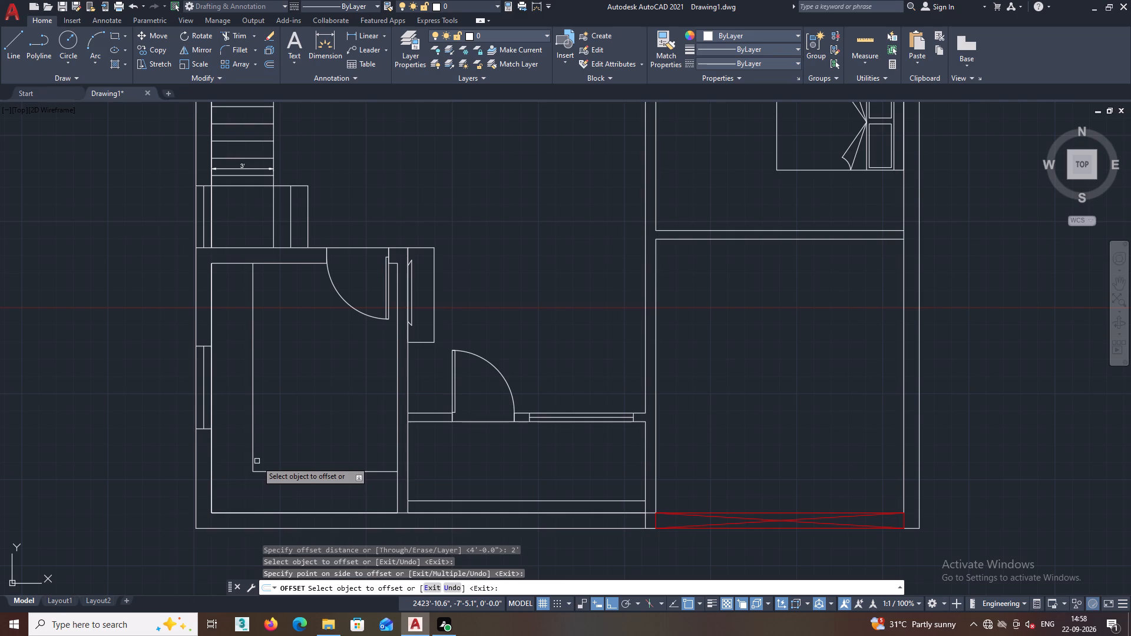
pyautogui.press('Escape')
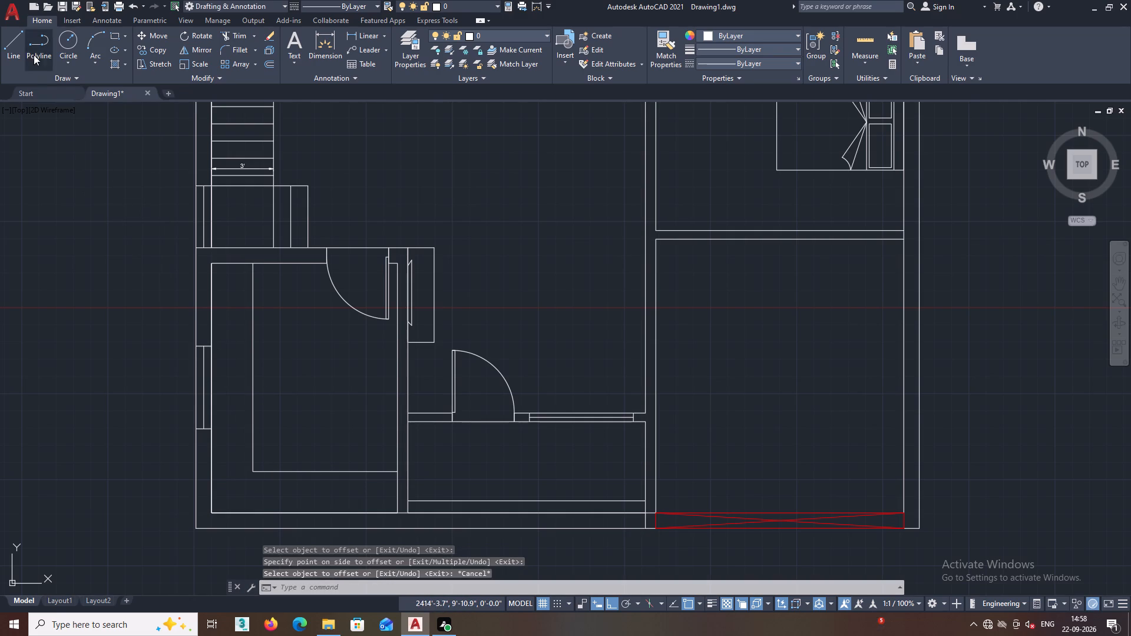
# Draw a horizontal line about 2' long from the left wall to the counter edge, just above the front room's window.
pyautogui.click(17, 35)
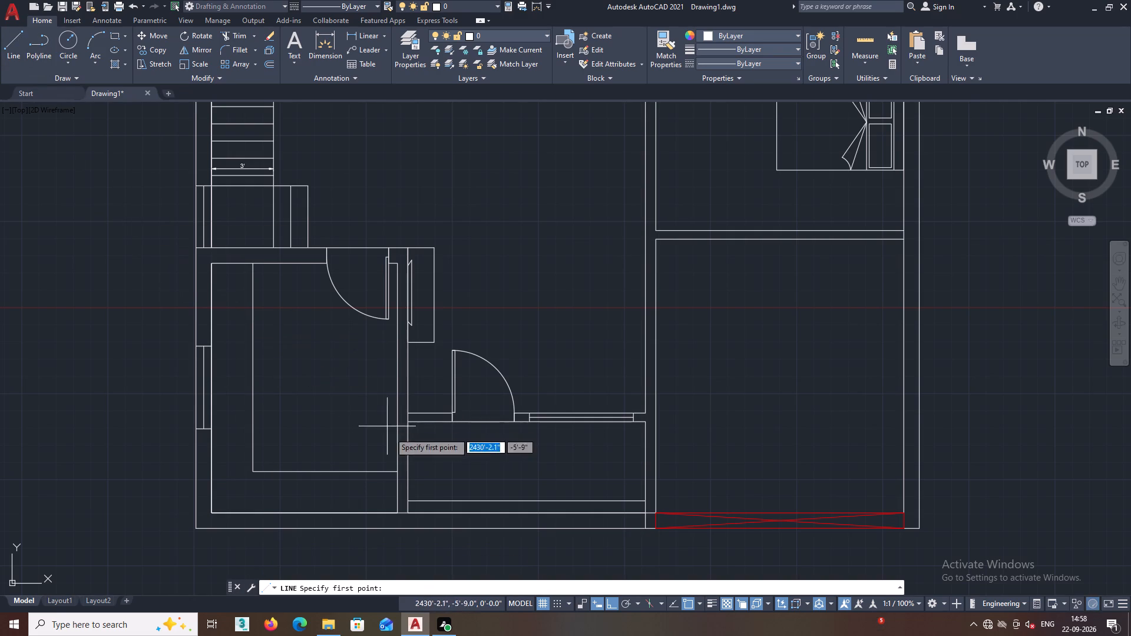
pyautogui.moveTo(247, 382); pyautogui.dragTo(318, 408, button='middle')
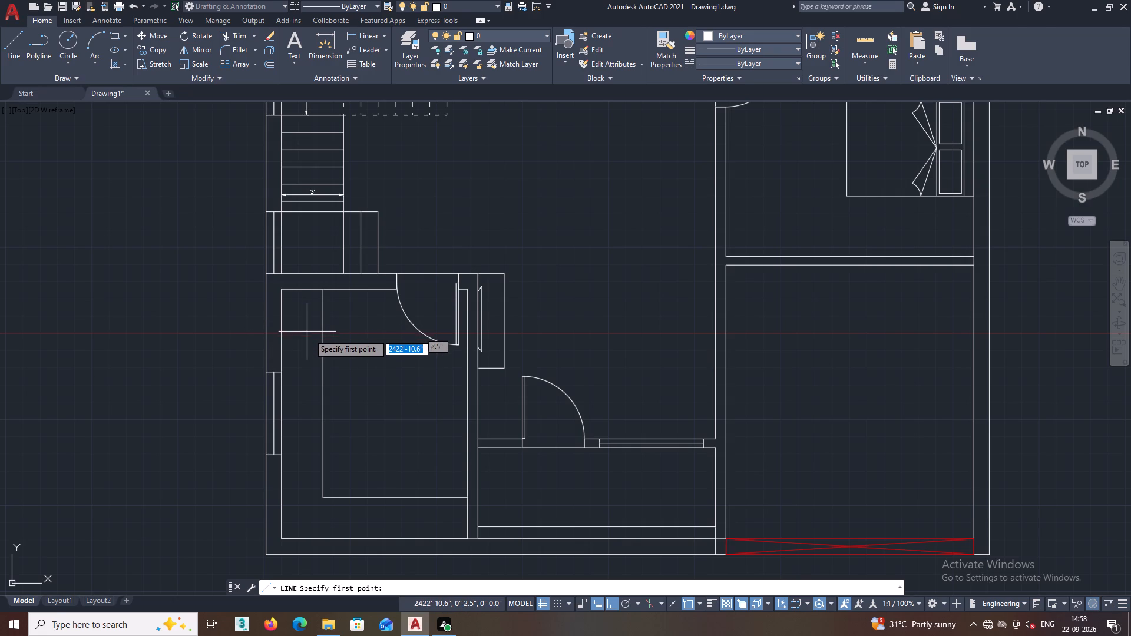
pyautogui.scroll(2, 275, 355)
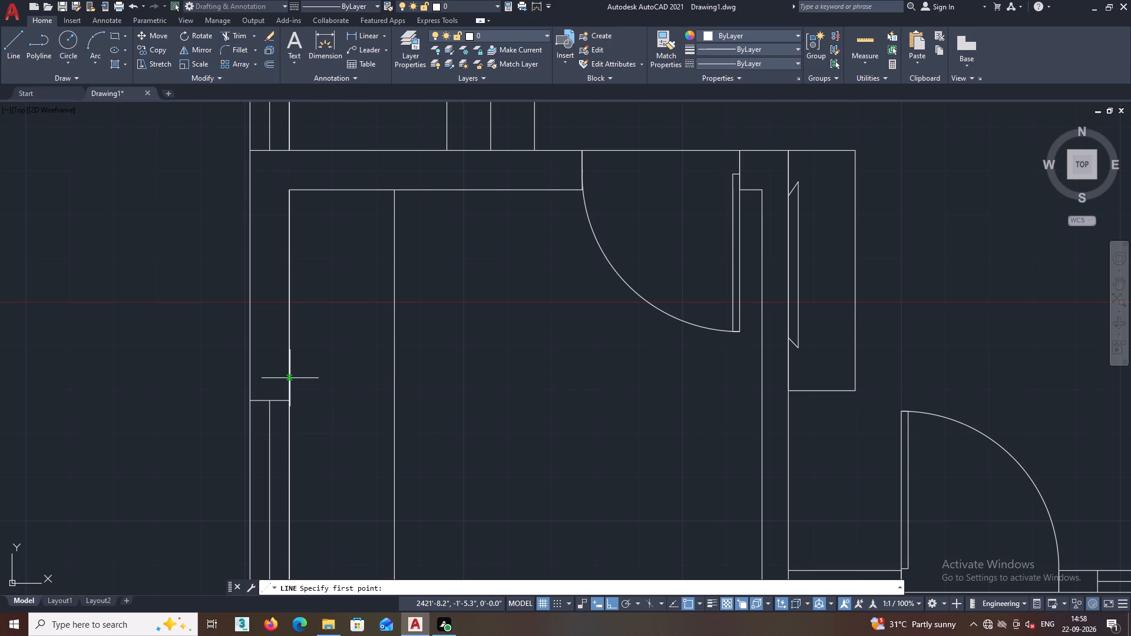
pyautogui.click(291, 378)
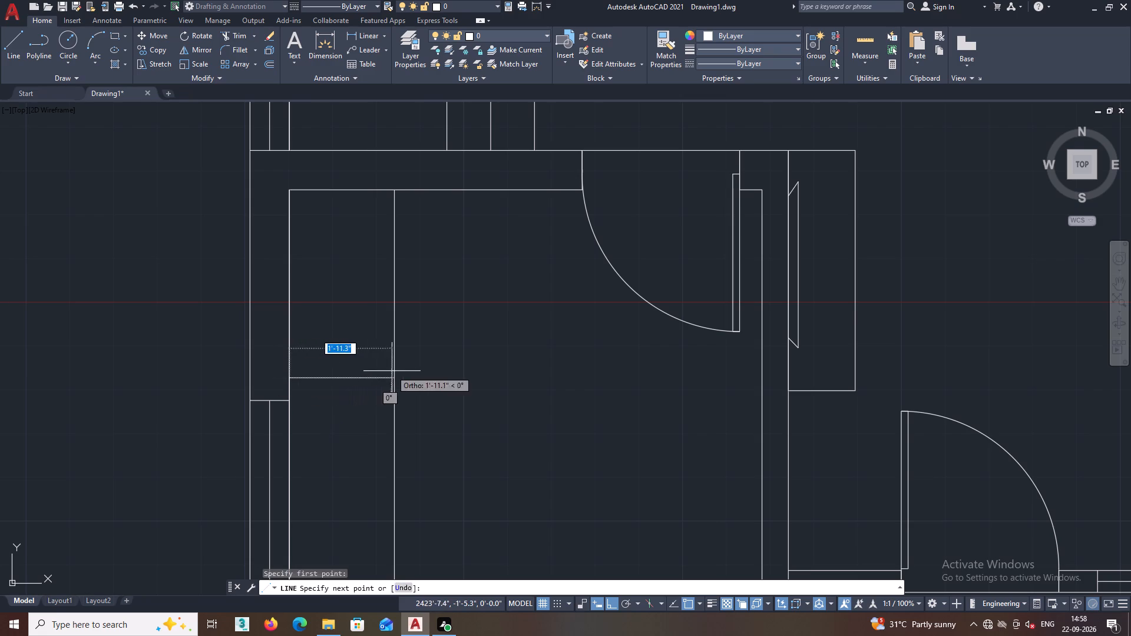
pyautogui.click(393, 379)
pyautogui.press('Escape')
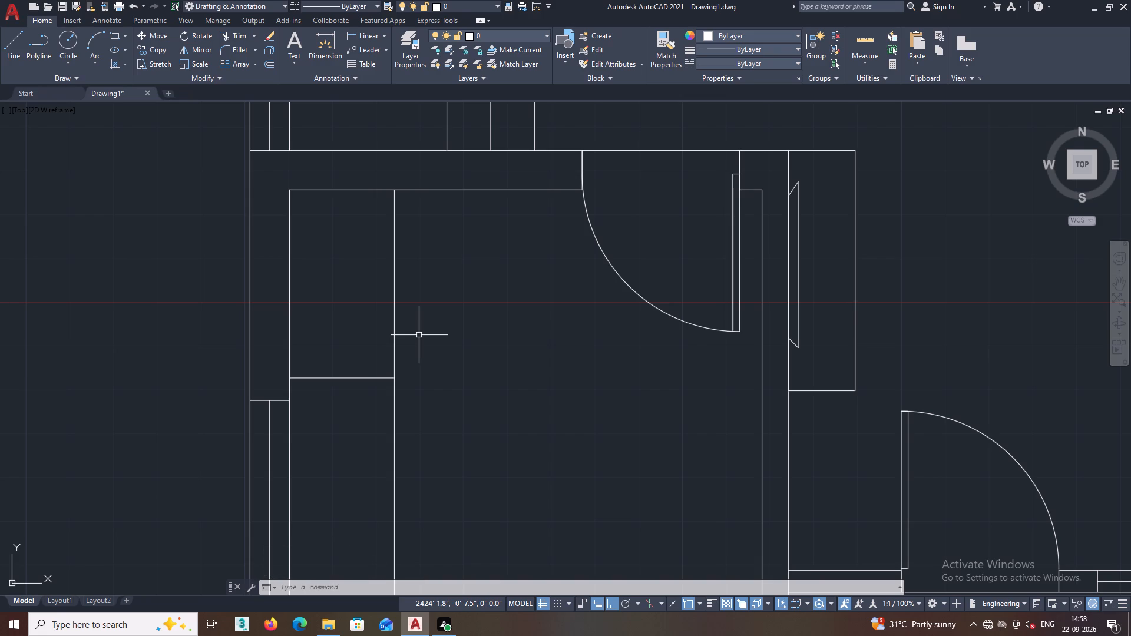
# Trim the counter's front edge line above the new horizontal end line.
pyautogui.write('TR')
pyautogui.press('Return')
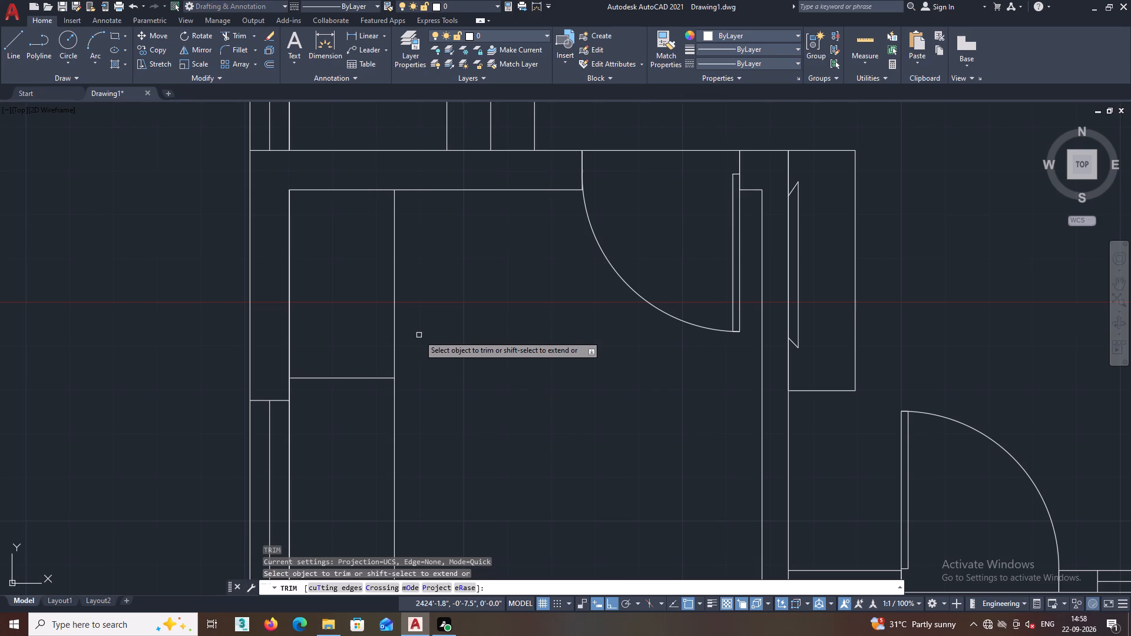
pyautogui.click(421, 335)
pyautogui.click(384, 321)
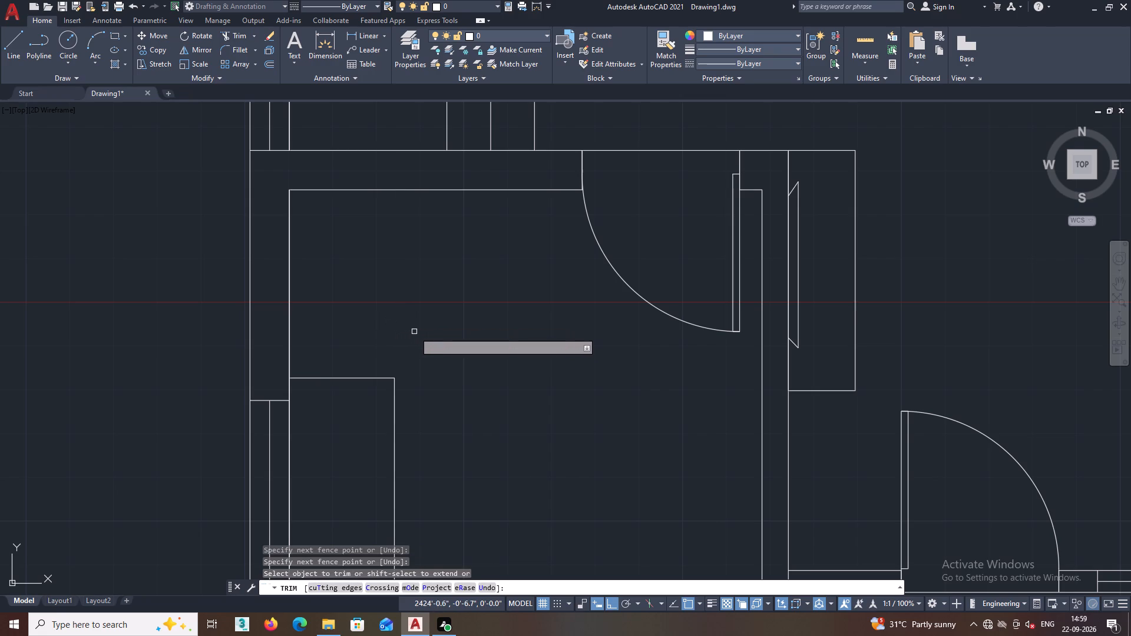
# Trim the short vertical line segment closing off the entrance-door wall where it meets the front room's right wall.
pyautogui.scroll(-2, 415, 332)
pyautogui.moveTo(411, 333); pyautogui.dragTo(402, 337, button='middle')
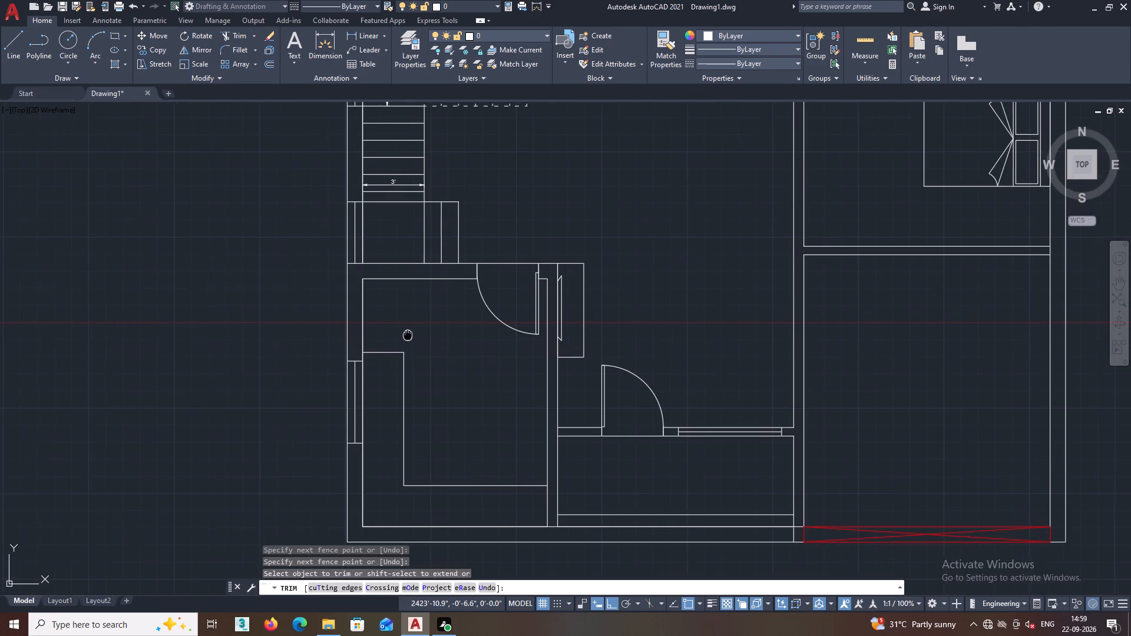
pyautogui.moveTo(402, 337); pyautogui.dragTo(372, 315, button='middle')
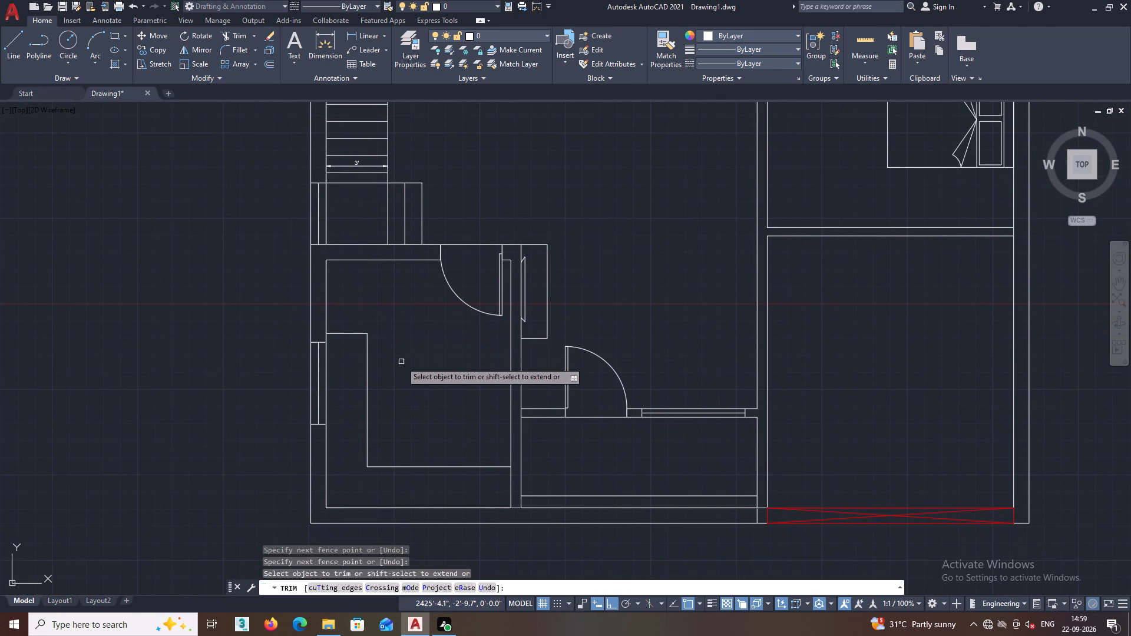
pyautogui.middleClick(401, 361)
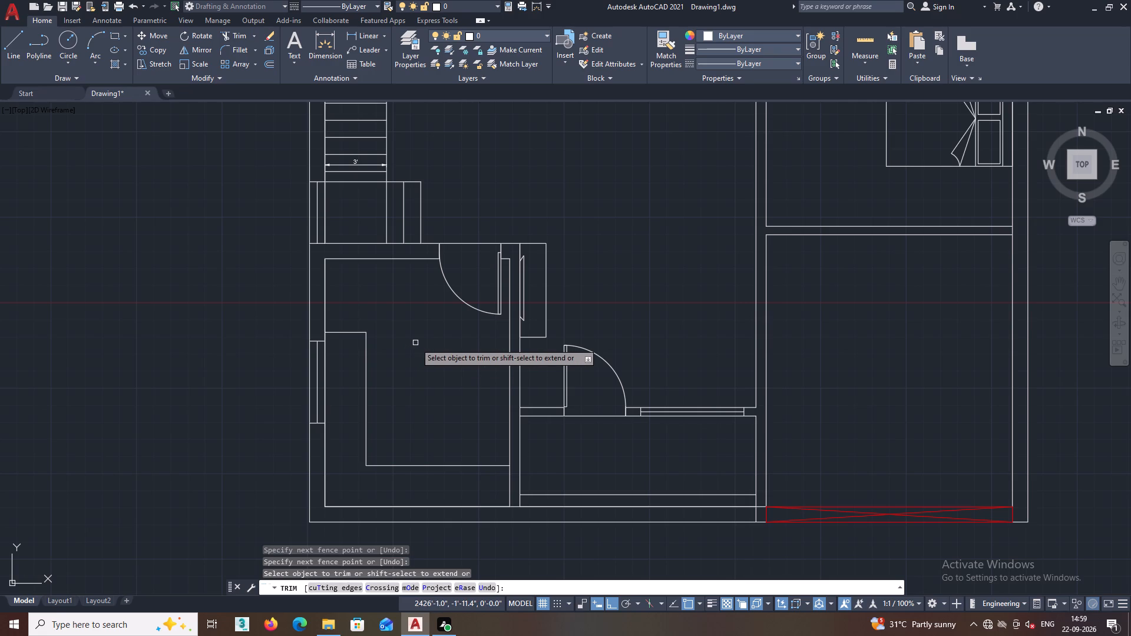
pyautogui.moveTo(415, 343); pyautogui.dragTo(332, 351, button='middle')
pyautogui.scroll(-2, 334, 347)
pyautogui.moveTo(353, 336); pyautogui.dragTo(343, 340, button='middle')
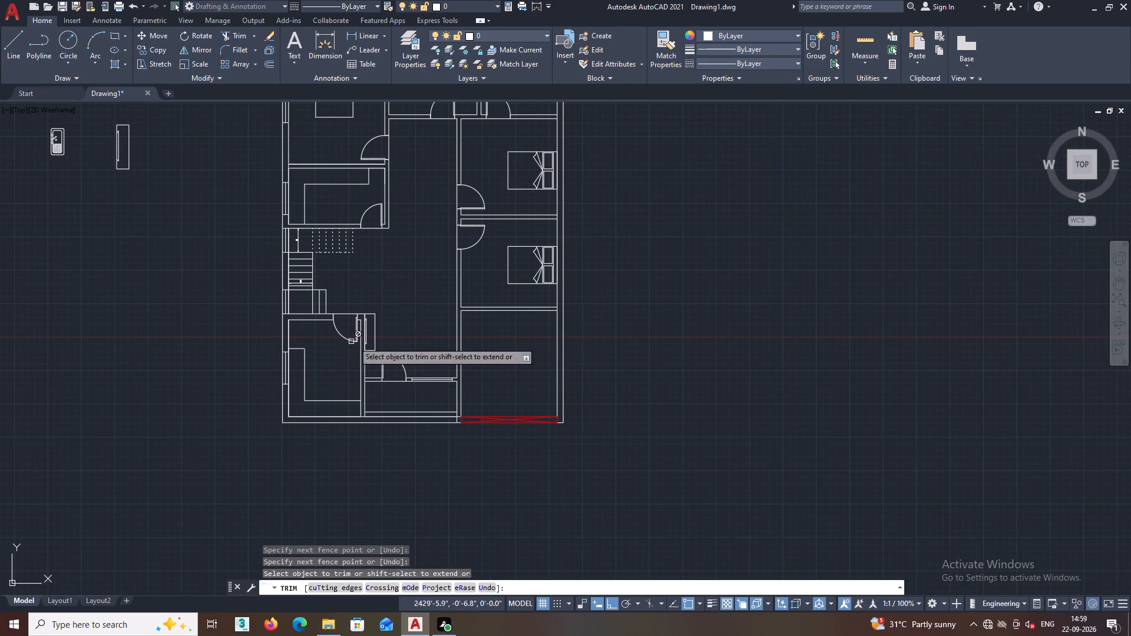
pyautogui.middleClick(419, 334)
pyautogui.scroll(4, 362, 379)
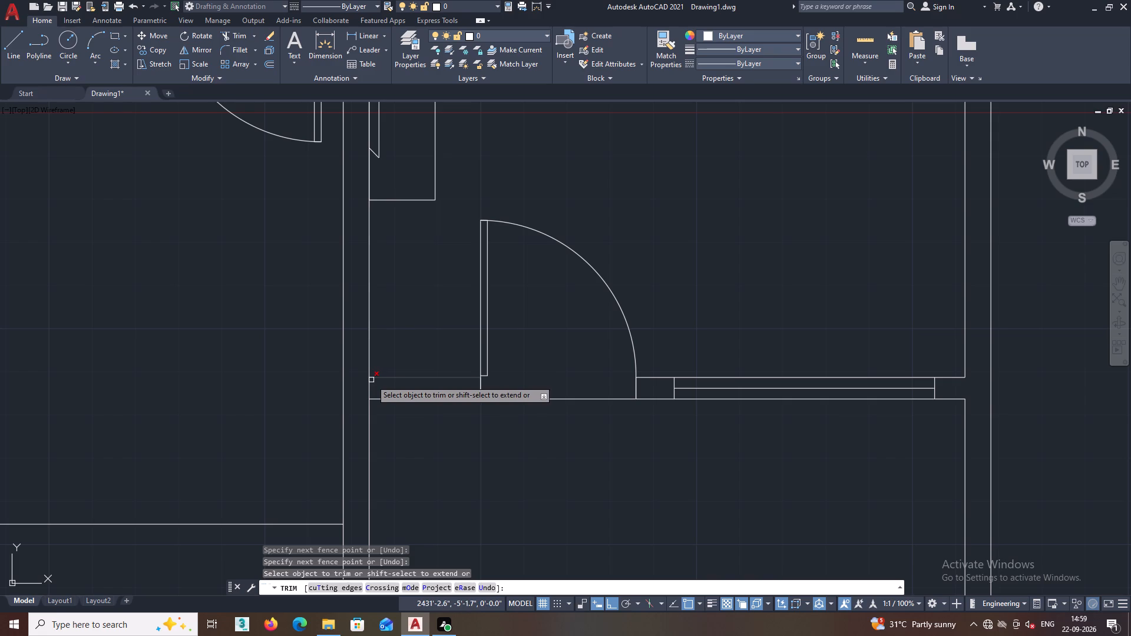
pyautogui.click(369, 383)
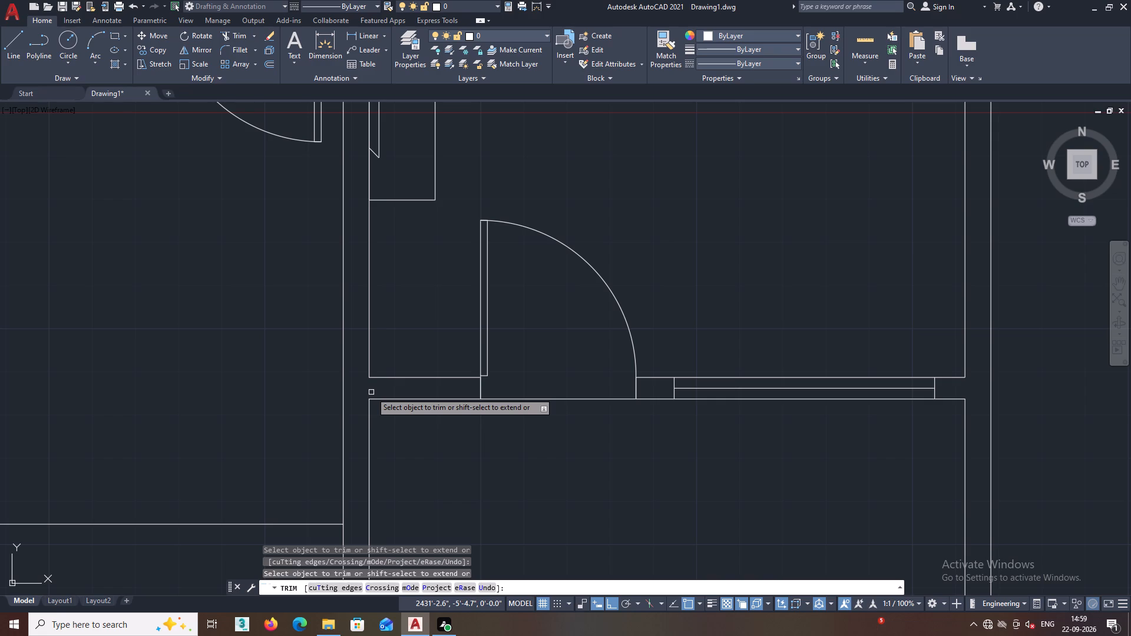
pyautogui.scroll(-3, 371, 392)
pyautogui.moveTo(386, 426); pyautogui.dragTo(410, 410, button='middle')
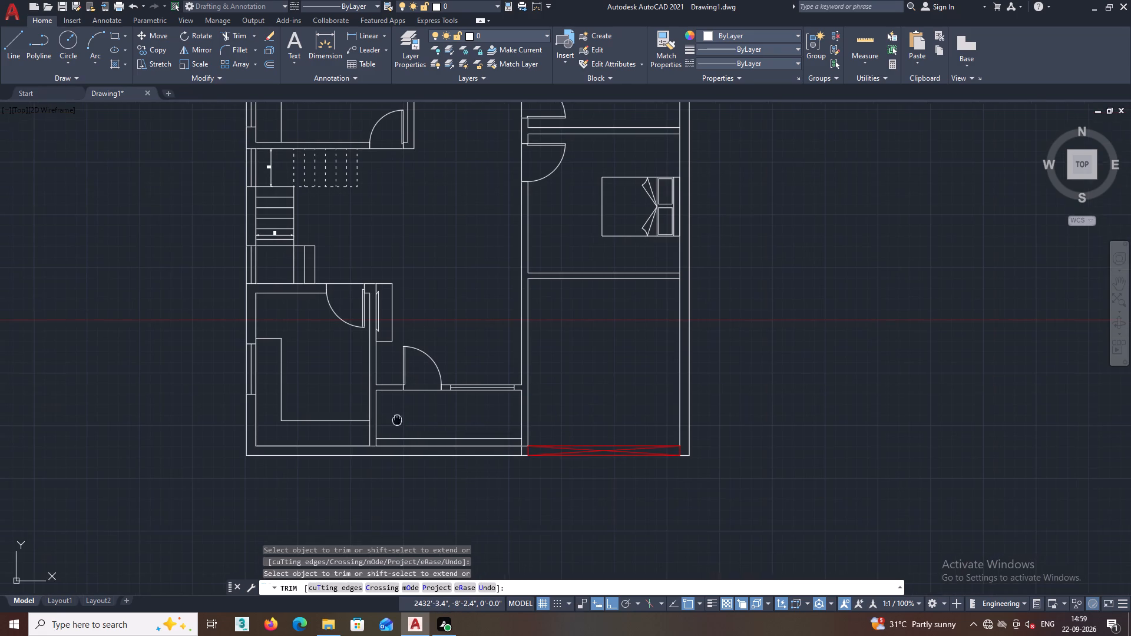
pyautogui.moveTo(410, 410); pyautogui.dragTo(442, 356, button='middle')
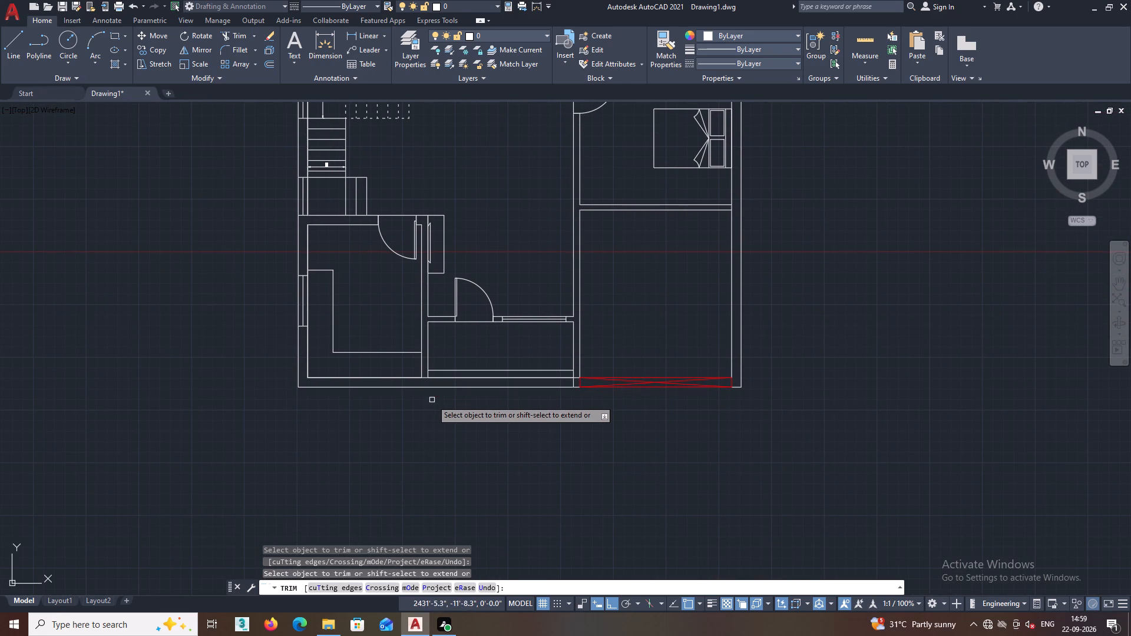
pyautogui.press('Escape')
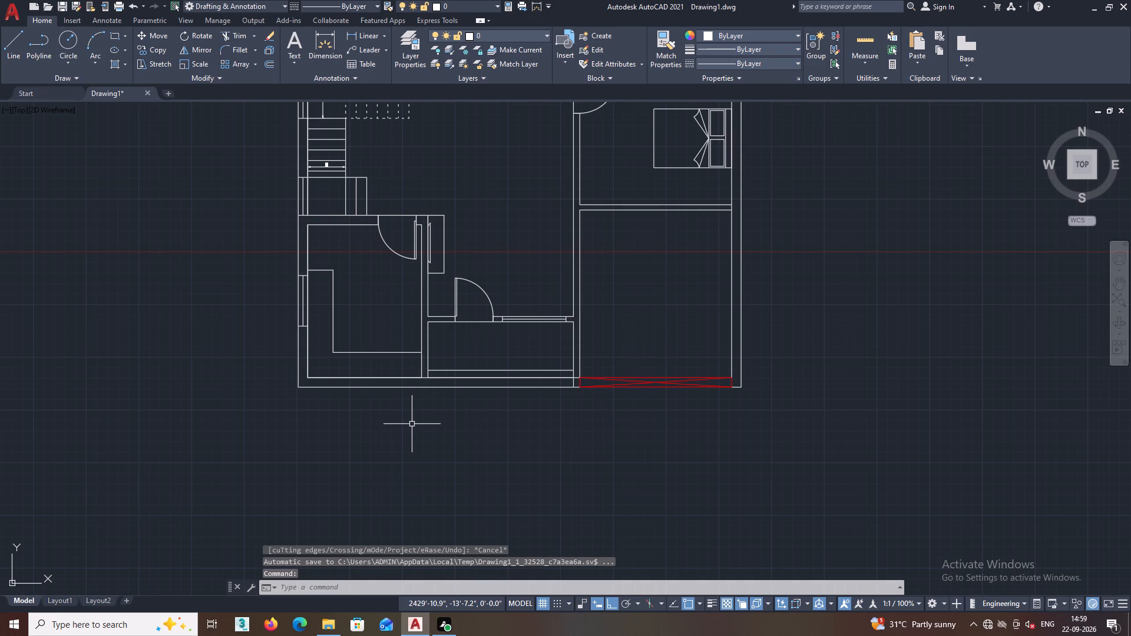
# Extend the outer face line of the front room's right wall down to the outer line of the bottom wall.
pyautogui.write('EX')
pyautogui.press('Return')
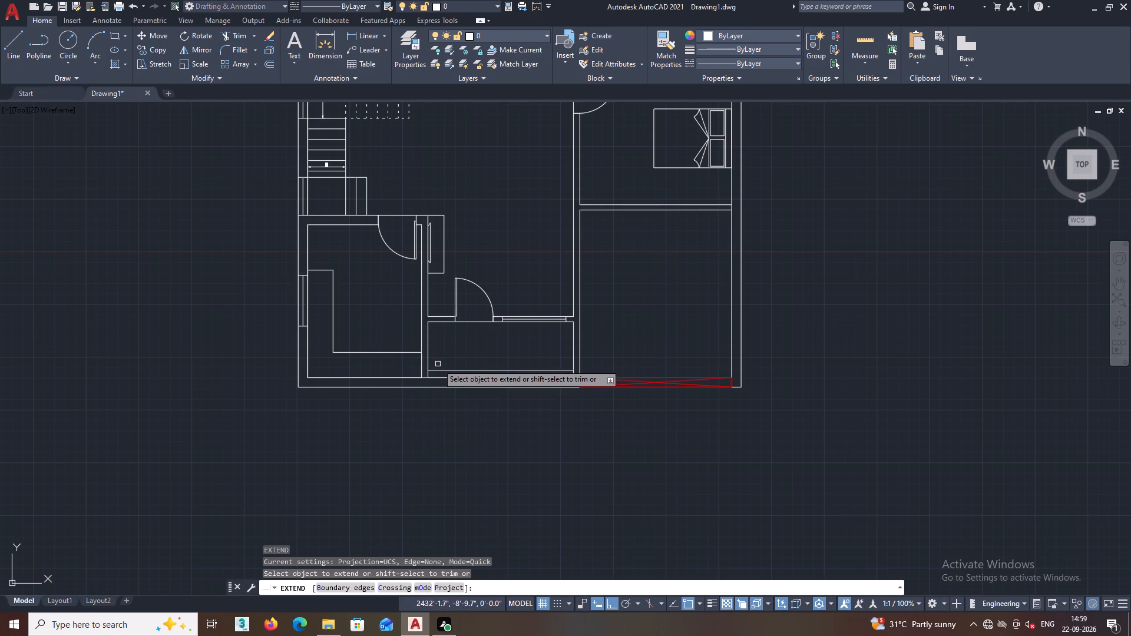
pyautogui.scroll(2, 426, 340)
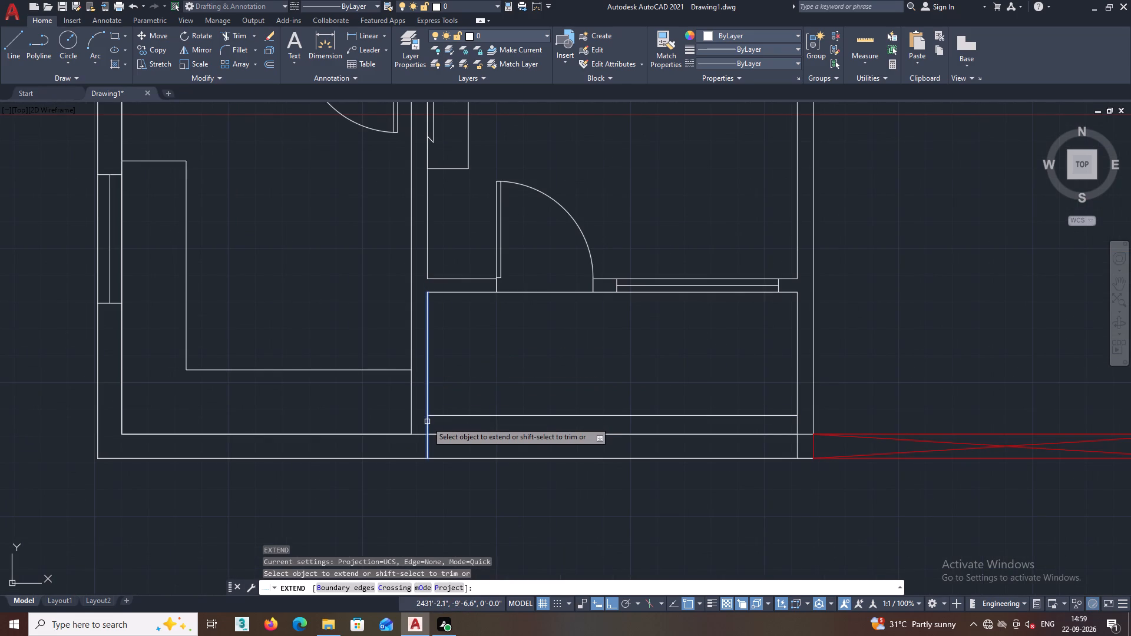
pyautogui.click(427, 422)
pyautogui.press('Escape')
pyautogui.moveTo(465, 491); pyautogui.dragTo(526, 463, button='middle')
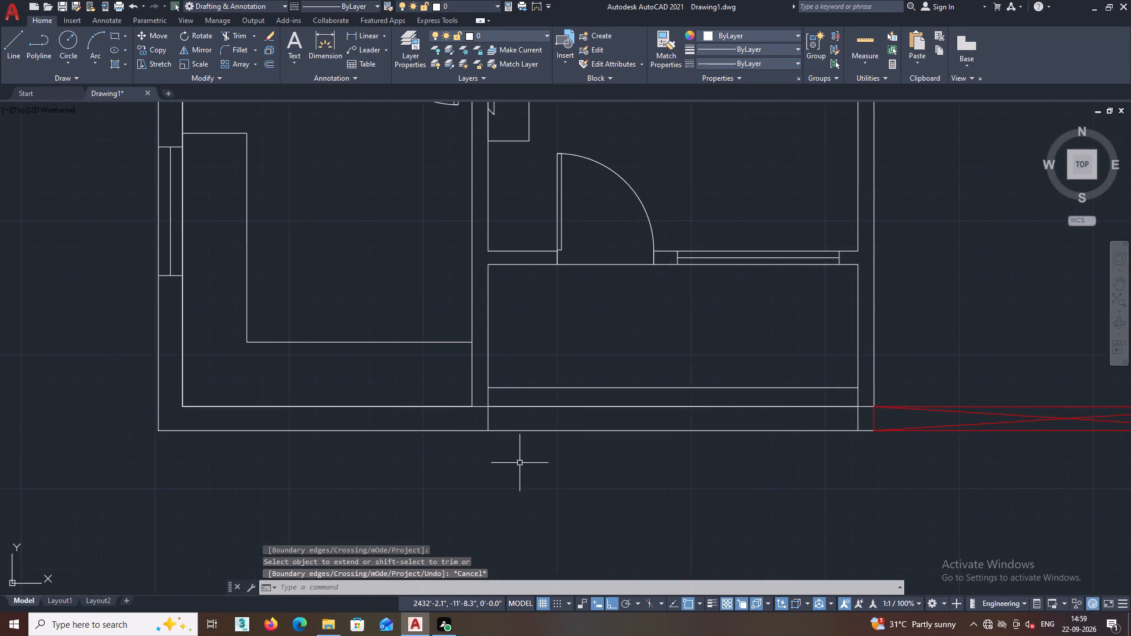
pyautogui.scroll(-2, 518, 463)
pyautogui.moveTo(534, 446); pyautogui.dragTo(550, 445, button='middle')
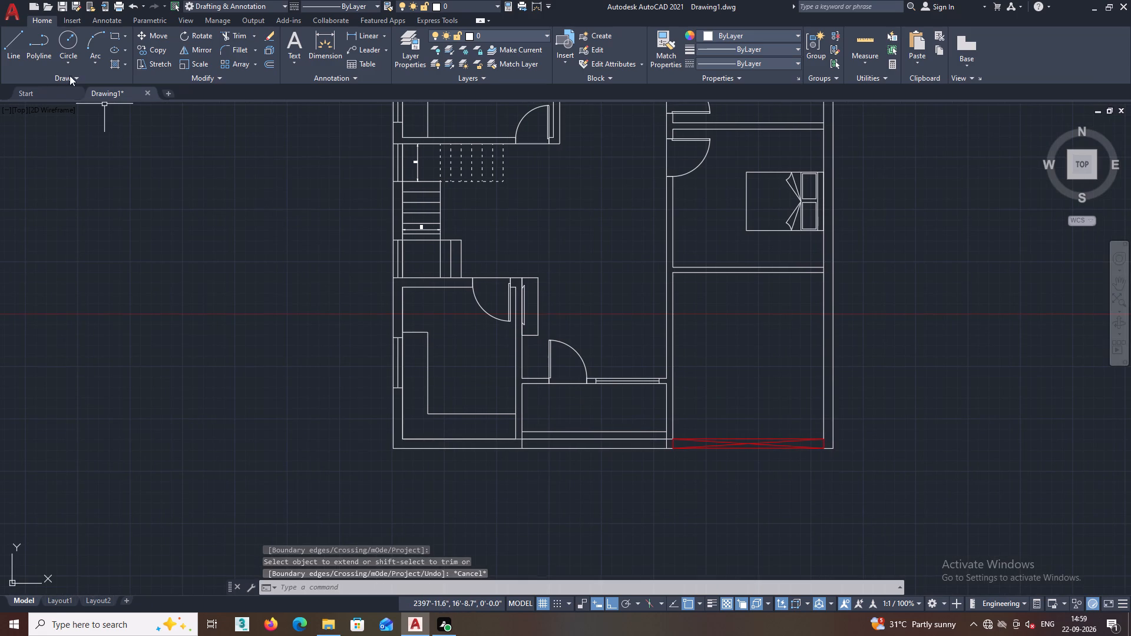
# Draw a vertical line about 1'-5" long across the front room's bottom wall, aligned with the counter's vertical edge and ending on the outer line.
pyautogui.click(14, 38)
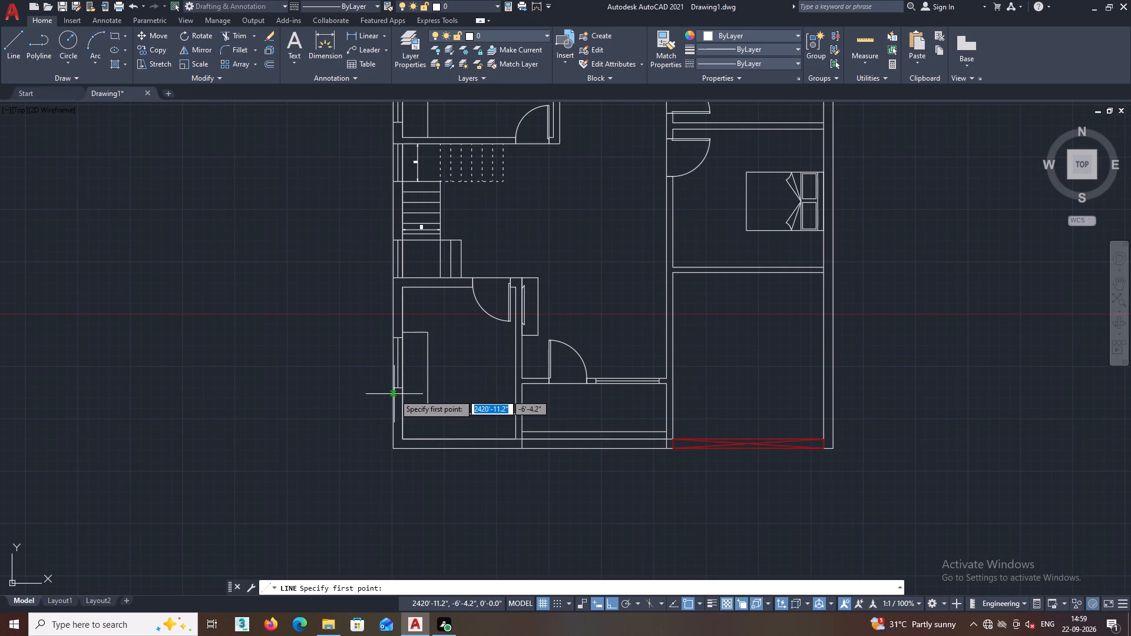
pyautogui.moveTo(436, 443); pyautogui.dragTo(429, 413, button='middle')
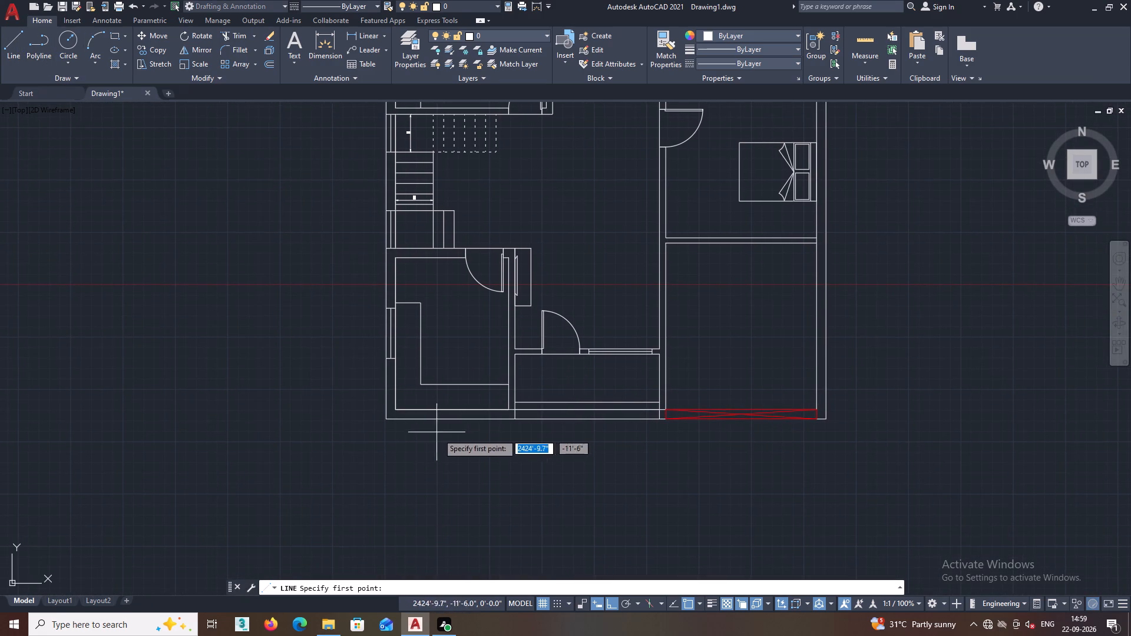
pyautogui.scroll(2, 436, 436)
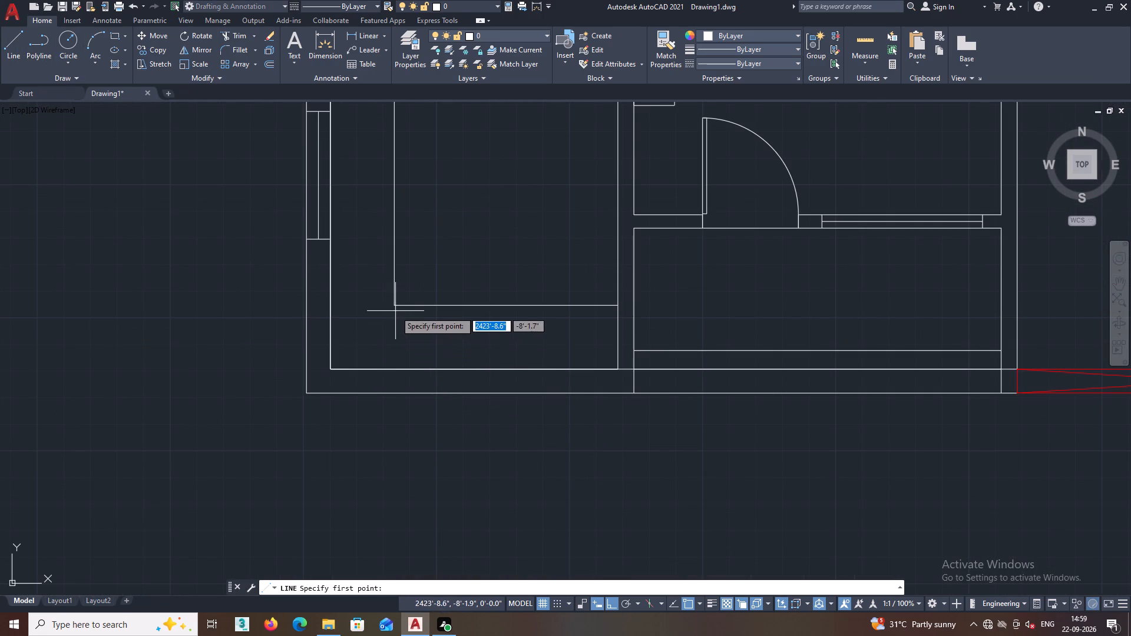
pyautogui.click(394, 347)
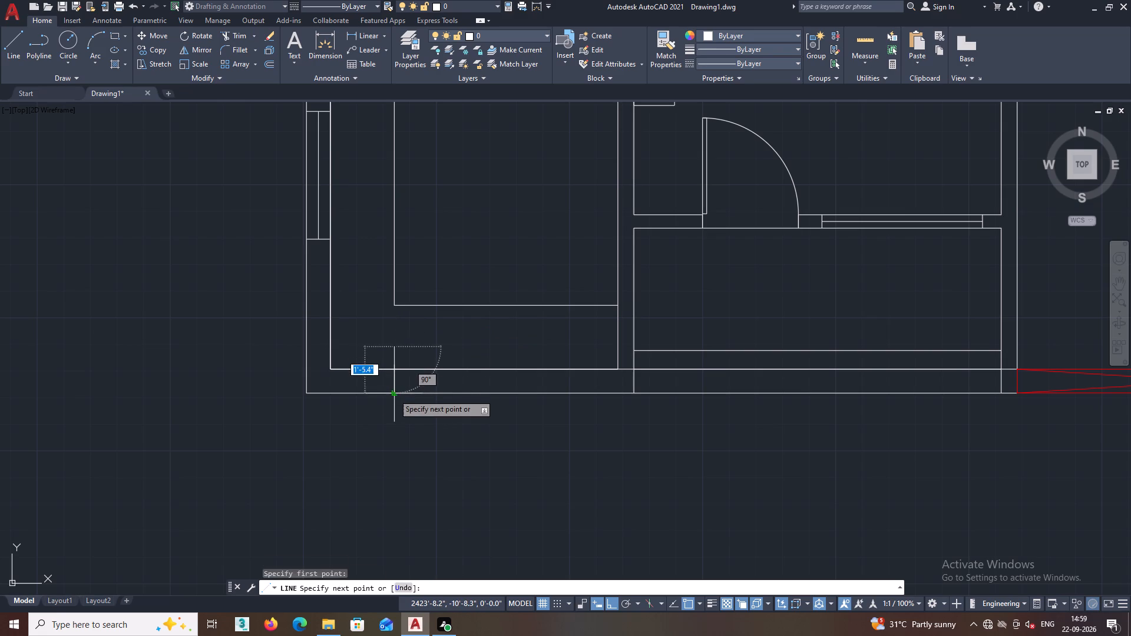
pyautogui.click(393, 394)
pyautogui.press('Escape')
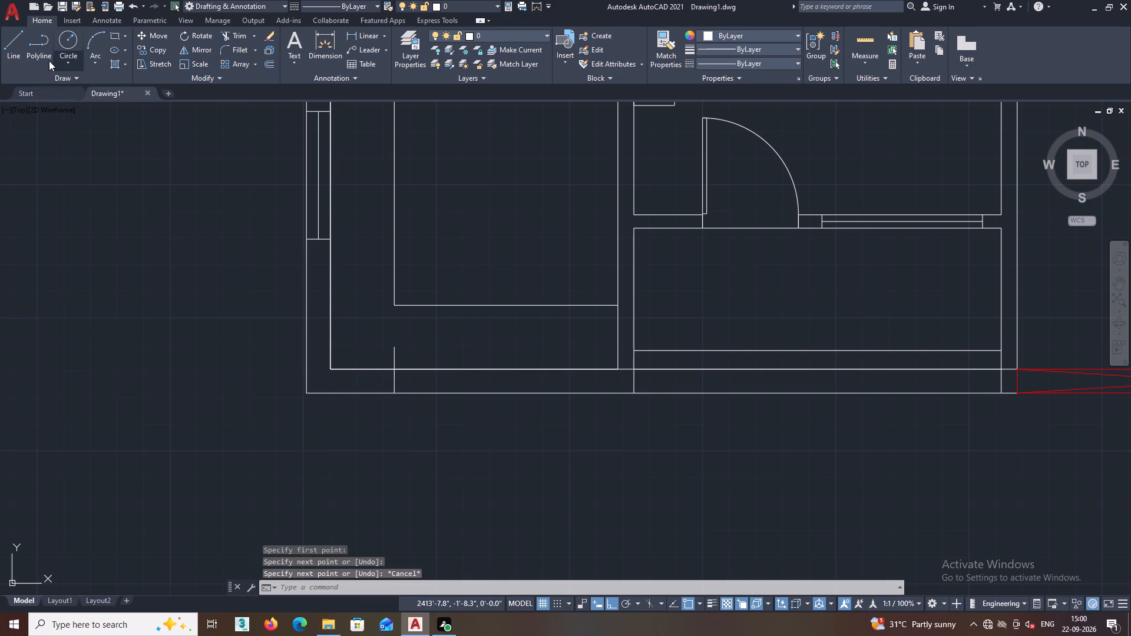
# Offset the short vertical line in the front room's bottom wall 4' to the right for a window opening.
pyautogui.doubleClick(267, 62)
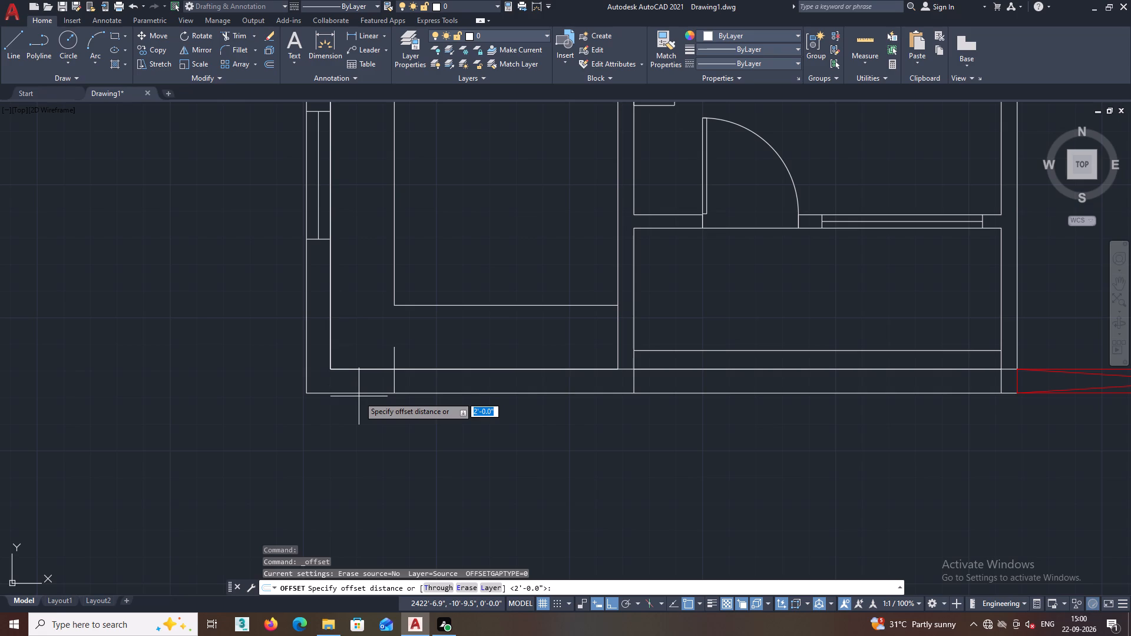
pyautogui.write("4'")
pyautogui.press('Return')
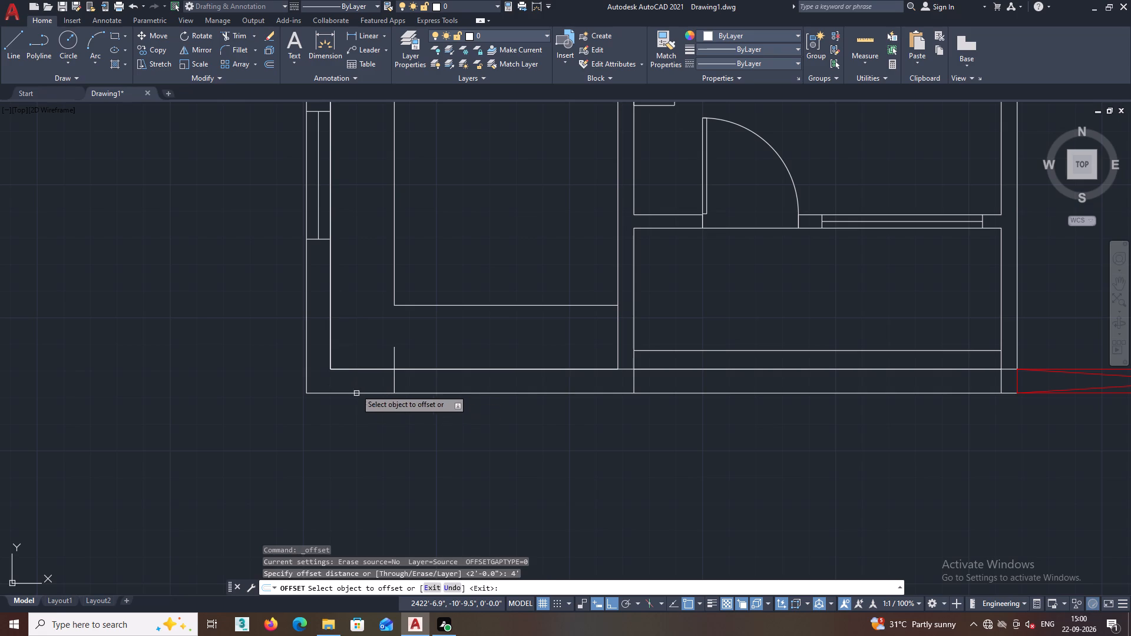
pyautogui.click(395, 387)
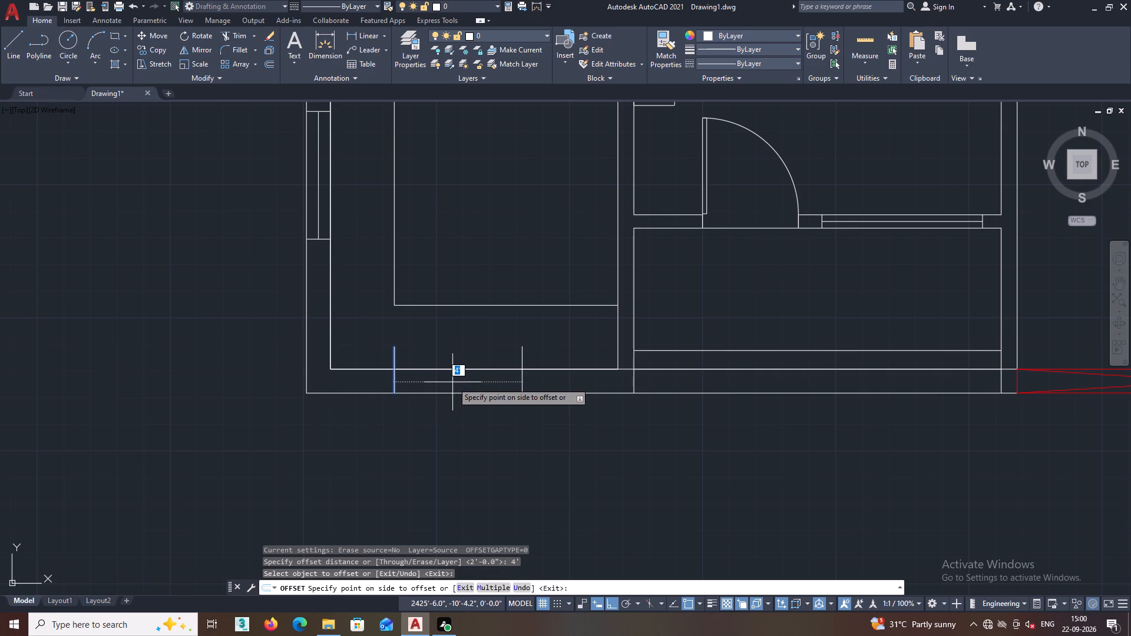
pyautogui.click(452, 382)
pyautogui.press('Escape')
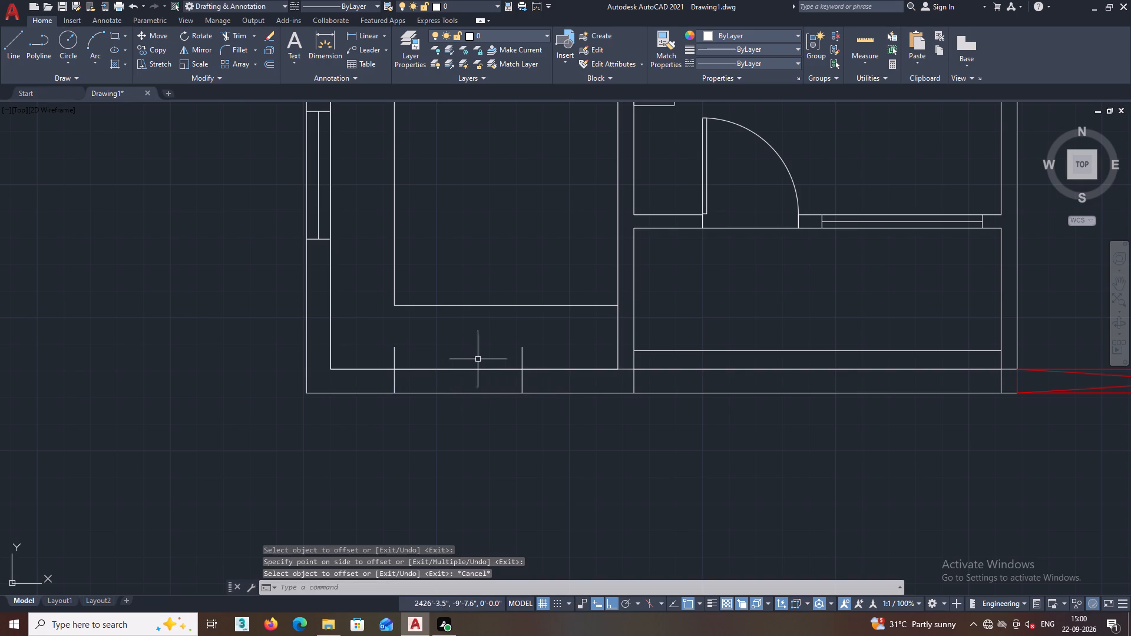
# Trim the ends of both window jamb lines projecting into the front room above the bottom wall's inner face.
pyautogui.write('TR')
pyautogui.press('Return')
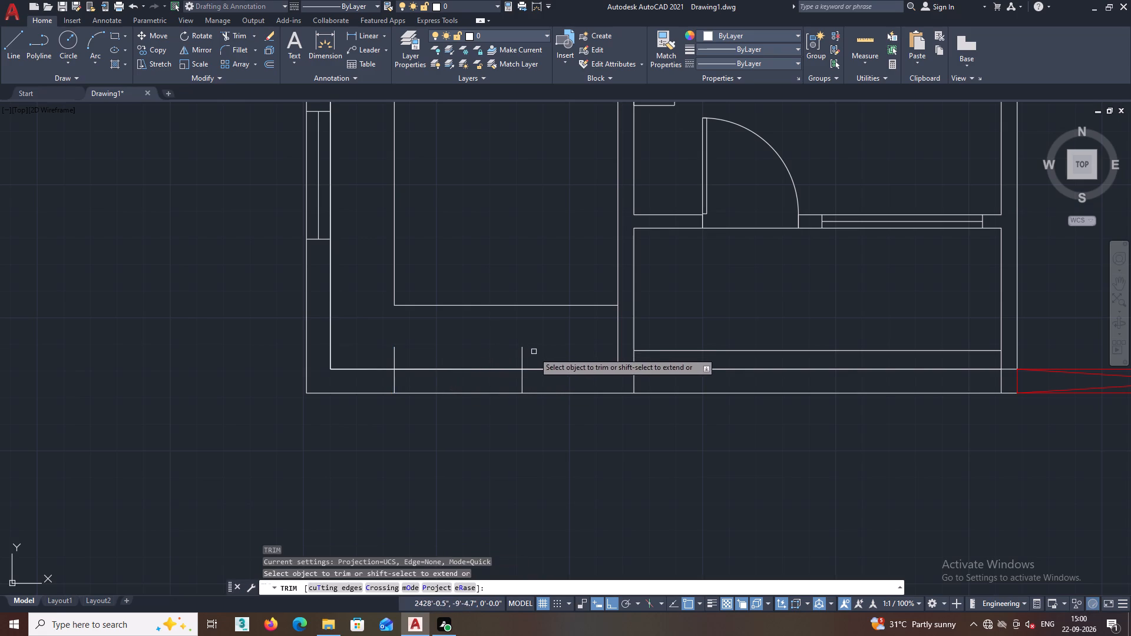
pyautogui.click(537, 353)
pyautogui.click(376, 359)
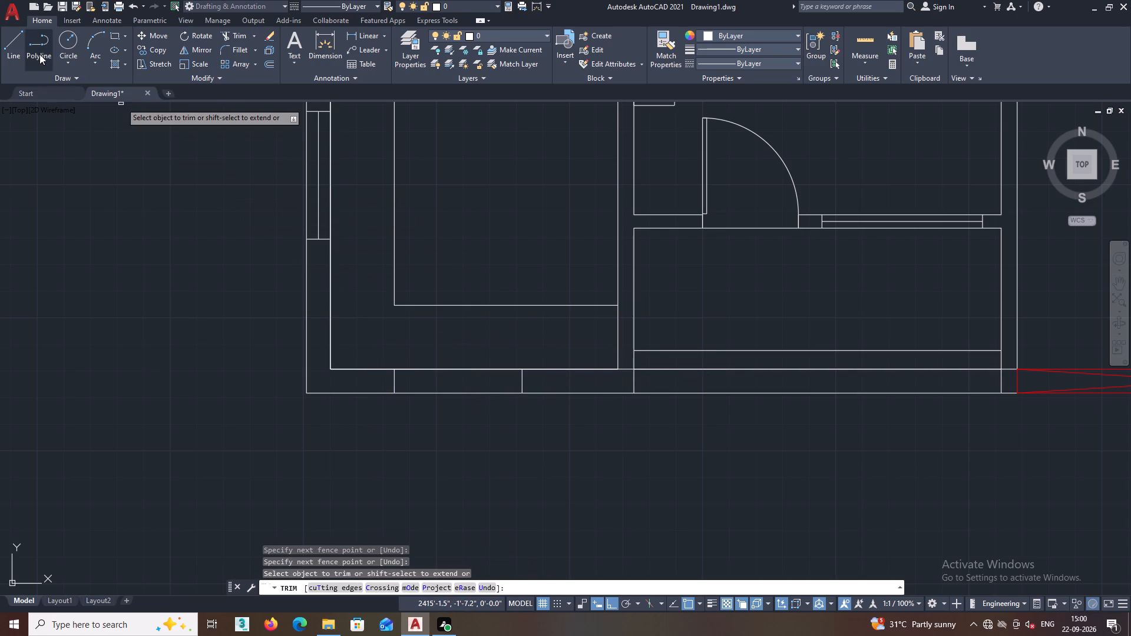
# Draw a 4' horizontal centre line between the midpoints of the two window jambs in the front room's bottom wall.
pyautogui.click(12, 39)
pyautogui.scroll(1, 303, 353)
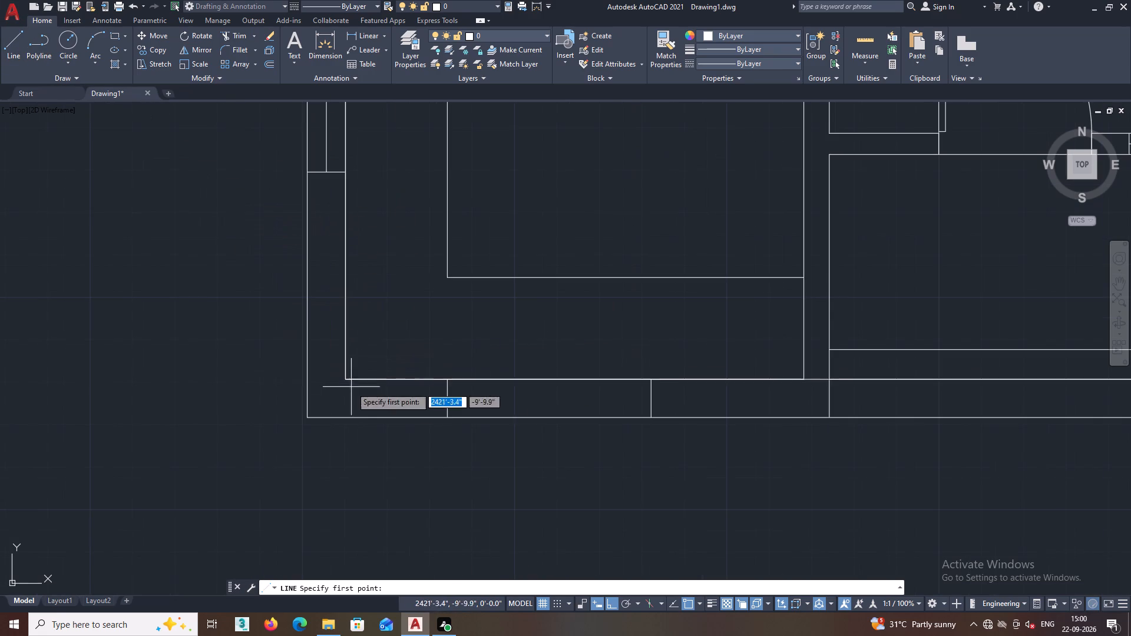
pyautogui.click(446, 399)
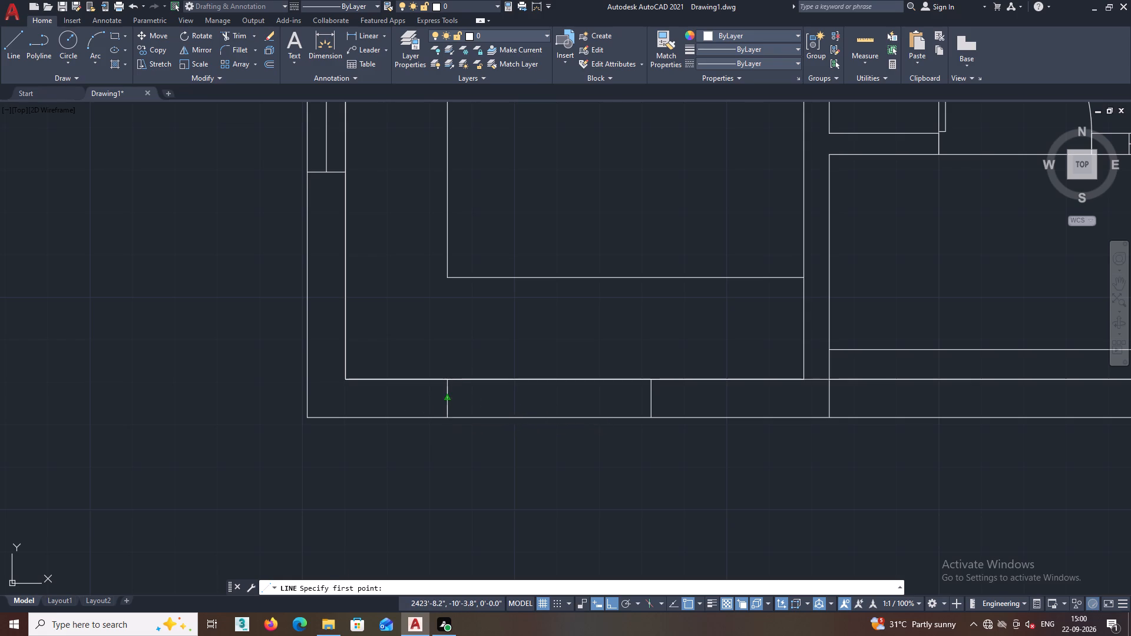
pyautogui.click(652, 399)
pyautogui.press('Escape')
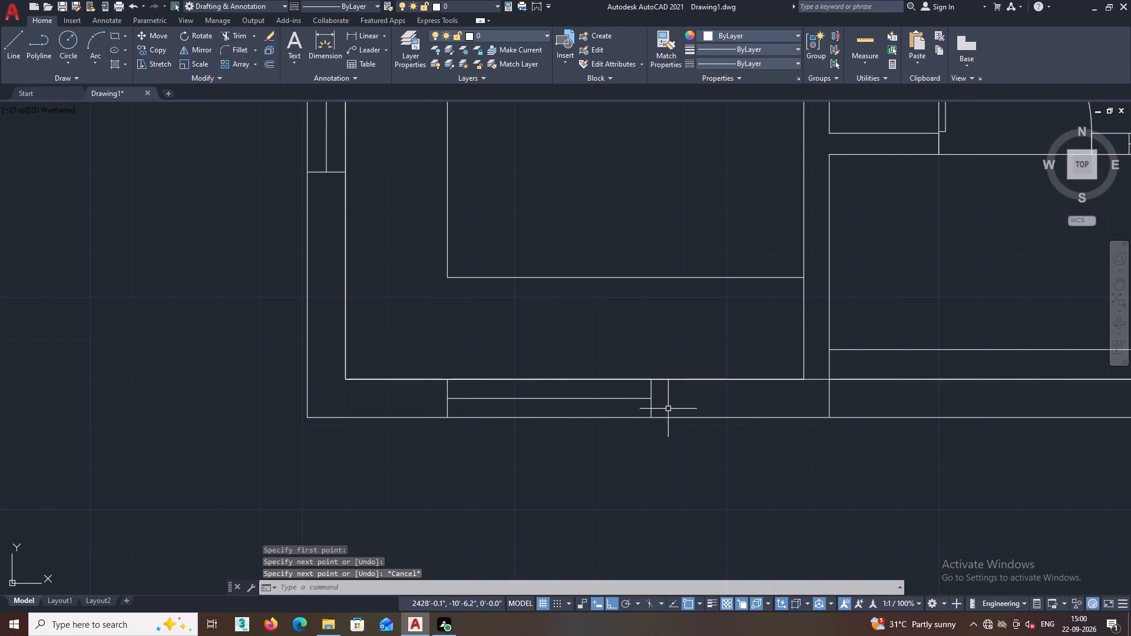
# Examine the front room, staircase area and right-side bedrooms of the floor plan.
pyautogui.moveTo(668, 409); pyautogui.dragTo(616, 405, button='middle')
pyautogui.scroll(-2, 613, 419)
pyautogui.moveTo(611, 430); pyautogui.dragTo(588, 445, button='middle')
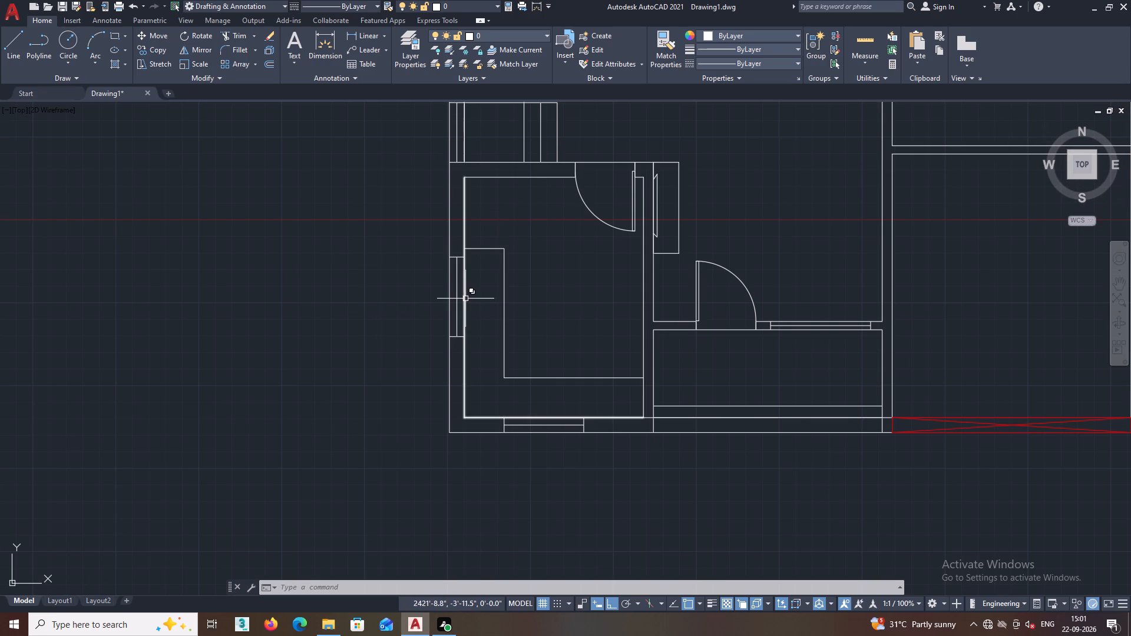
pyautogui.scroll(1, 482, 302)
pyautogui.moveTo(481, 302); pyautogui.dragTo(474, 307, button='middle')
pyautogui.scroll(-2, 474, 307)
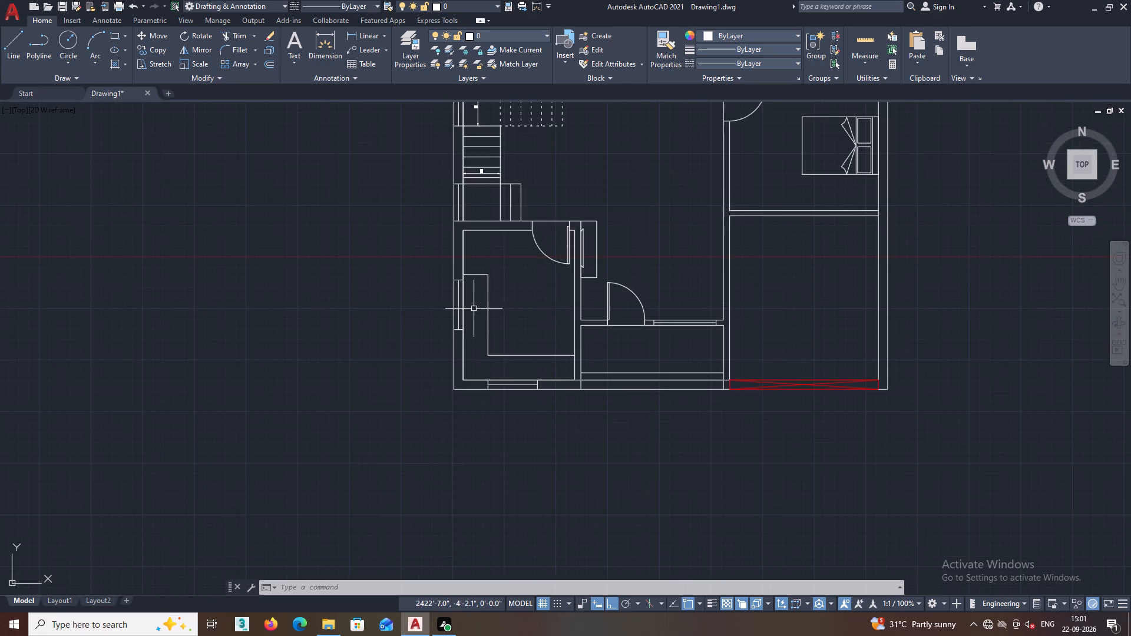
pyautogui.moveTo(474, 308); pyautogui.dragTo(378, 366, button='middle')
pyautogui.moveTo(522, 304); pyautogui.dragTo(498, 326, button='middle')
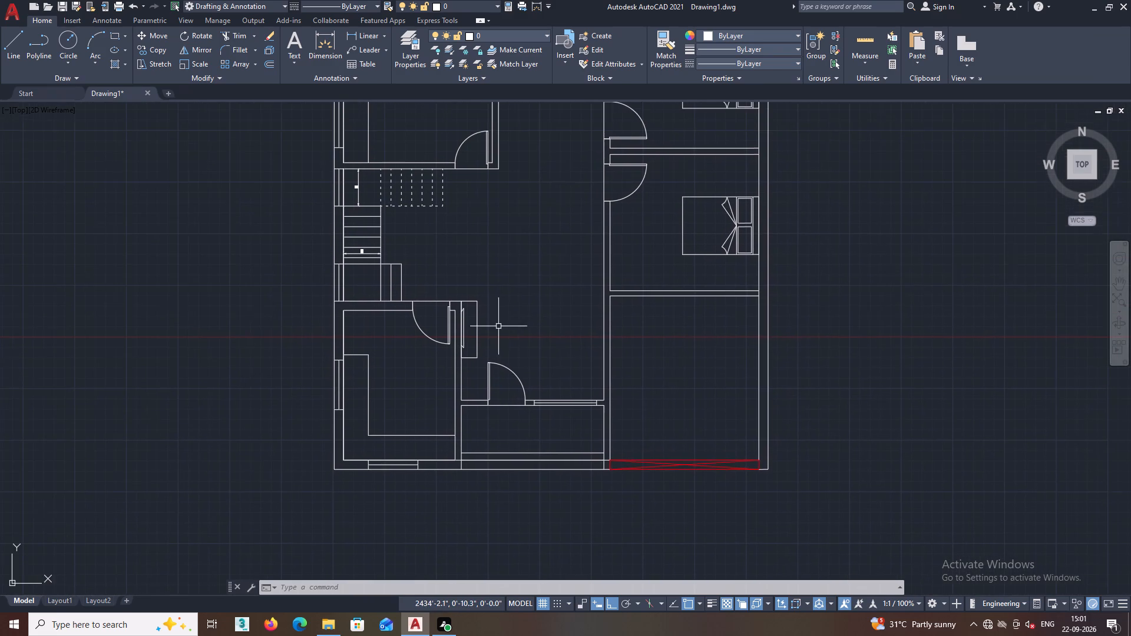
pyautogui.moveTo(522, 320); pyautogui.dragTo(469, 350, button='middle')
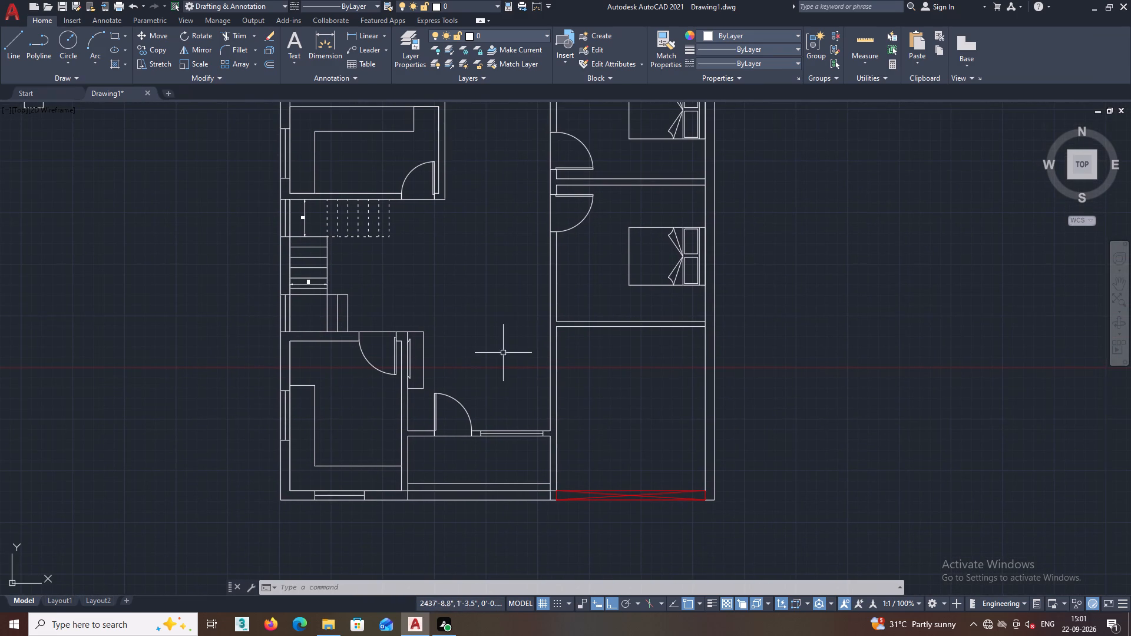
pyautogui.moveTo(548, 352); pyautogui.dragTo(483, 352, button='middle')
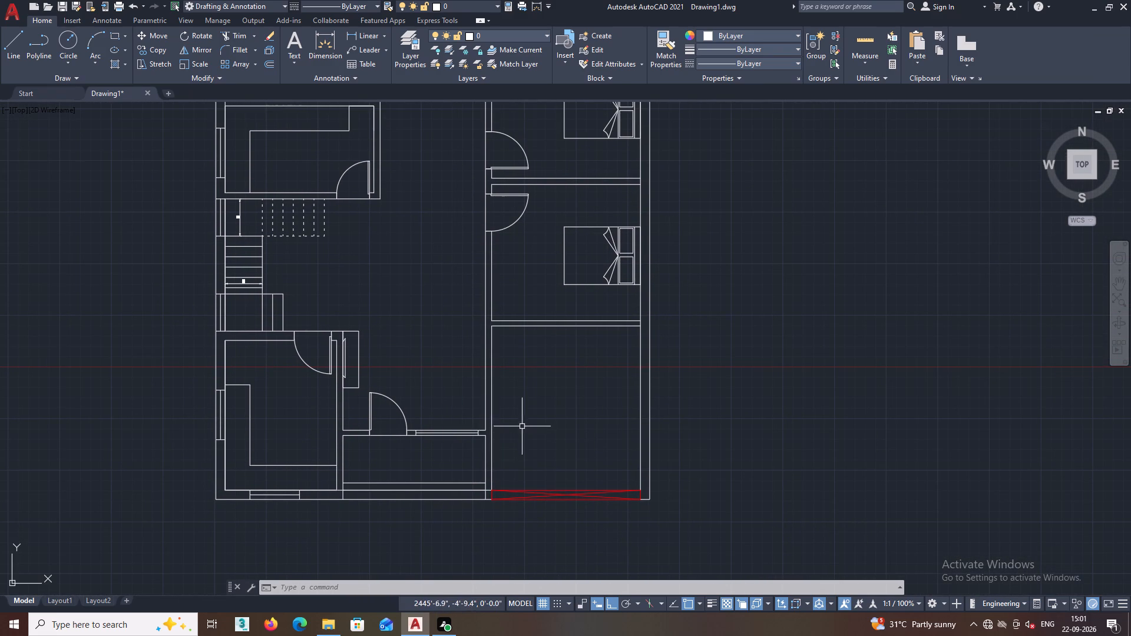
pyautogui.moveTo(524, 421); pyautogui.dragTo(443, 451, button='middle')
pyautogui.moveTo(524, 379); pyautogui.dragTo(497, 411, button='middle')
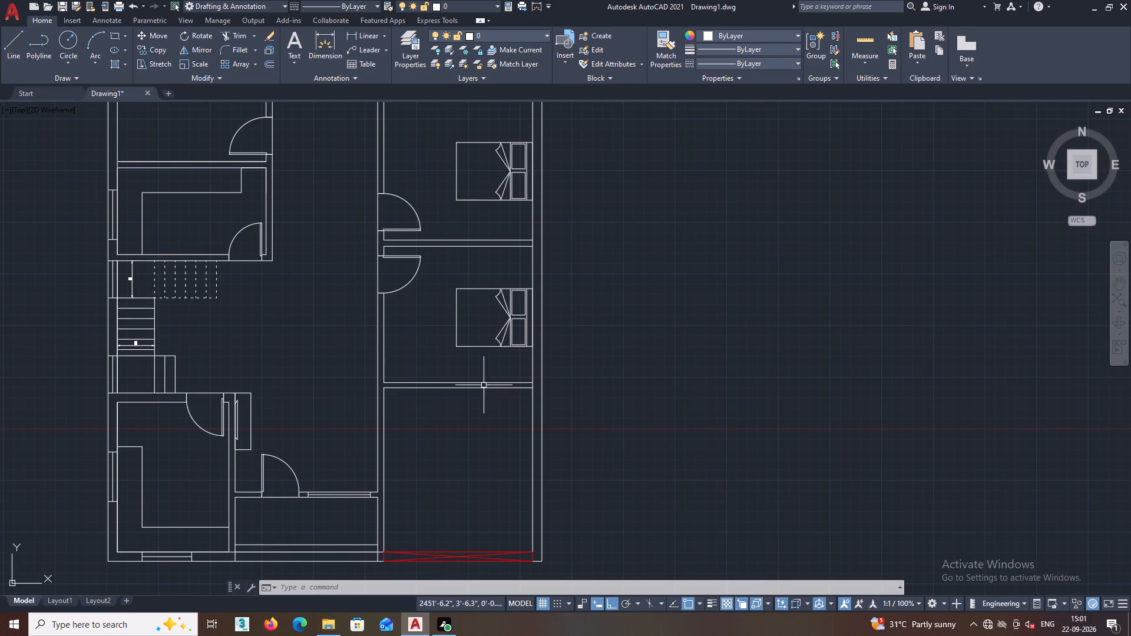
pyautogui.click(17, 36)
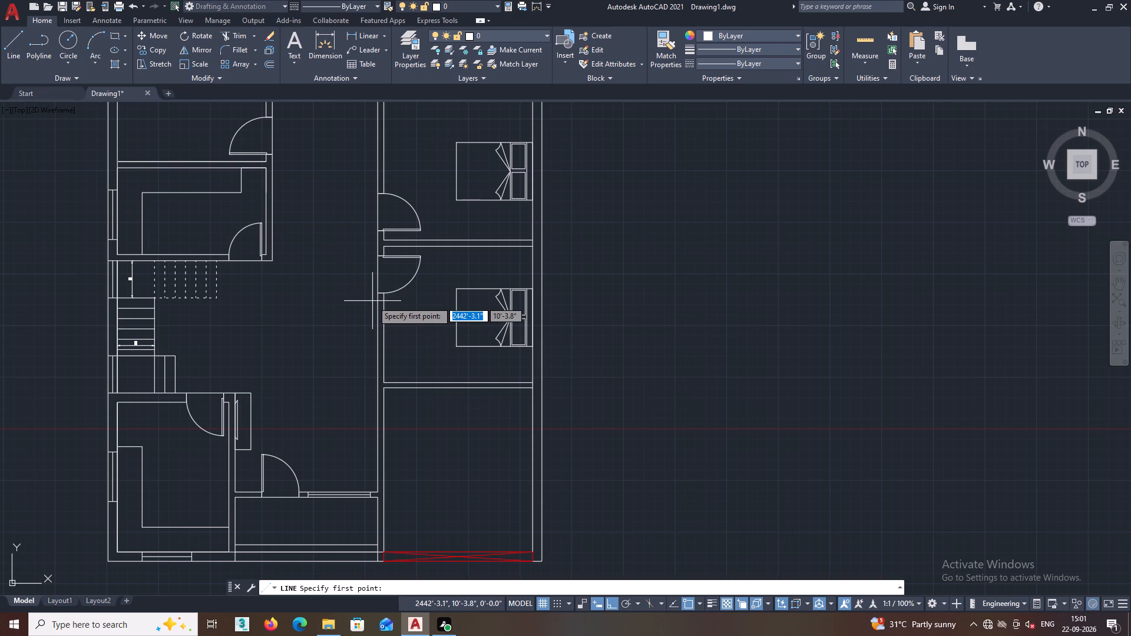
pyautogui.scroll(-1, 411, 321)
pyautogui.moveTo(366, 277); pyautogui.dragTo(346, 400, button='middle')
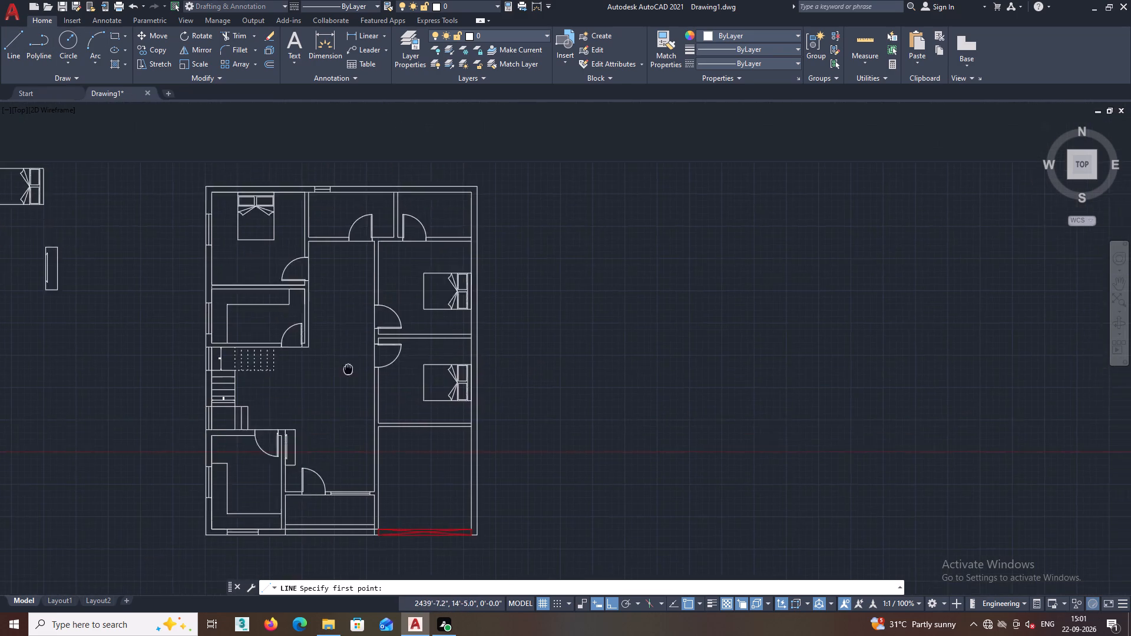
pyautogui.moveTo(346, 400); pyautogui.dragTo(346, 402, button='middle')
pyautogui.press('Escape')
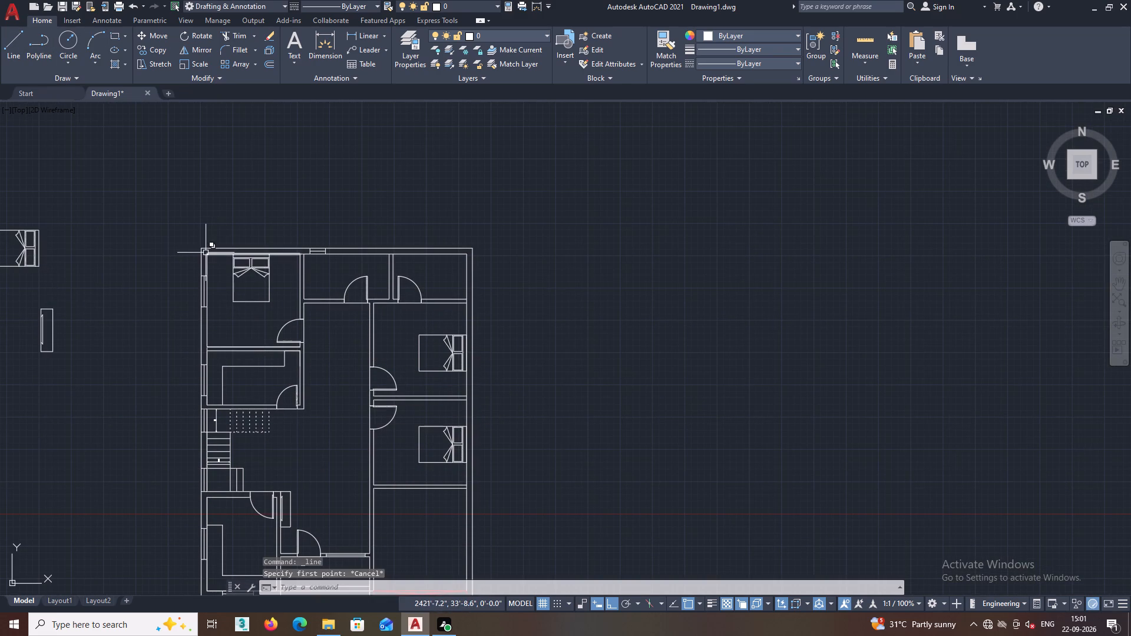
# Erase the spare bed and the narrow rectangular furniture block outside the floor plan, keeping the sink.
pyautogui.scroll(3, 206, 253)
pyautogui.scroll(-3, 193, 253)
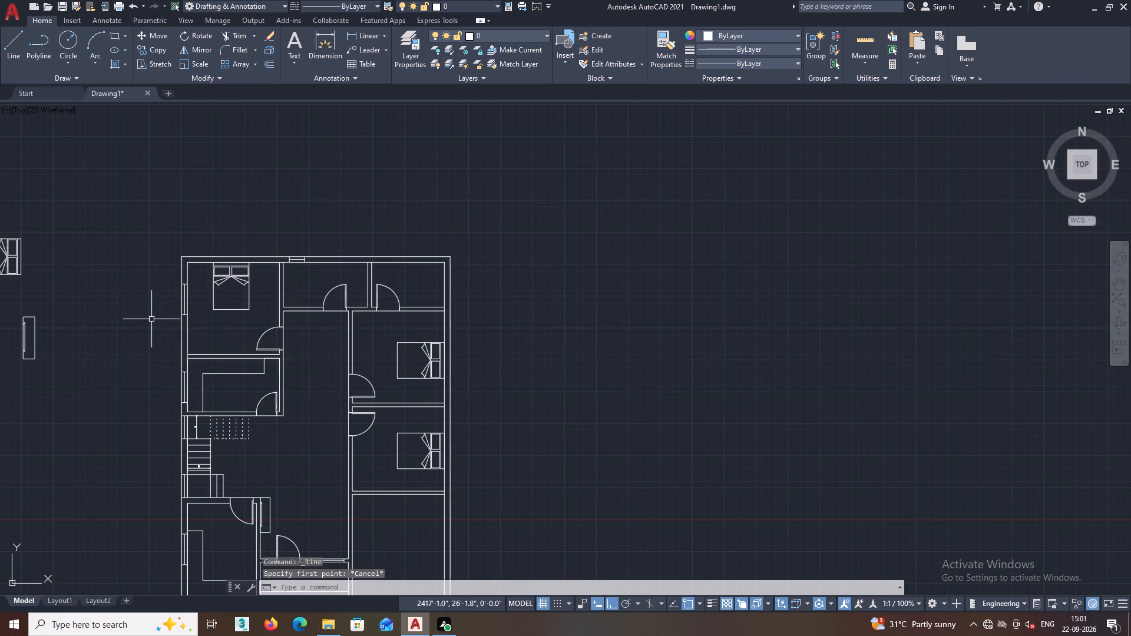
pyautogui.moveTo(151, 319); pyautogui.dragTo(395, 305, button='middle')
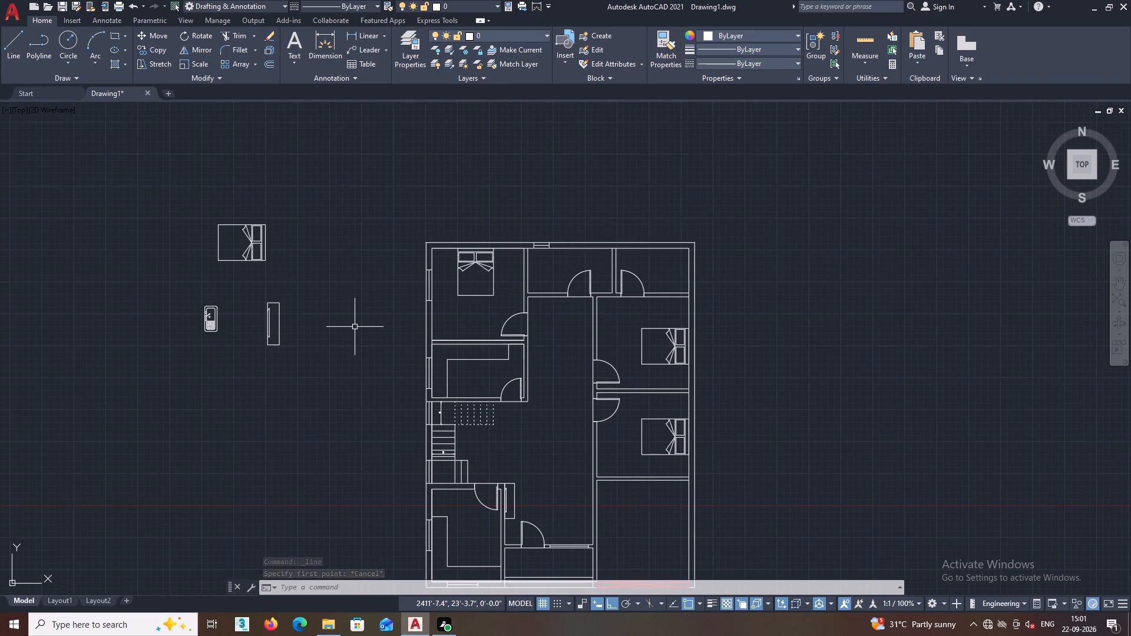
pyautogui.click(312, 359)
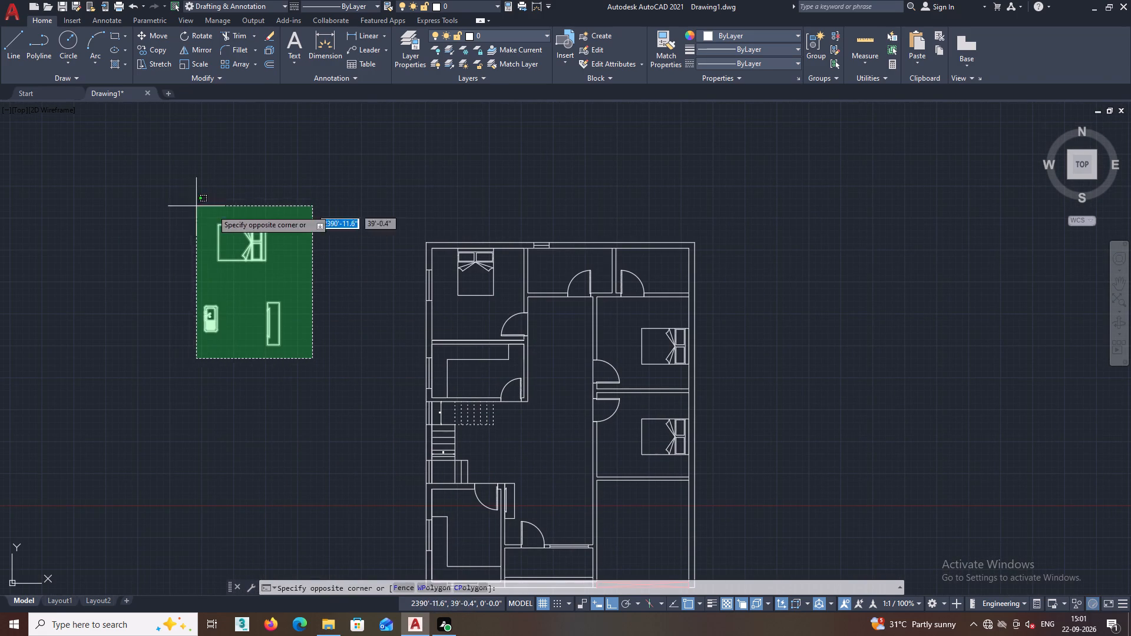
pyautogui.click(242, 197)
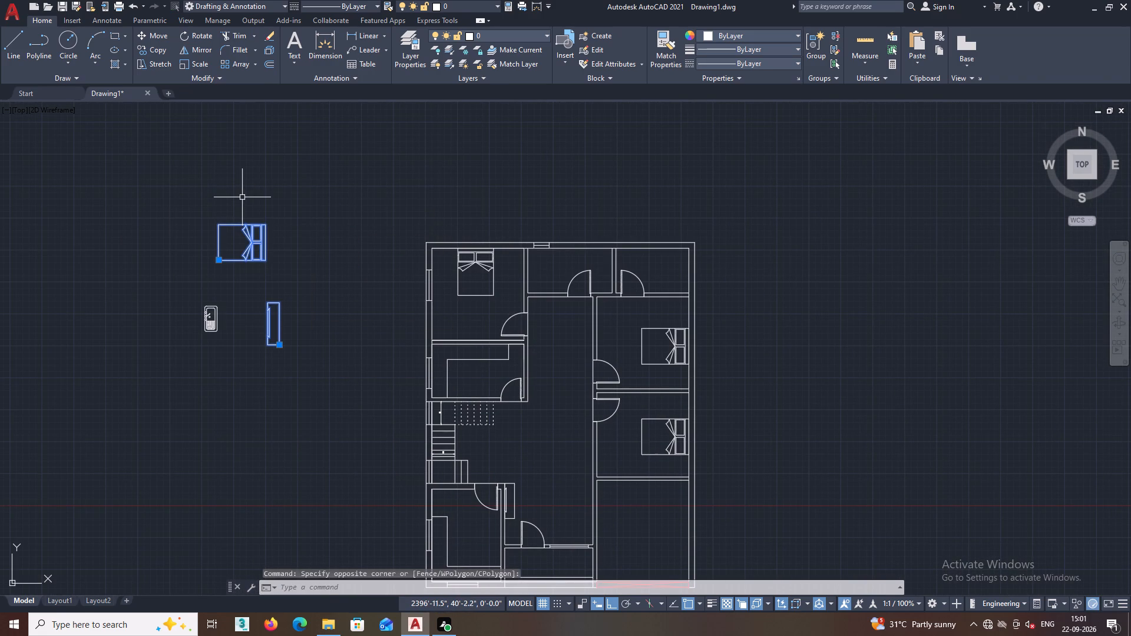
pyautogui.press('F8')
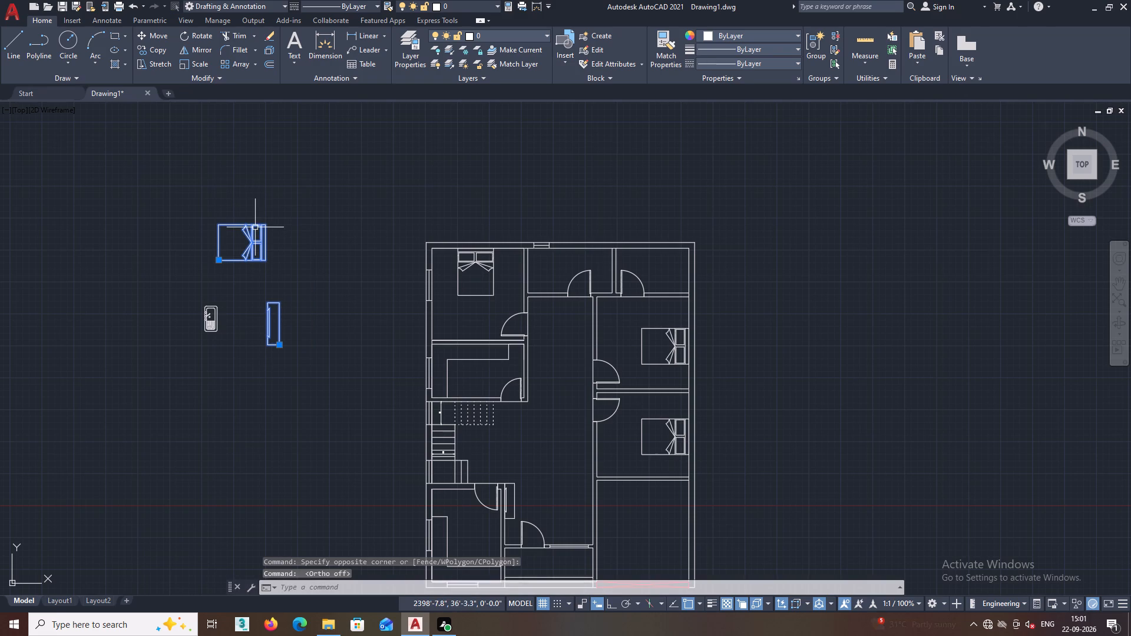
pyautogui.press('F8')
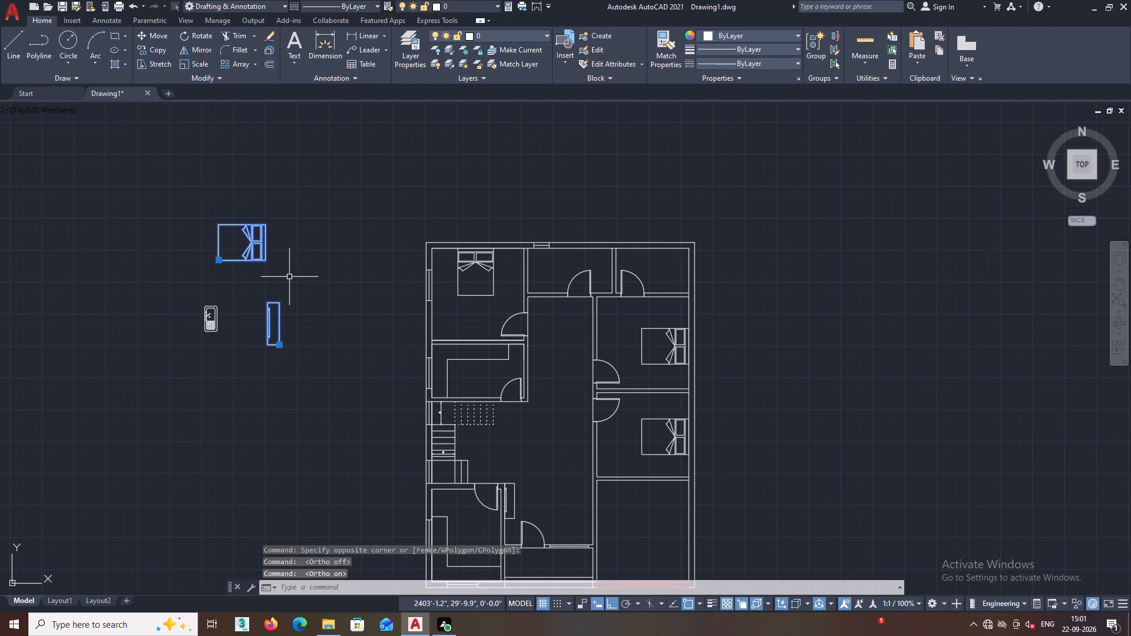
pyautogui.press('Delete')
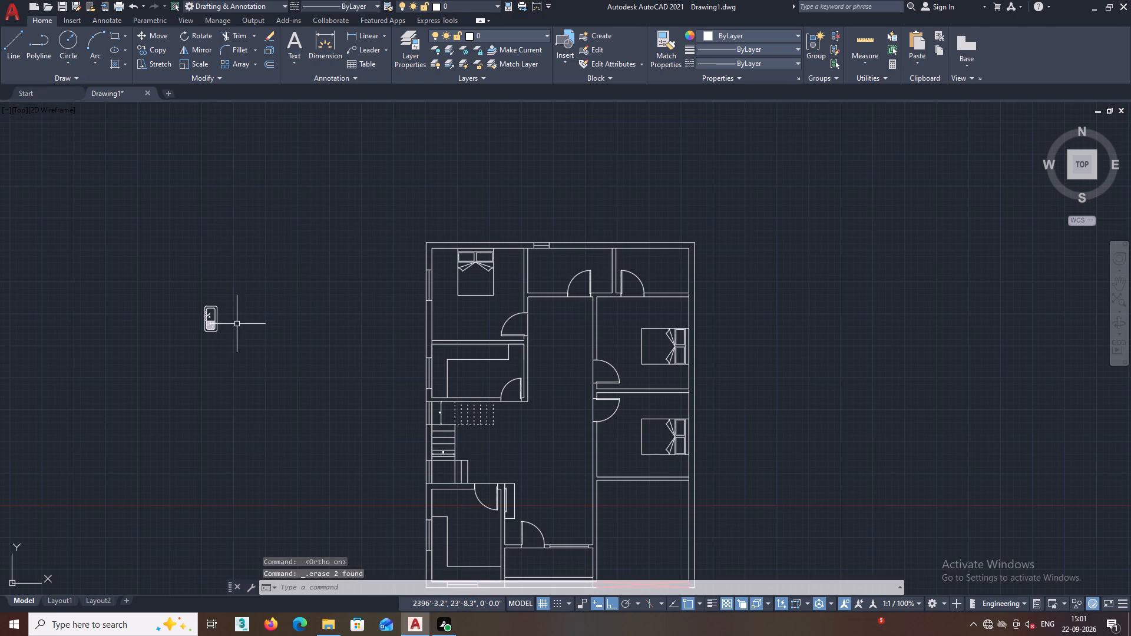
# Rotate the spare sink block outside the plan by 90° about its centre so it lies horizontally.
pyautogui.scroll(1, 220, 322)
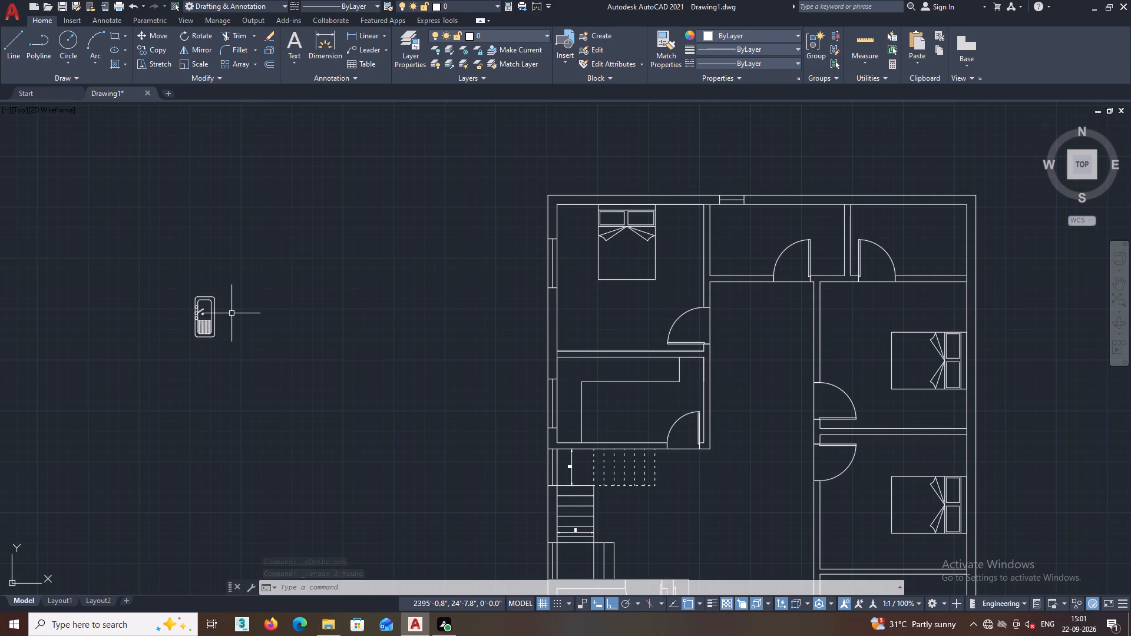
pyautogui.click(207, 321)
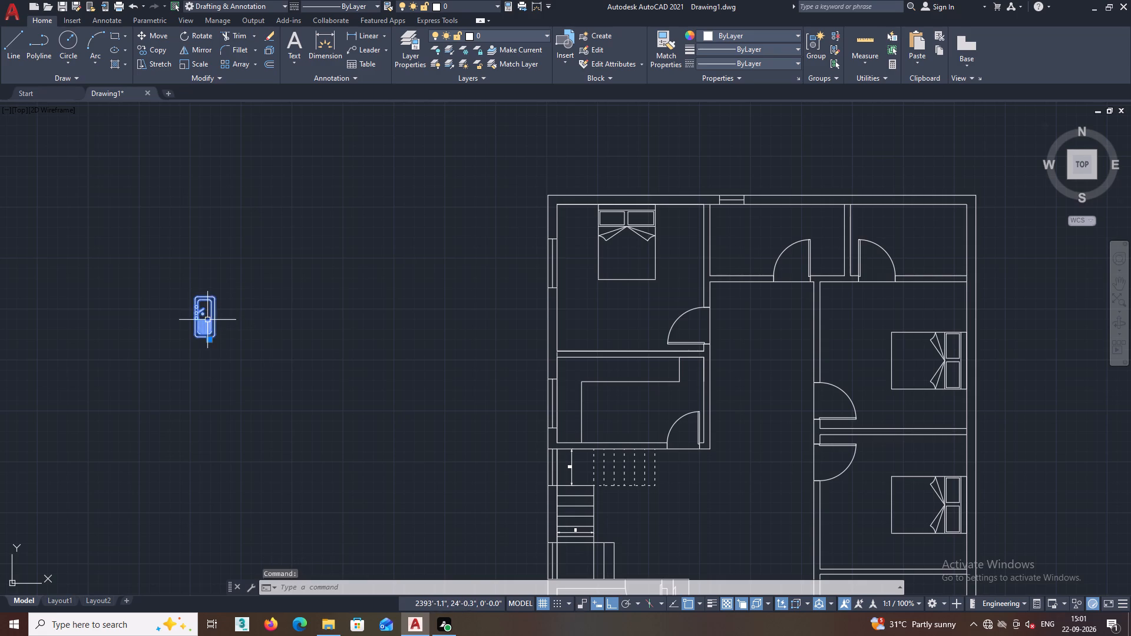
pyautogui.rightClick(222, 241)
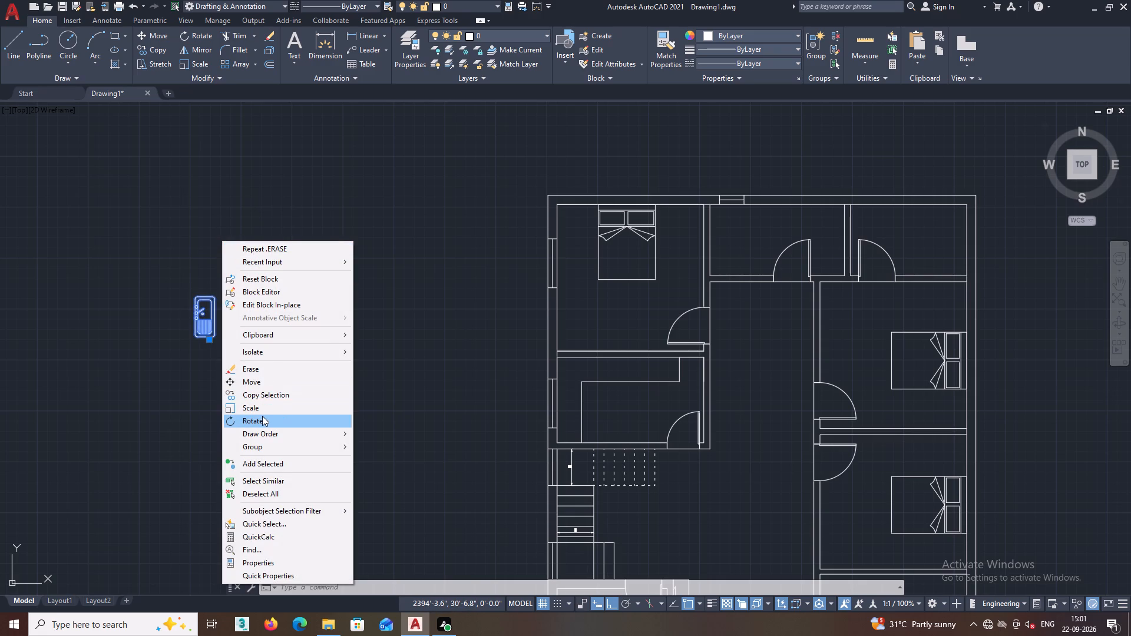
pyautogui.click(262, 416)
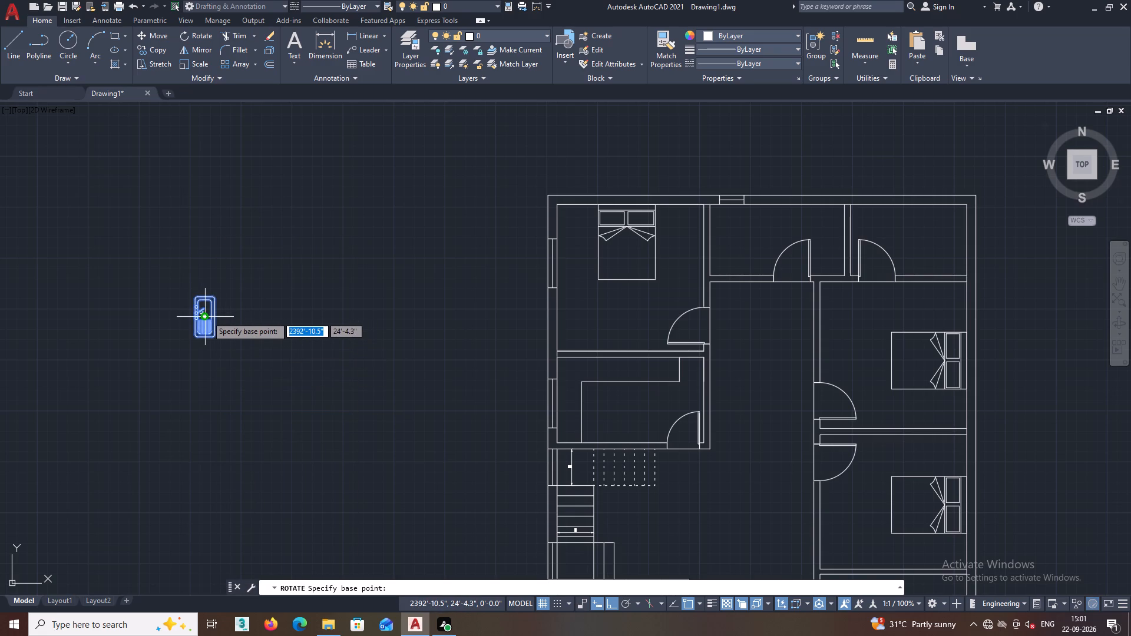
pyautogui.click(207, 316)
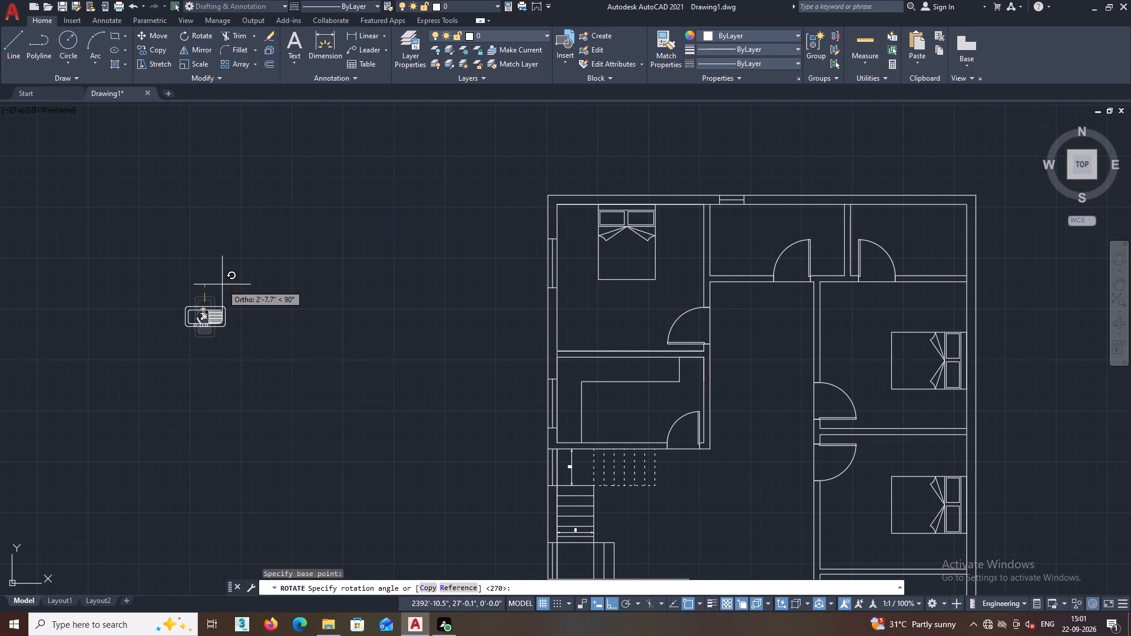
pyautogui.click(222, 284)
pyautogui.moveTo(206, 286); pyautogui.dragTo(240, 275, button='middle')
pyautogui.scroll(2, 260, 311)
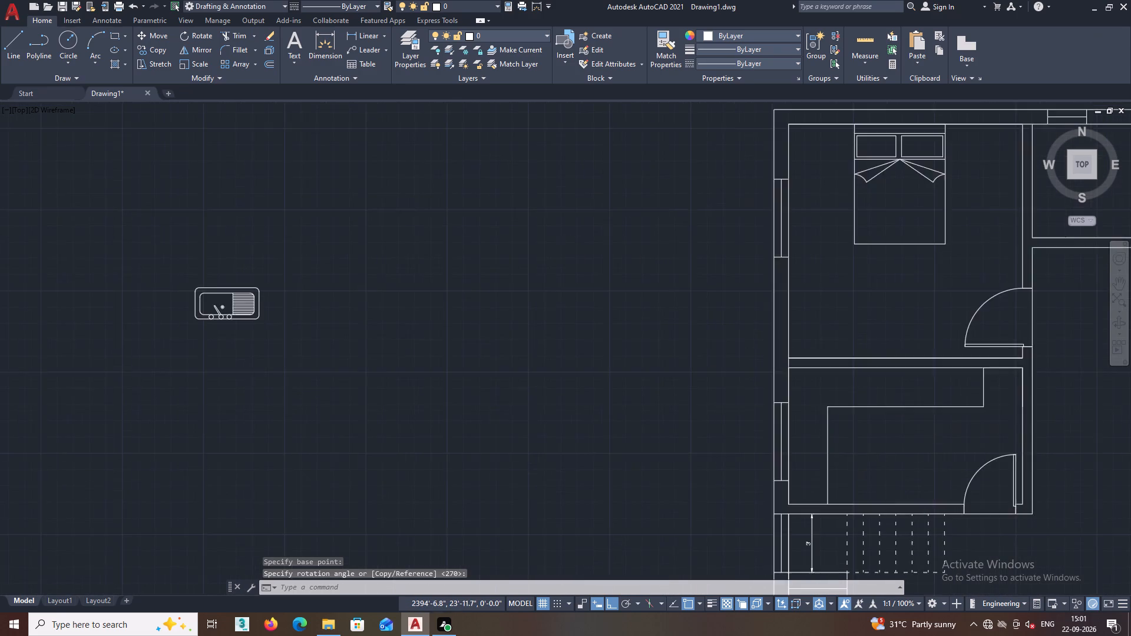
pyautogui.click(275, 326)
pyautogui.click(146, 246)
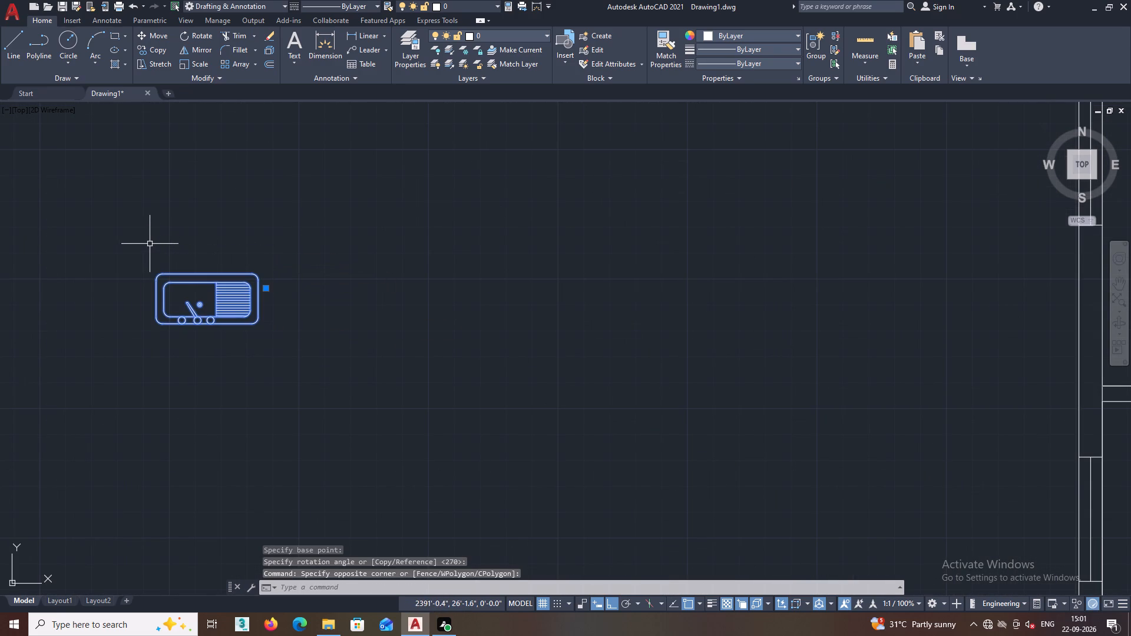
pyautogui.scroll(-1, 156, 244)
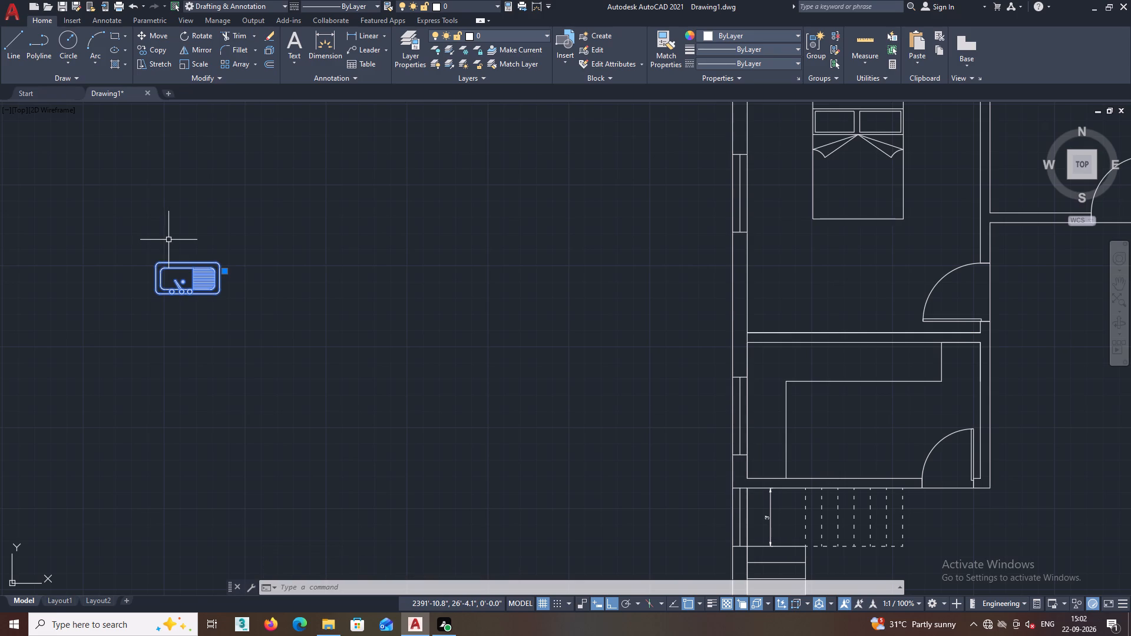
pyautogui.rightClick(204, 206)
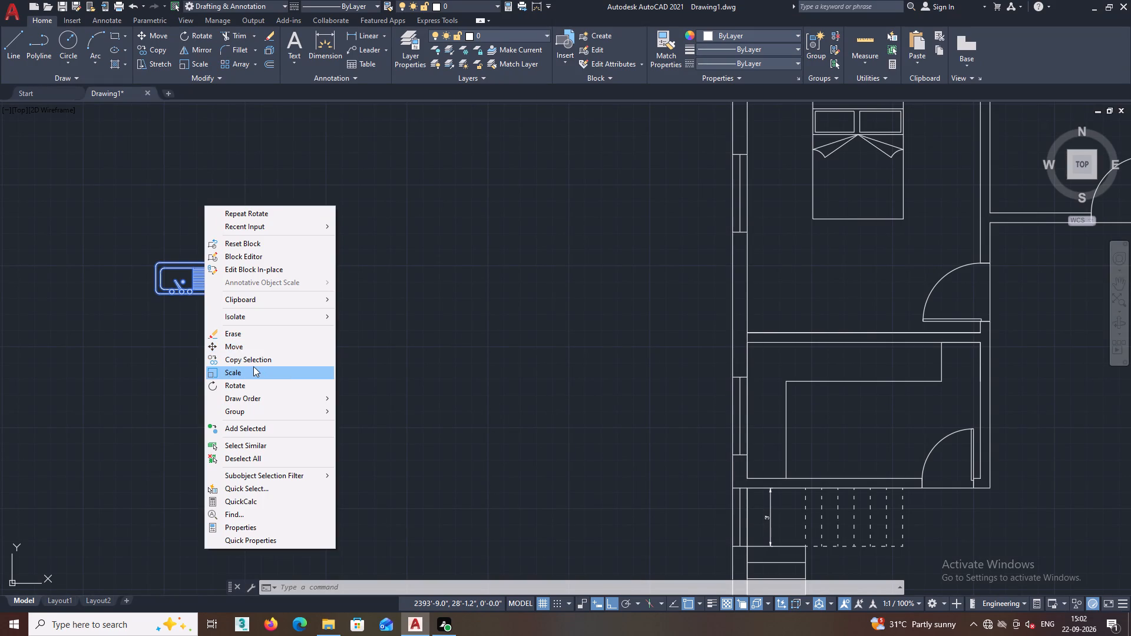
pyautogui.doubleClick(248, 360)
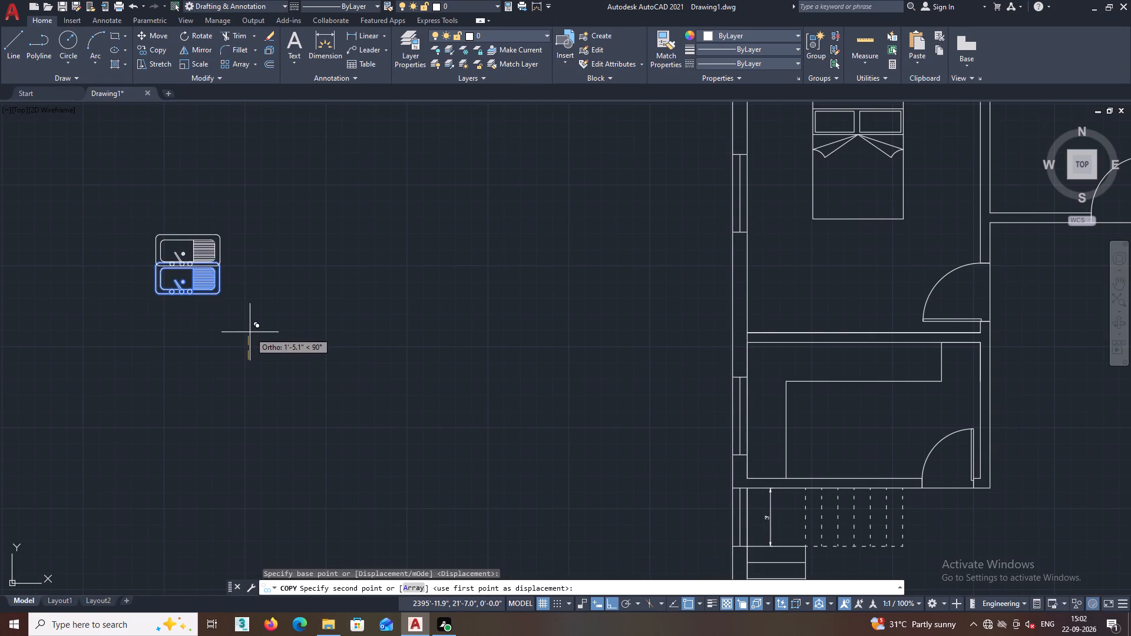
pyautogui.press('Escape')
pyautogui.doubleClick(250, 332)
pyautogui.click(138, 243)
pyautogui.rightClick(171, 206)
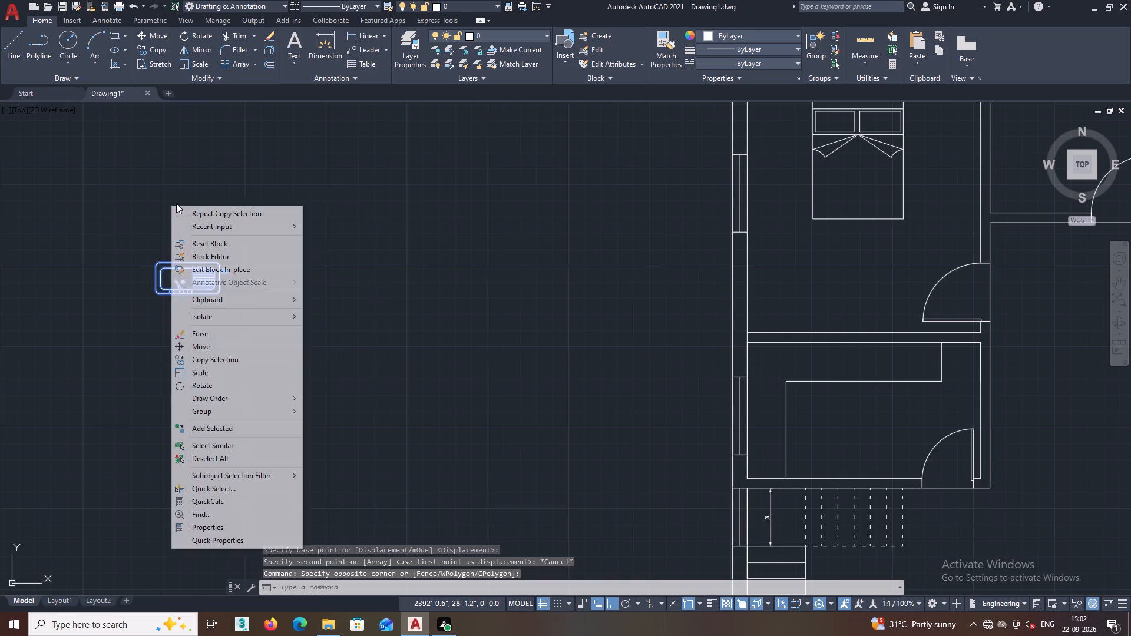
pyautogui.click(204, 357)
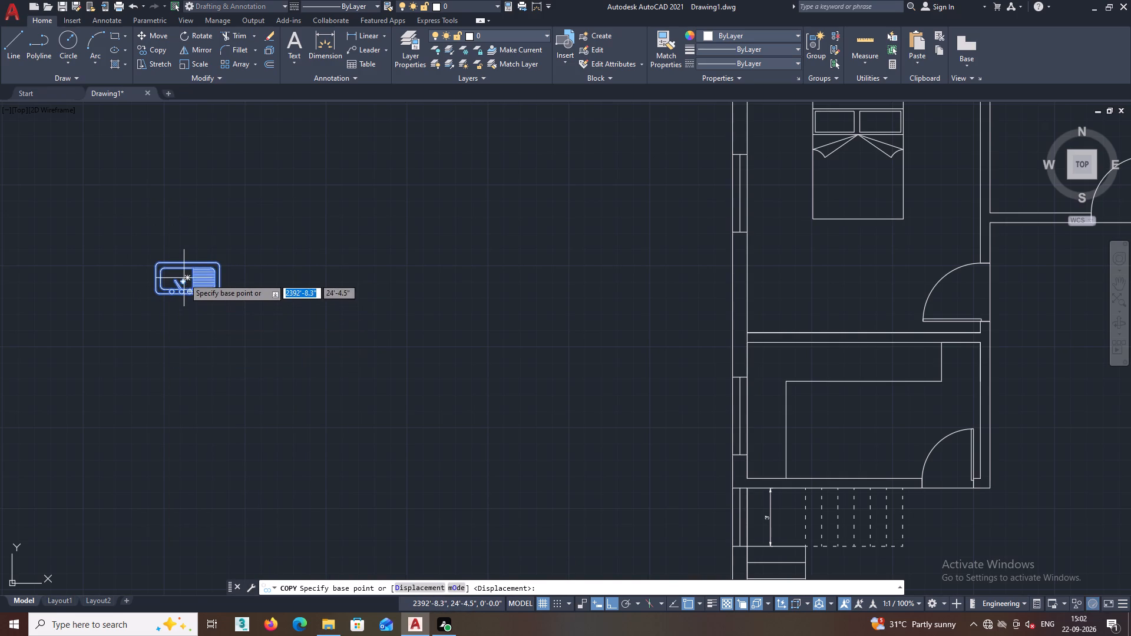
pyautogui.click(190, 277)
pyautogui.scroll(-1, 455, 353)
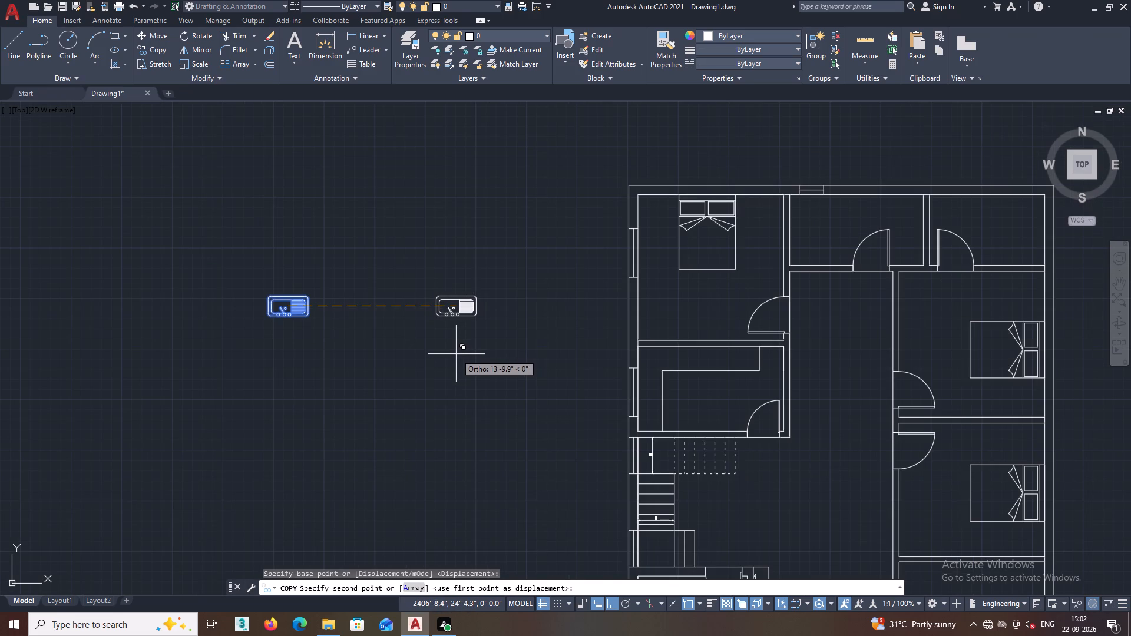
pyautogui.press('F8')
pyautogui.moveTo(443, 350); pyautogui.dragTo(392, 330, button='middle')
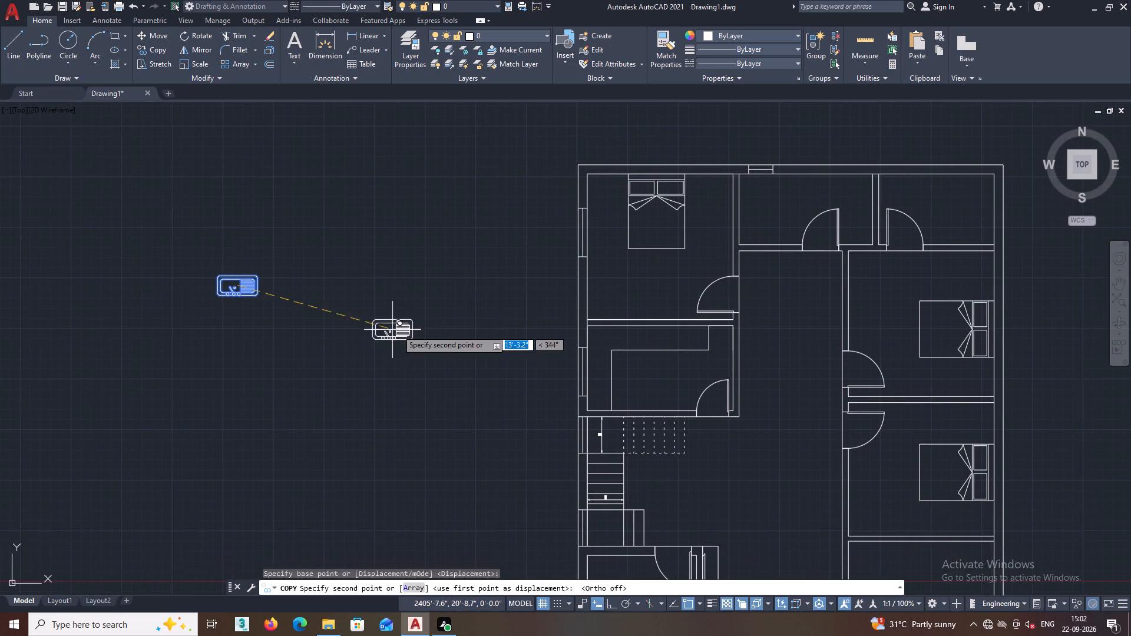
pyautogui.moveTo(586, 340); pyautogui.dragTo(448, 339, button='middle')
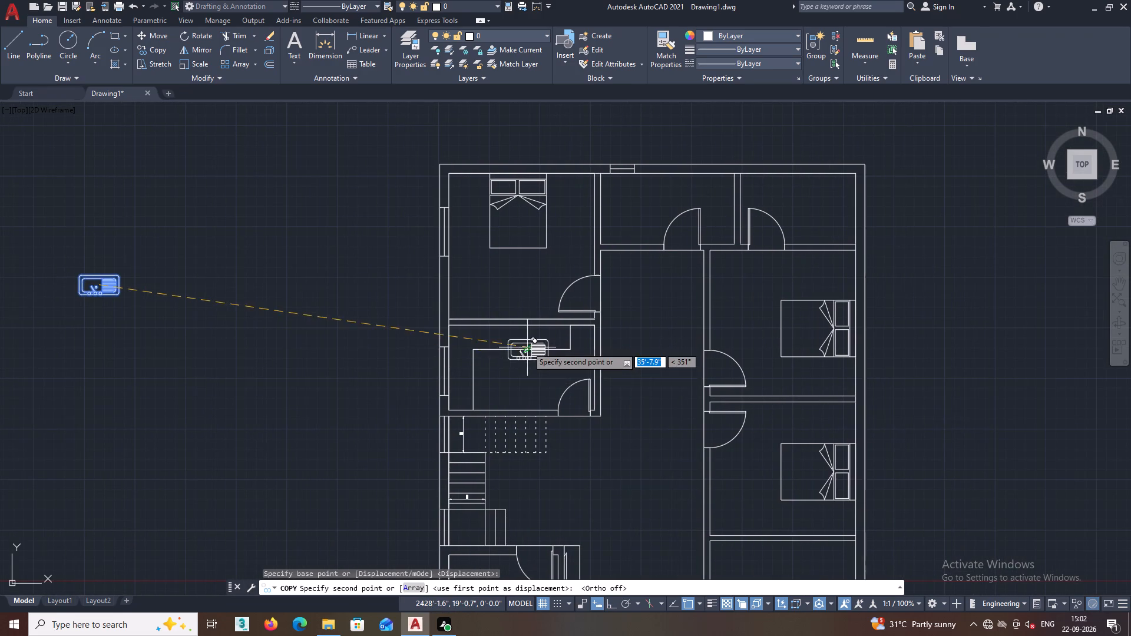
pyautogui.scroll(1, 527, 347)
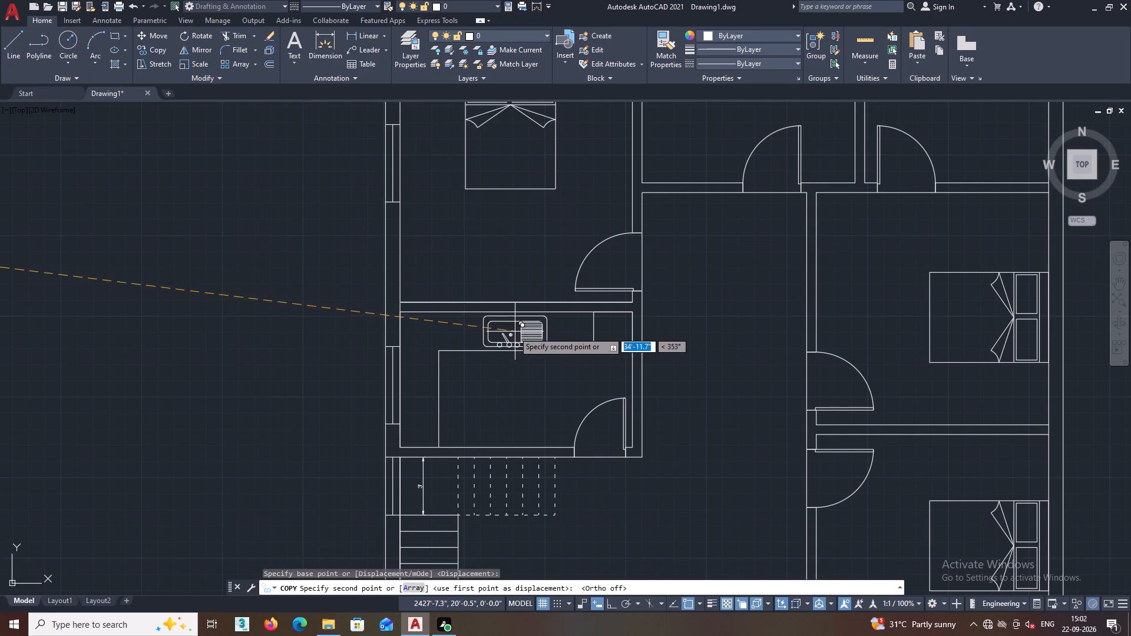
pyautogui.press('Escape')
# Mirror the sink block across its horizontal top edge and erase the source, so its taps face up.
pyautogui.moveTo(187, 244); pyautogui.dragTo(447, 368, button='middle')
pyautogui.scroll(-1, 400, 330)
pyautogui.scroll(1, 256, 356)
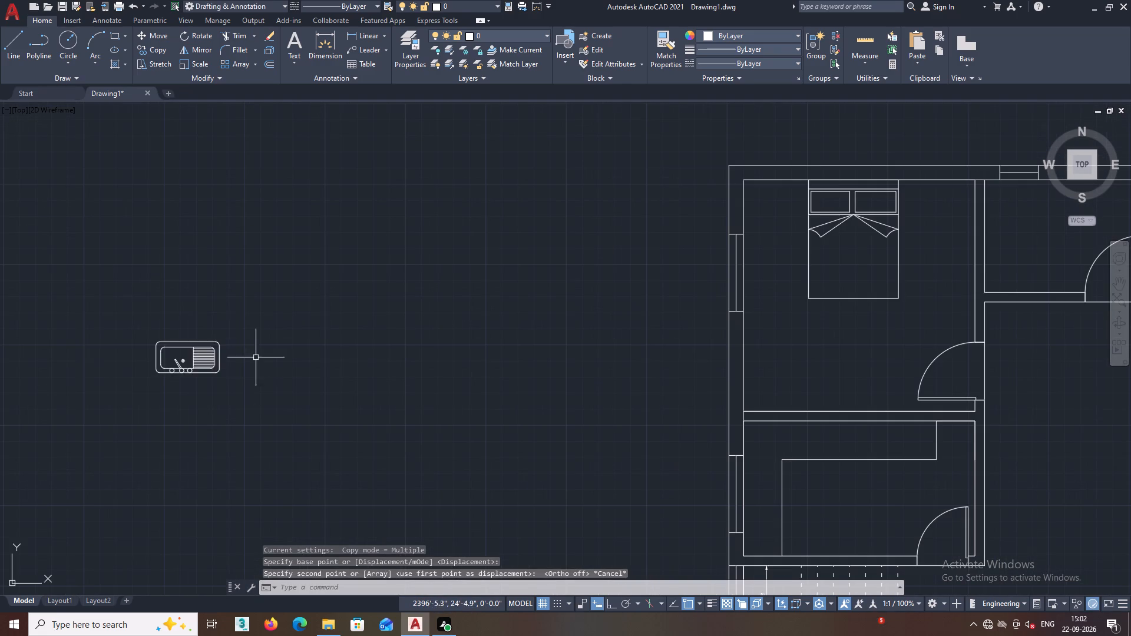
pyautogui.click(250, 382)
pyautogui.click(73, 296)
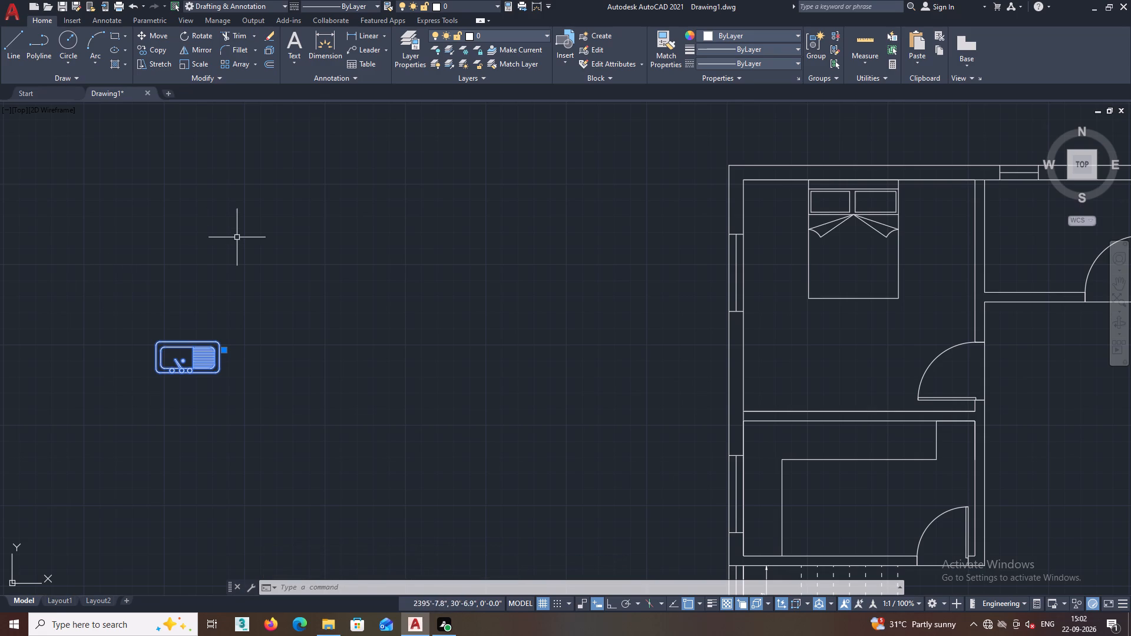
pyautogui.rightClick(184, 203)
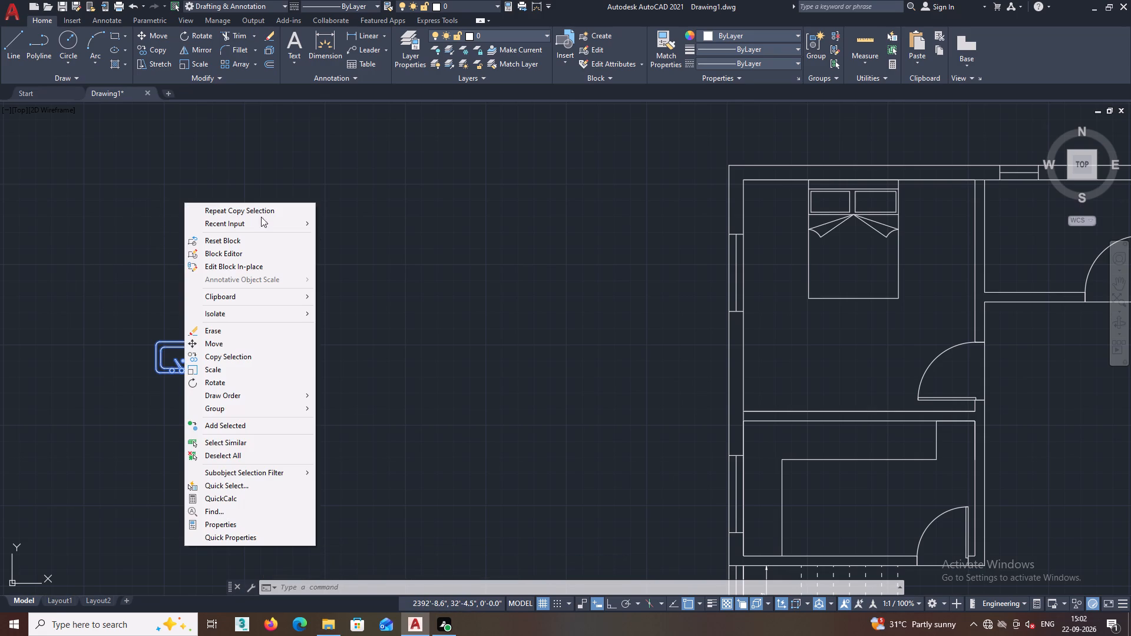
pyautogui.click(191, 52)
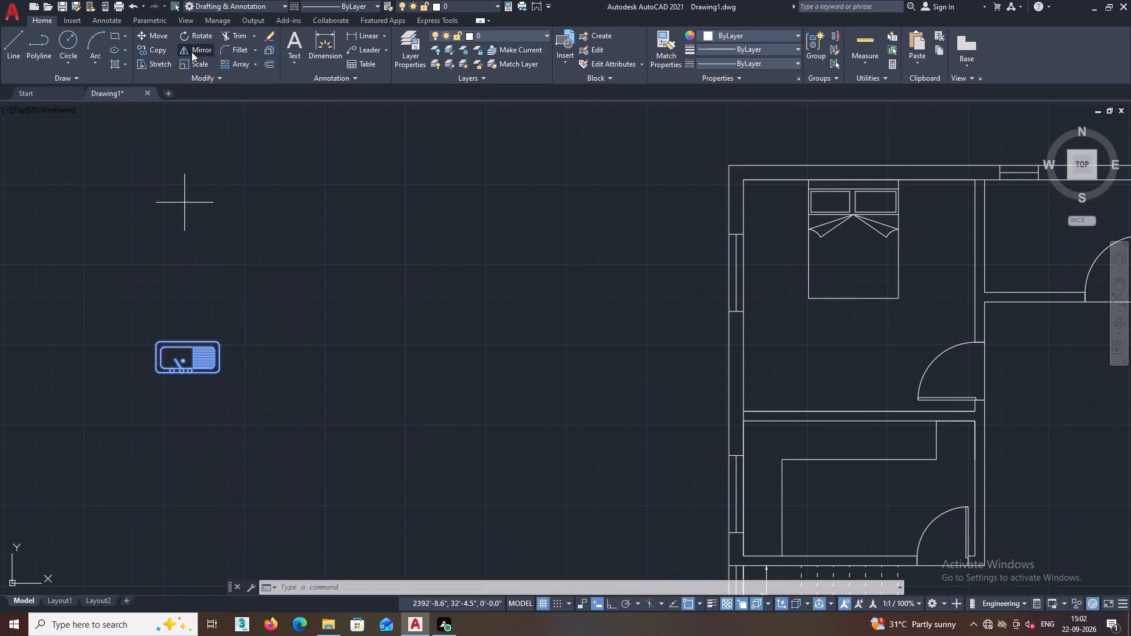
pyautogui.click(160, 341)
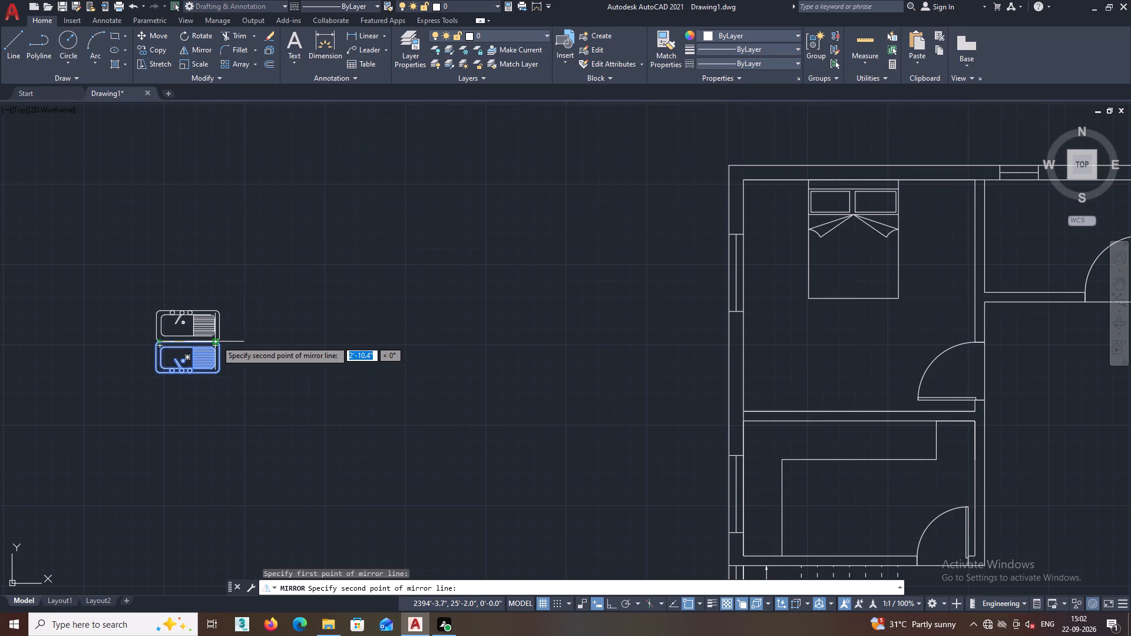
pyautogui.click(216, 340)
pyautogui.moveTo(235, 366); pyautogui.dragTo(216, 340)
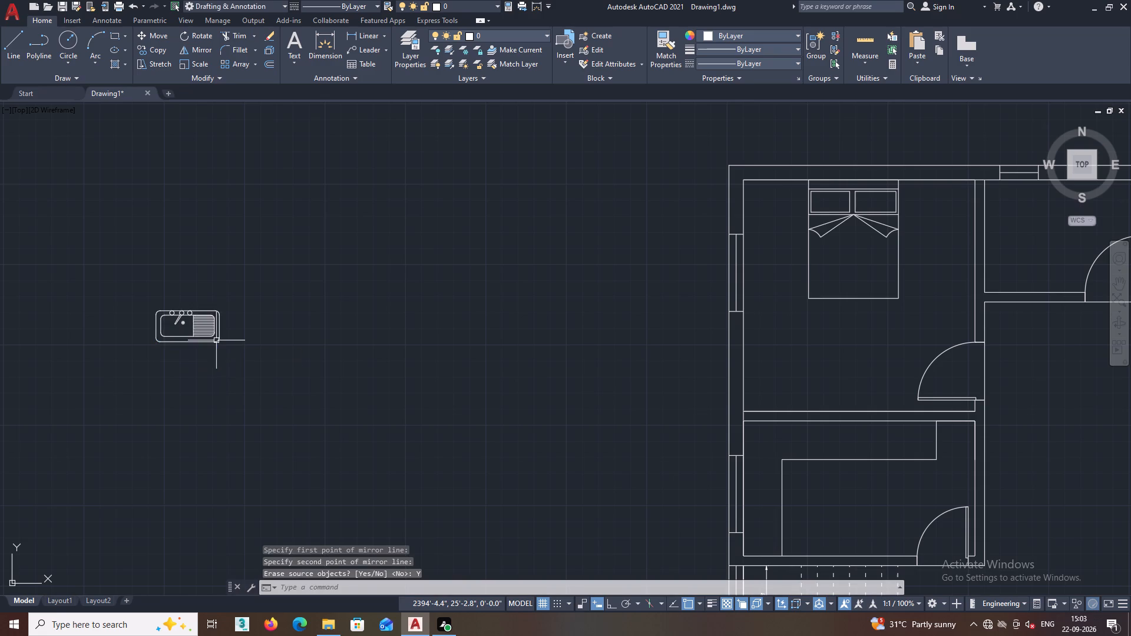
# Copy the spare sink block onto the upper run of the kitchen's L-shaped counter, with its tap side against the wall.
pyautogui.doubleClick(239, 347)
pyautogui.doubleClick(140, 299)
pyautogui.rightClick(164, 246)
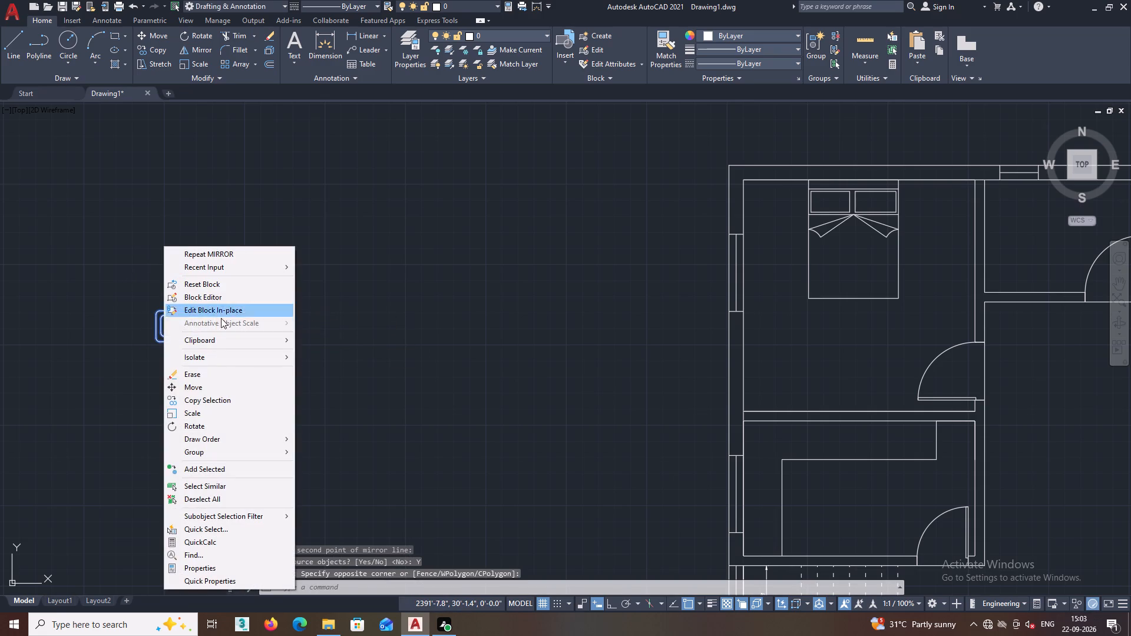
pyautogui.click(215, 397)
pyautogui.click(188, 325)
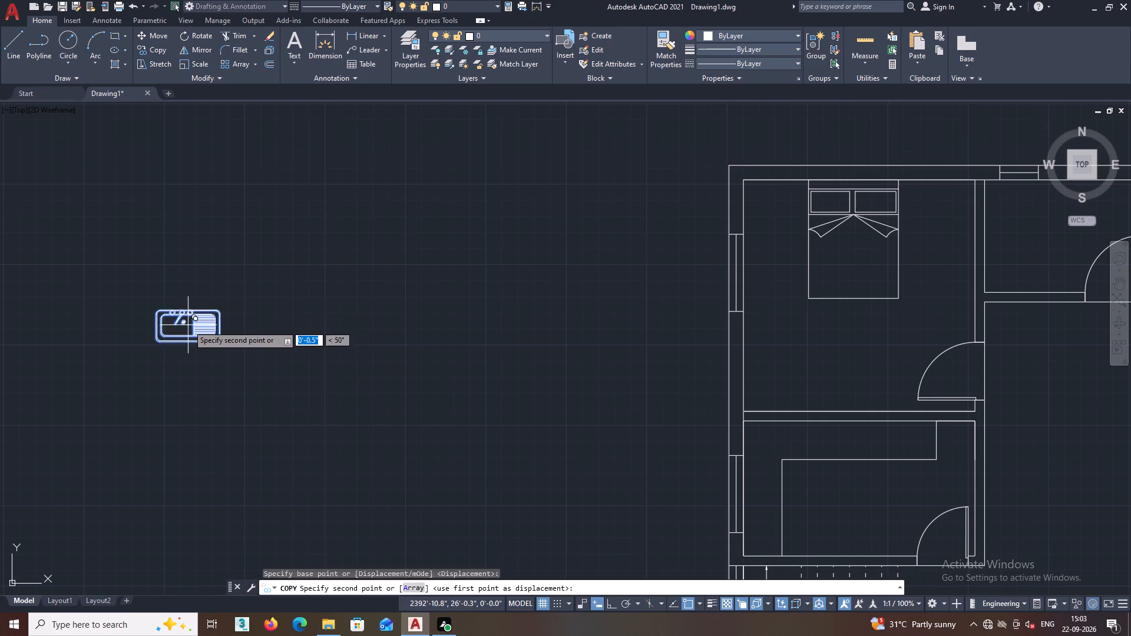
pyautogui.moveTo(722, 392); pyautogui.dragTo(617, 353, button='middle')
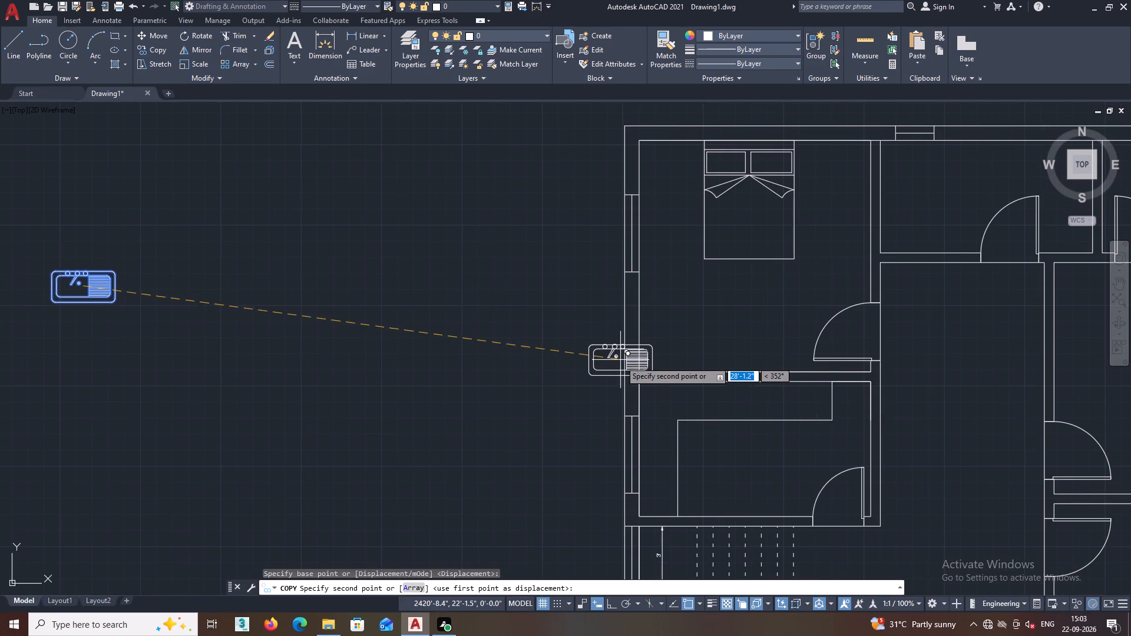
pyautogui.moveTo(616, 359); pyautogui.dragTo(581, 353, button='middle')
pyautogui.moveTo(702, 392); pyautogui.dragTo(628, 387, button='middle')
pyautogui.scroll(2, 647, 385)
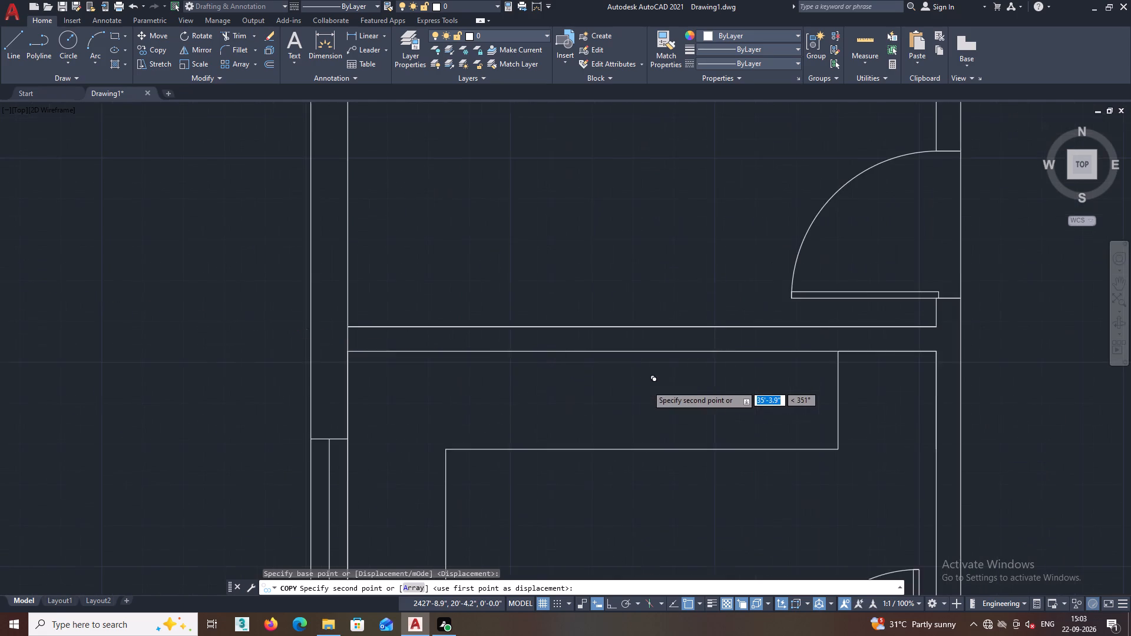
pyautogui.moveTo(640, 385); pyautogui.dragTo(570, 385, button='middle')
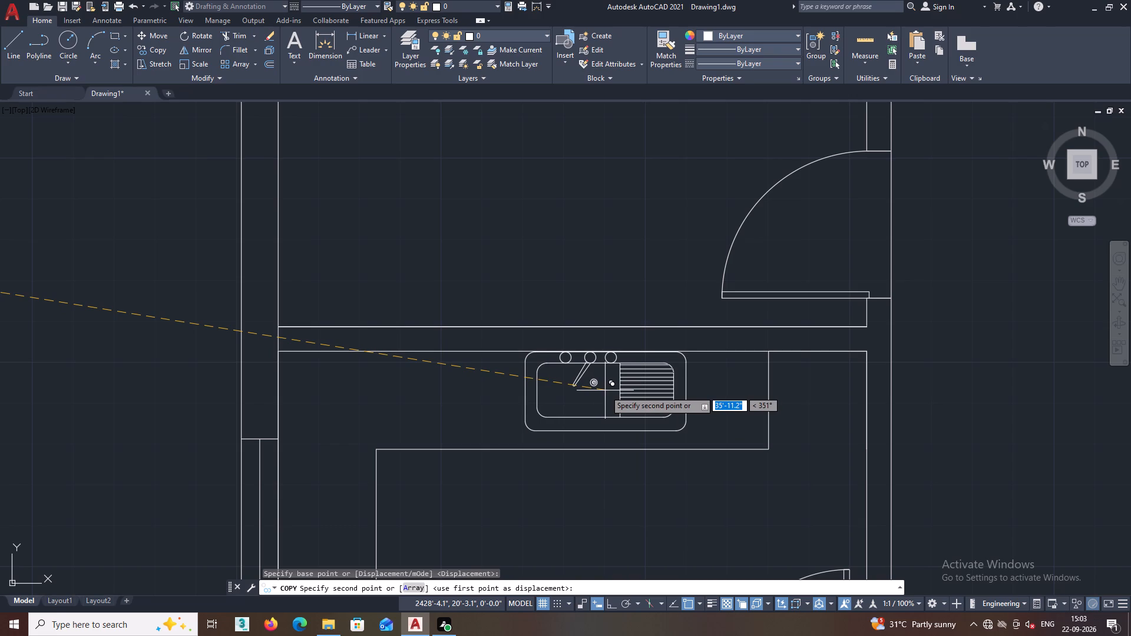
pyautogui.click(605, 390)
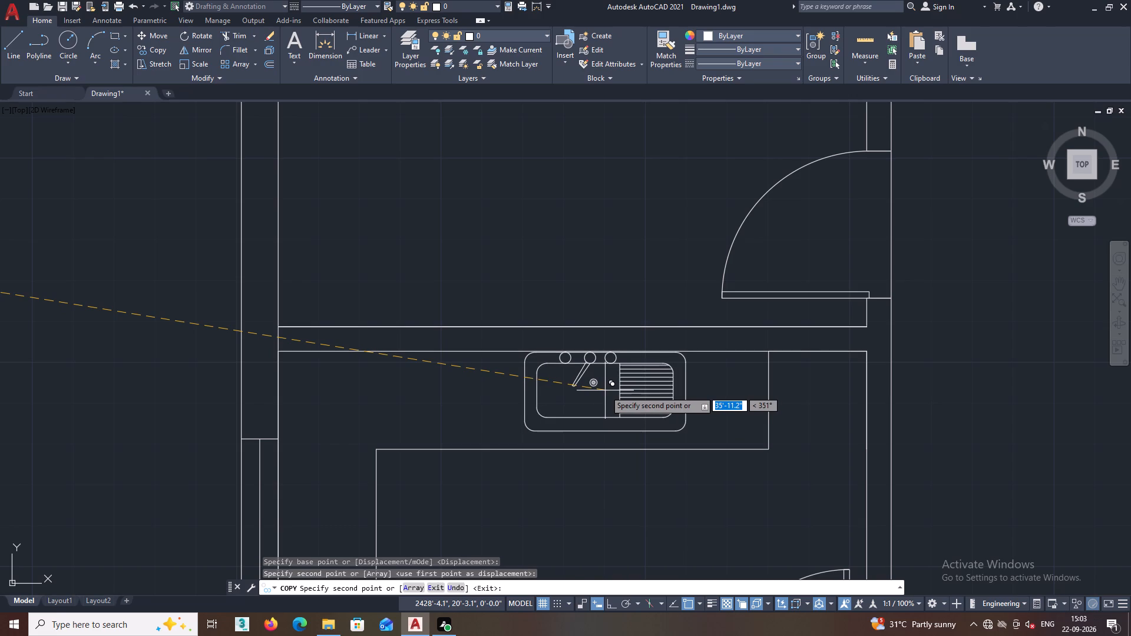
pyautogui.press('Escape')
# Erase the original spare sink block outside the floor plan.
pyautogui.moveTo(617, 379); pyautogui.dragTo(558, 373, button='middle')
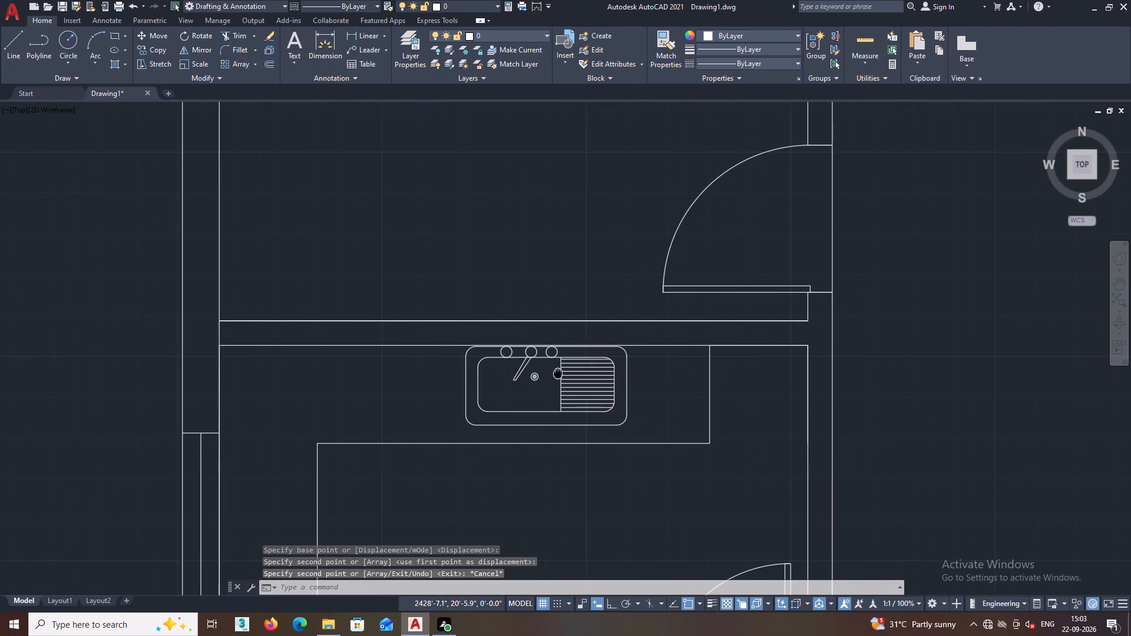
pyautogui.scroll(-2, 632, 373)
pyautogui.scroll(-1, 563, 402)
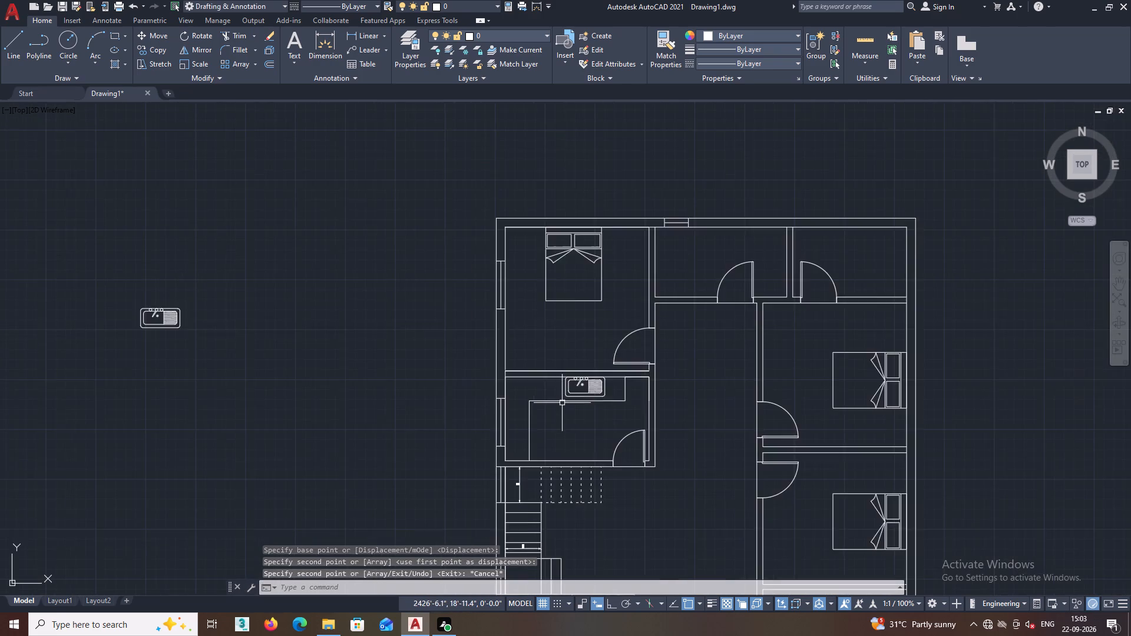
pyautogui.scroll(-1, 562, 403)
pyautogui.middleClick(421, 332)
pyautogui.doubleClick(283, 329)
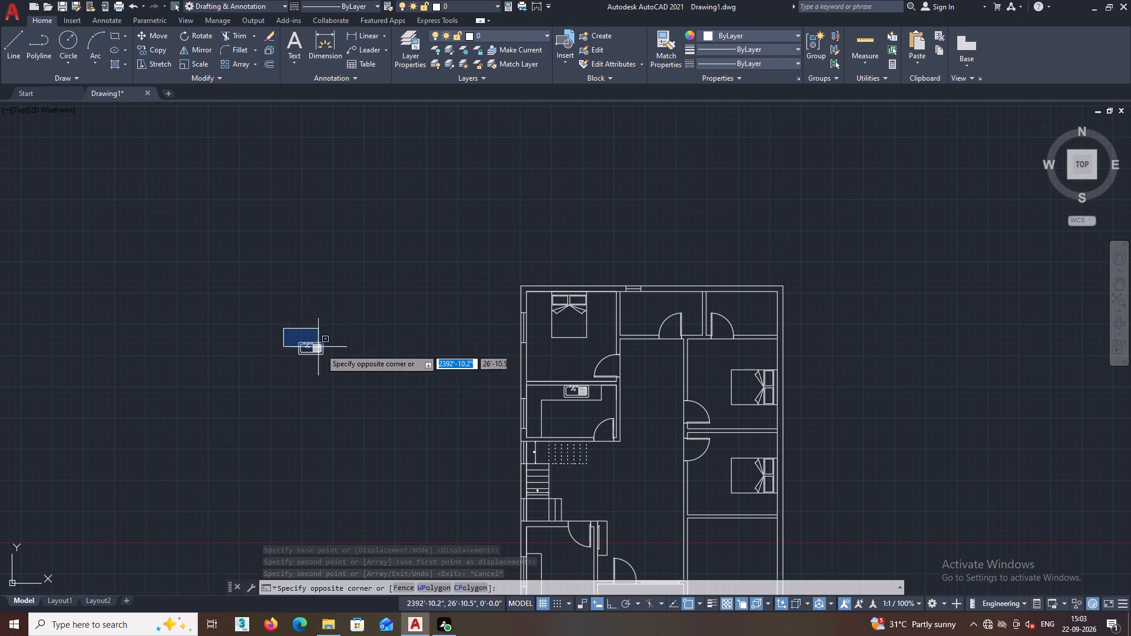
pyautogui.click(338, 371)
pyautogui.press('Delete')
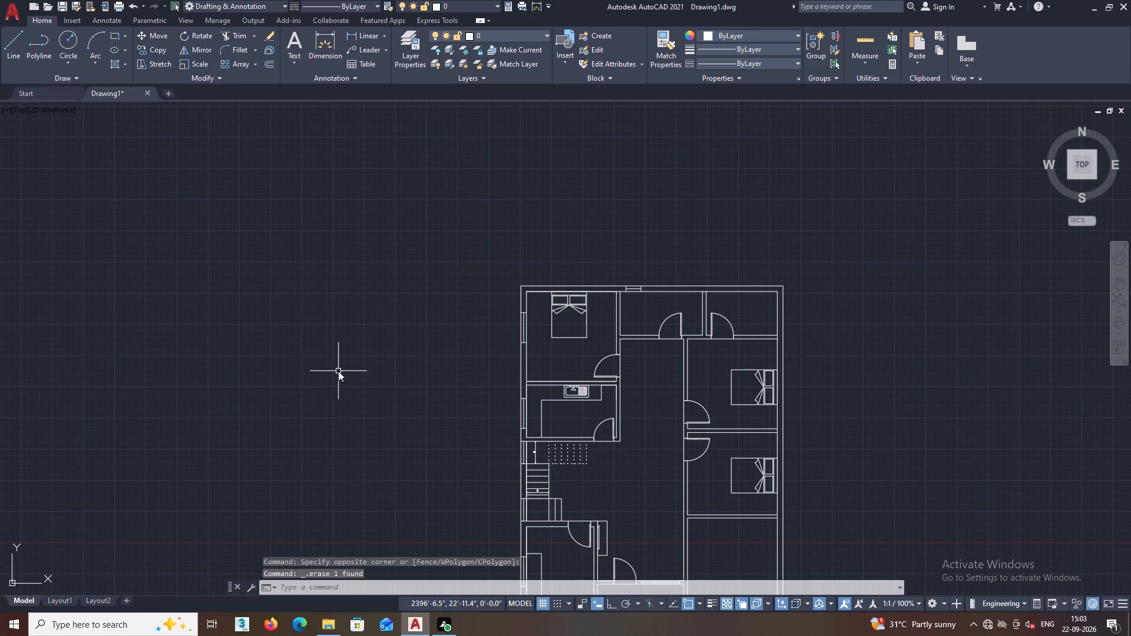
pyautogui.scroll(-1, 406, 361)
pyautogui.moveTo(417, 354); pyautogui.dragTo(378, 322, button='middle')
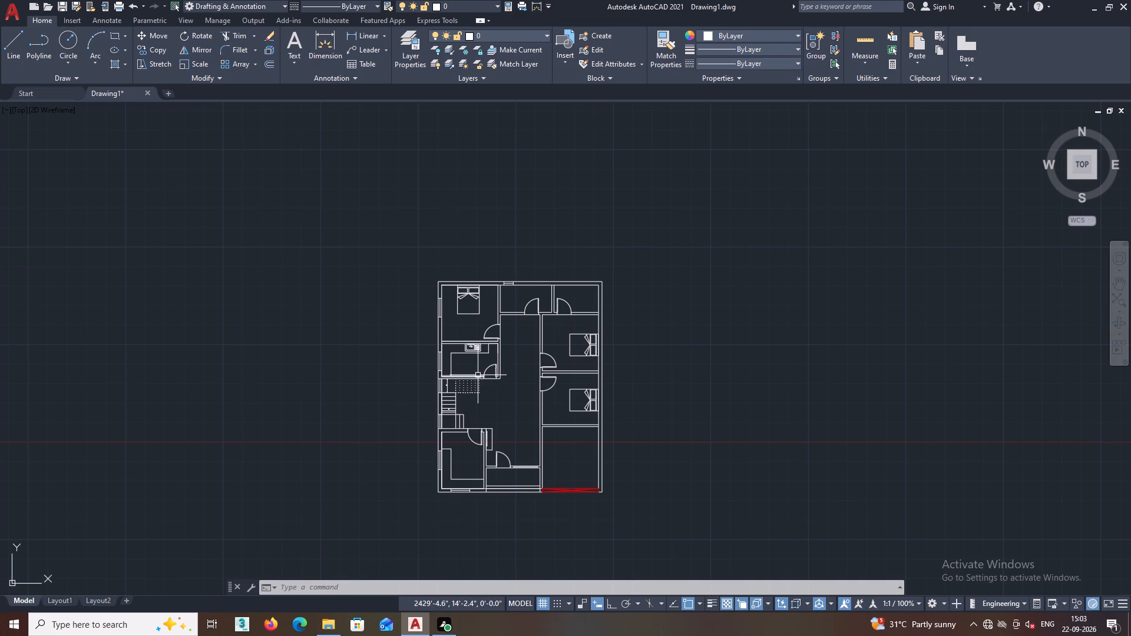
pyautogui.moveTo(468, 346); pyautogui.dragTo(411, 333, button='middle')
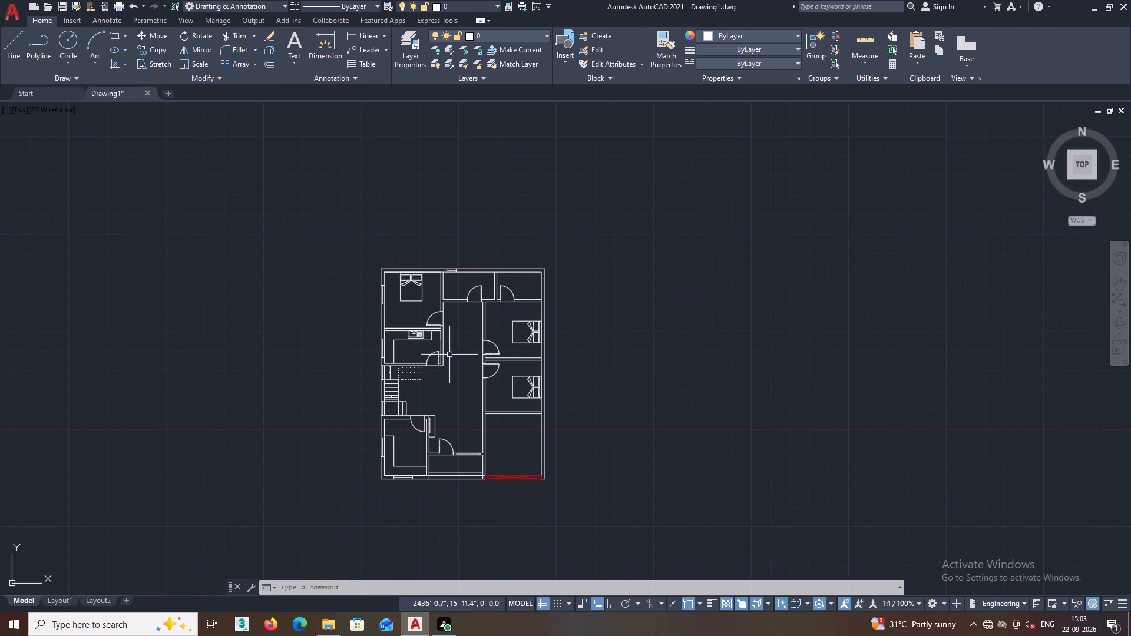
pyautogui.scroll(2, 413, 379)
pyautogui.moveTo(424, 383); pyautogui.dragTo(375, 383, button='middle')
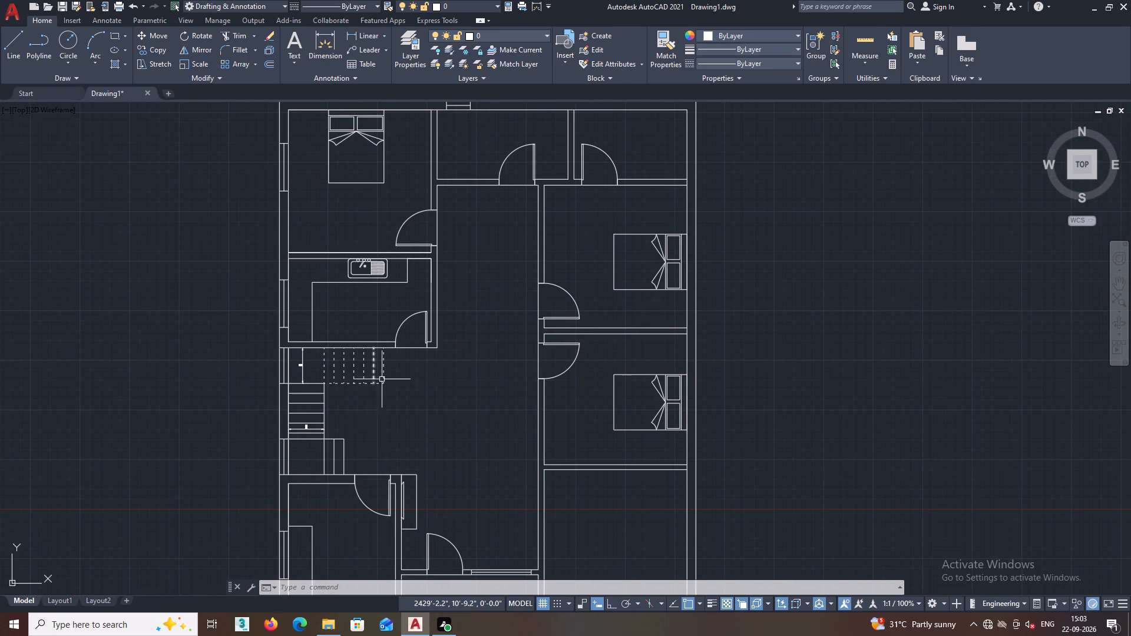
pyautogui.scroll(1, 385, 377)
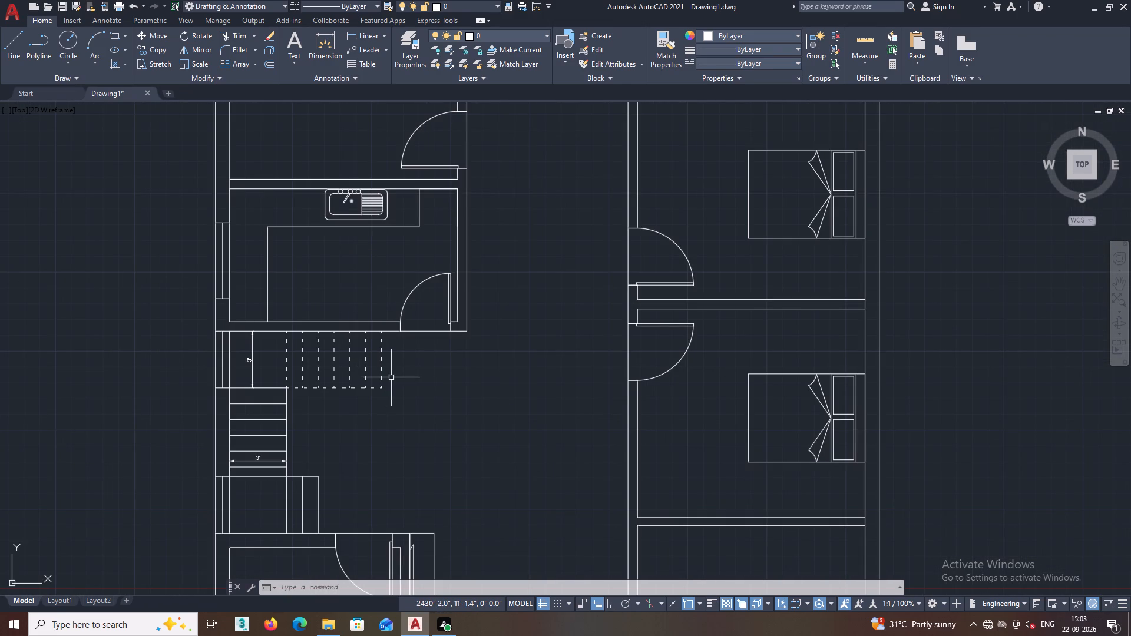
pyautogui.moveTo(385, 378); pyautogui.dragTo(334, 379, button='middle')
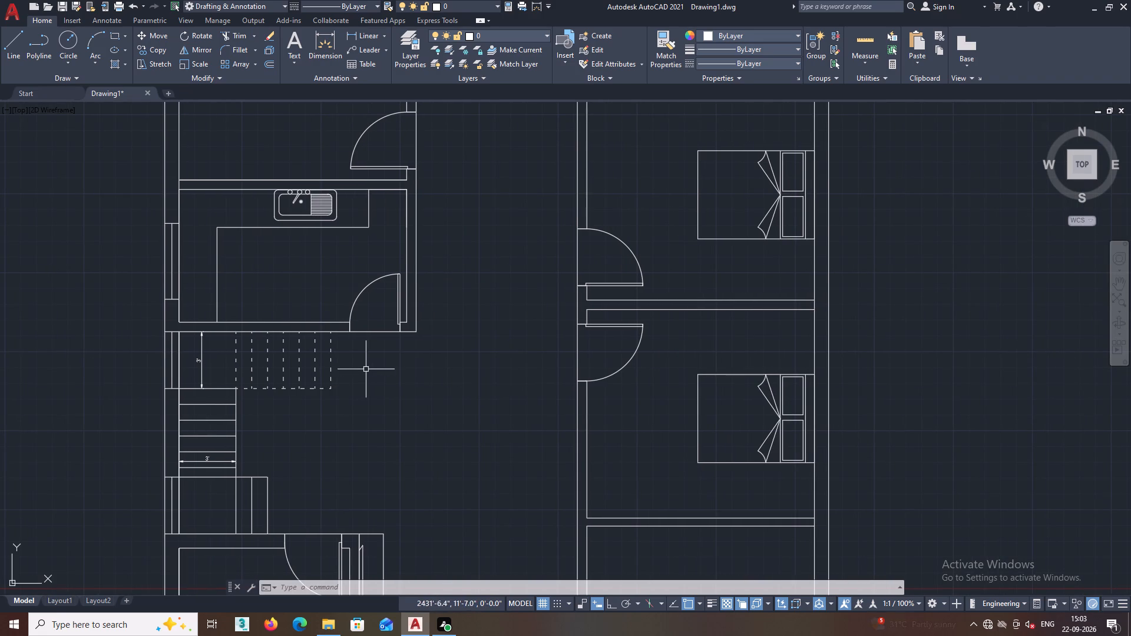
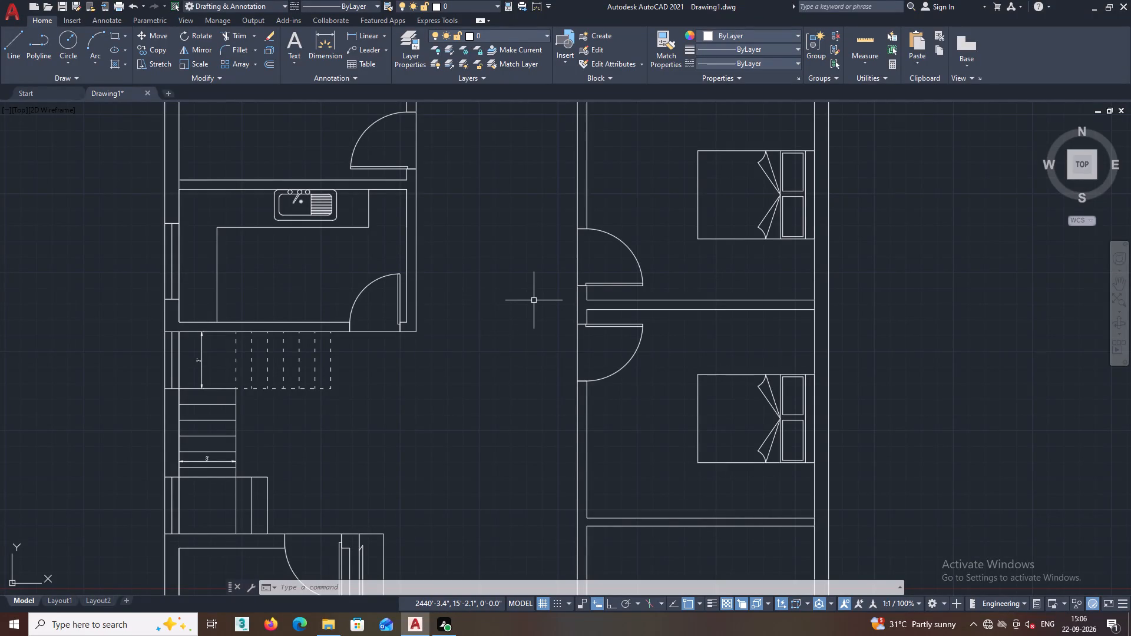
# Draw a rectangle about 7' by 1'-9.5" in the lower right-hand bedroom, from the corner where the partition meets the outer wall.
pyautogui.moveTo(527, 310); pyautogui.dragTo(444, 309, button='middle')
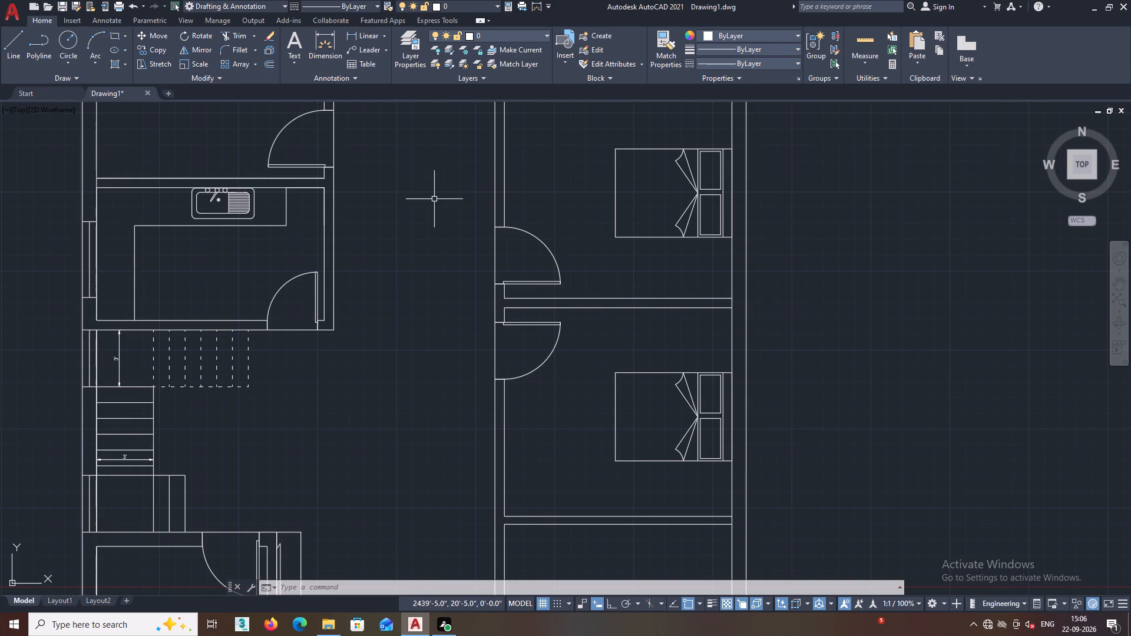
pyautogui.moveTo(442, 177); pyautogui.dragTo(395, 192, button='middle')
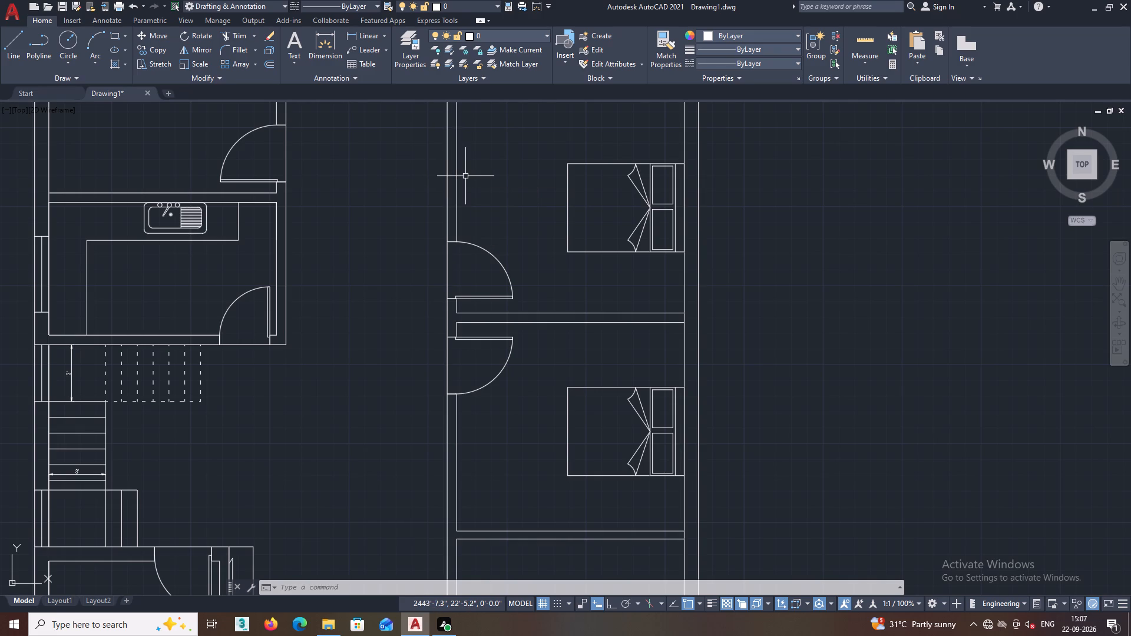
pyautogui.moveTo(465, 176); pyautogui.dragTo(422, 188, button='middle')
pyautogui.moveTo(458, 233); pyautogui.dragTo(396, 246, button='middle')
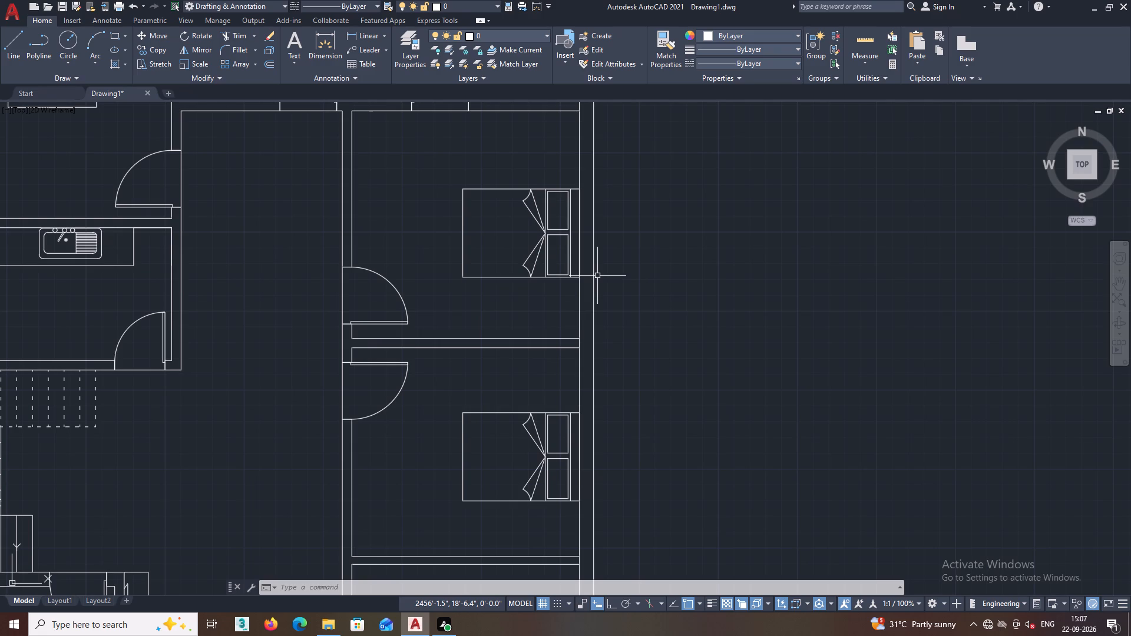
pyautogui.scroll(-2, 617, 299)
pyautogui.moveTo(553, 362); pyautogui.dragTo(536, 403, button='middle')
pyautogui.scroll(1, 536, 403)
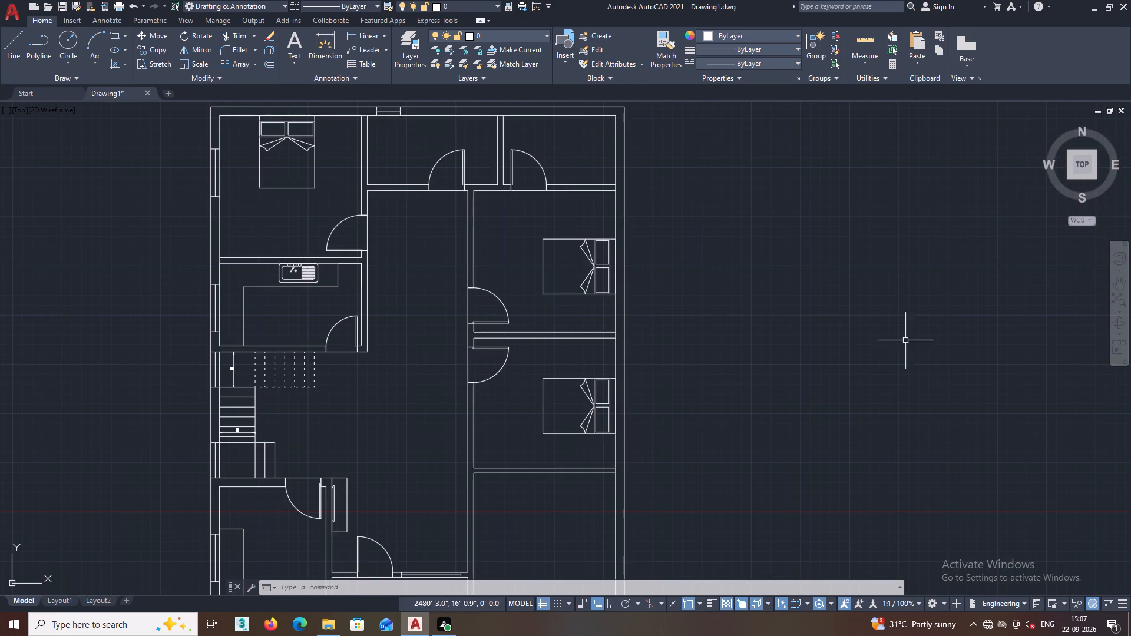
pyautogui.moveTo(555, 344); pyautogui.dragTo(530, 382, button='middle')
pyautogui.scroll(2, 503, 380)
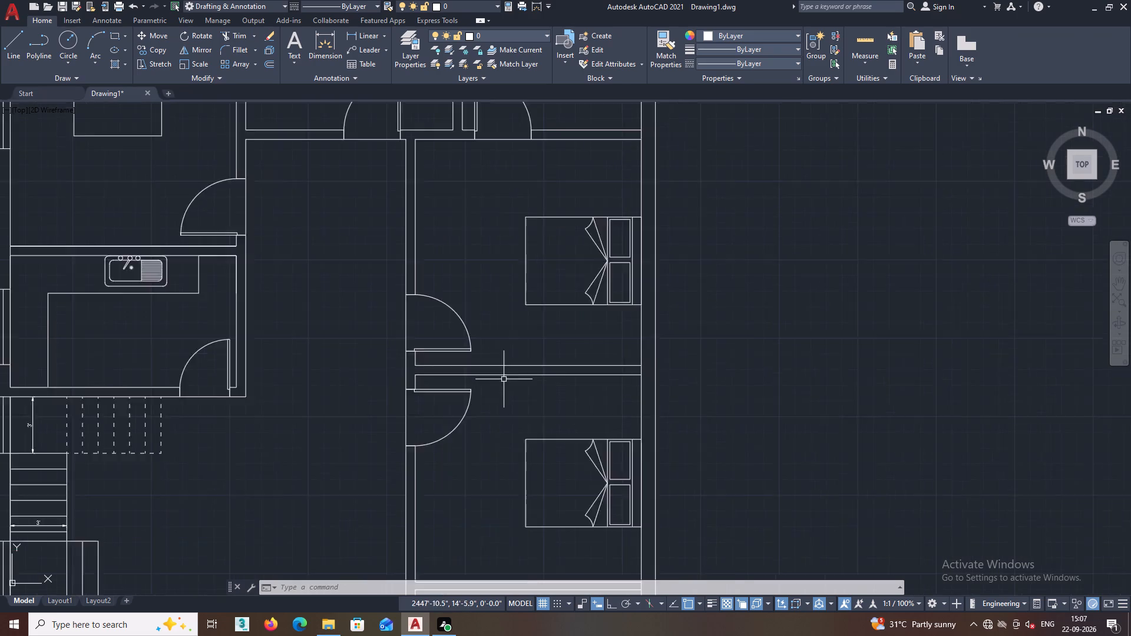
pyautogui.moveTo(601, 383); pyautogui.dragTo(537, 388, button='middle')
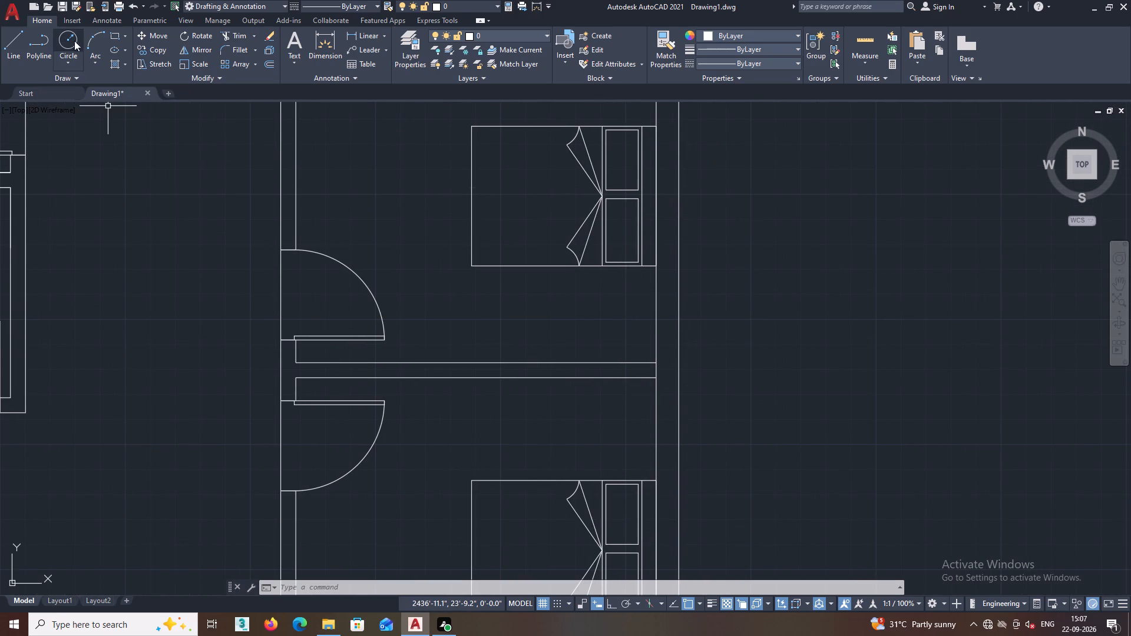
pyautogui.click(117, 35)
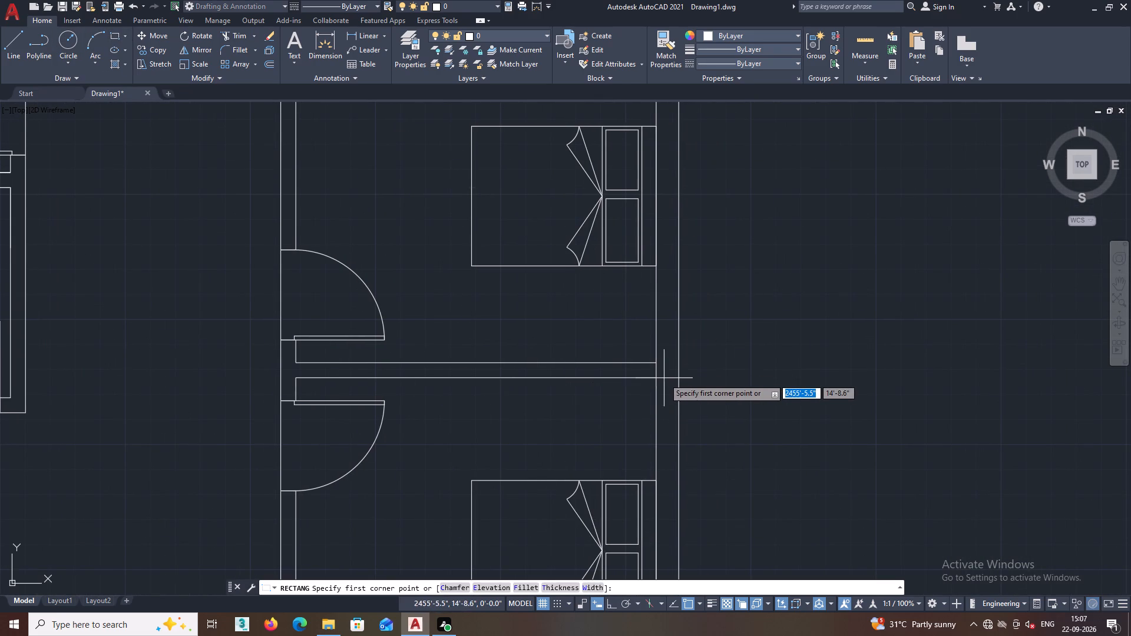
pyautogui.click(655, 377)
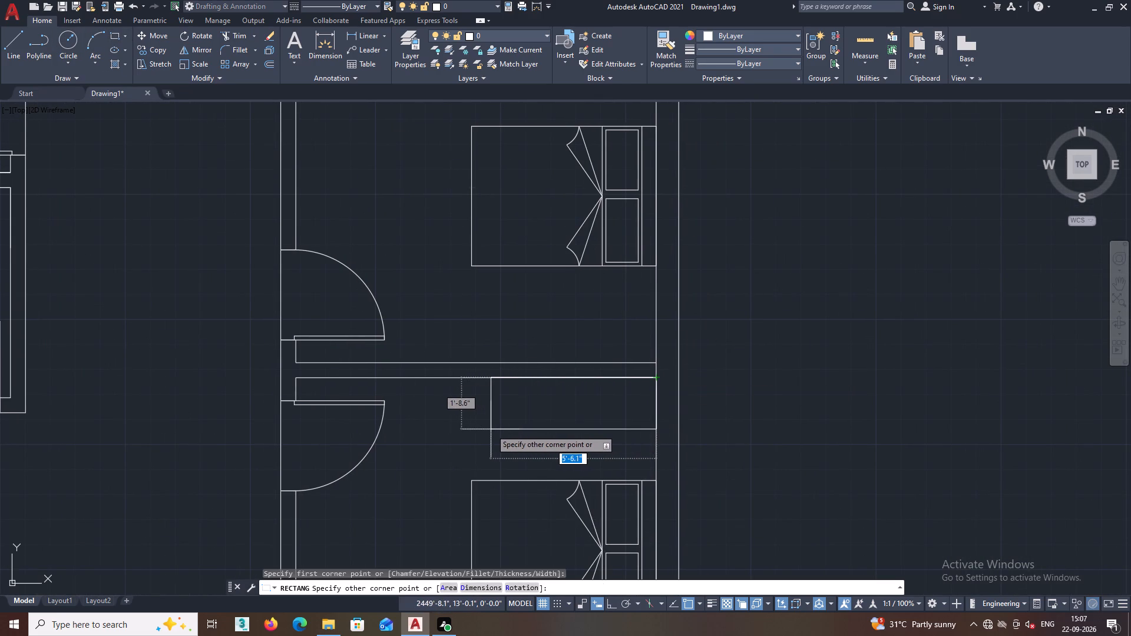
pyautogui.click(441, 430)
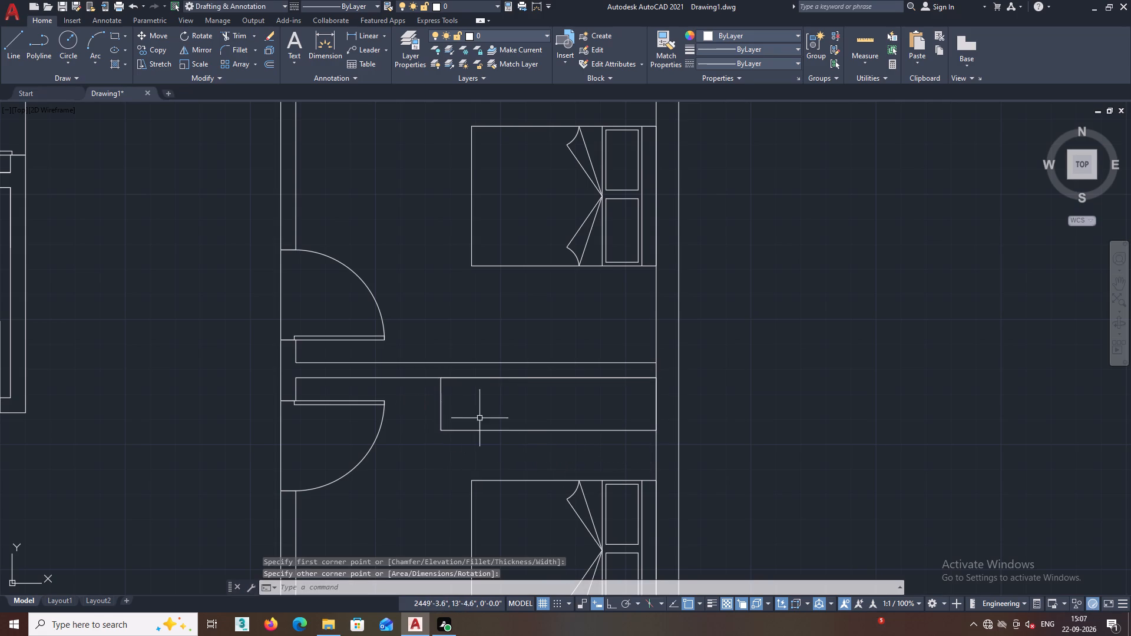
pyautogui.moveTo(526, 412); pyautogui.dragTo(553, 428, button='middle')
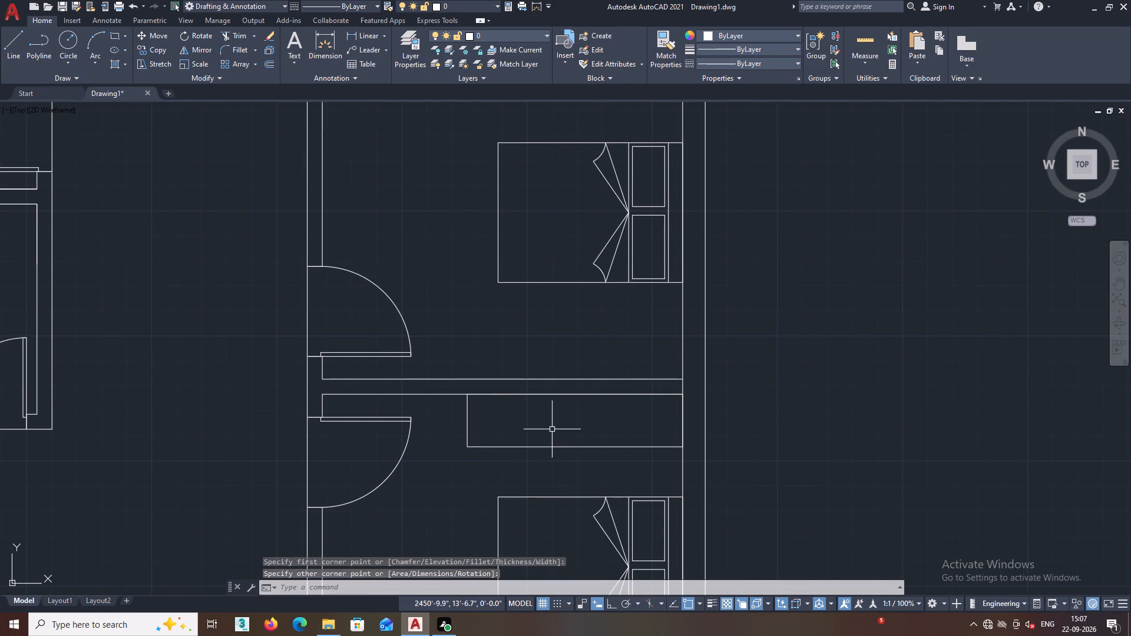
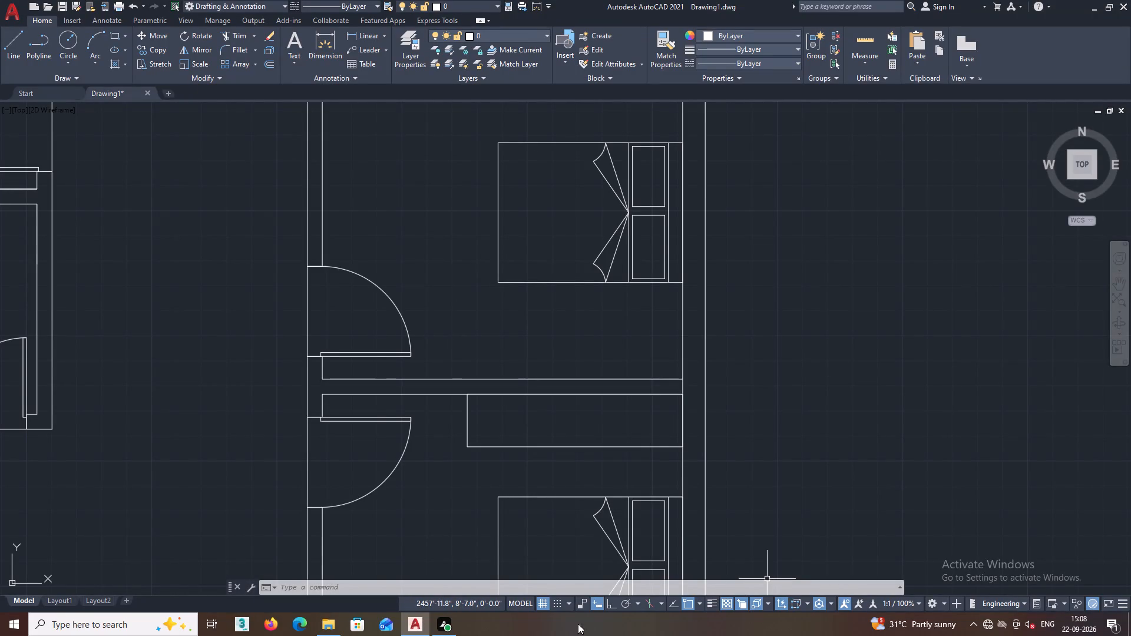
# Draw a horizontal line about 7'-2" long across the lower bedroom's wardrobe rectangle, about 3.2" below its upper edge, with Ortho on.
pyautogui.scroll(-1, 541, 299)
pyautogui.moveTo(543, 343); pyautogui.dragTo(471, 283, button='middle')
pyautogui.scroll(2, 441, 292)
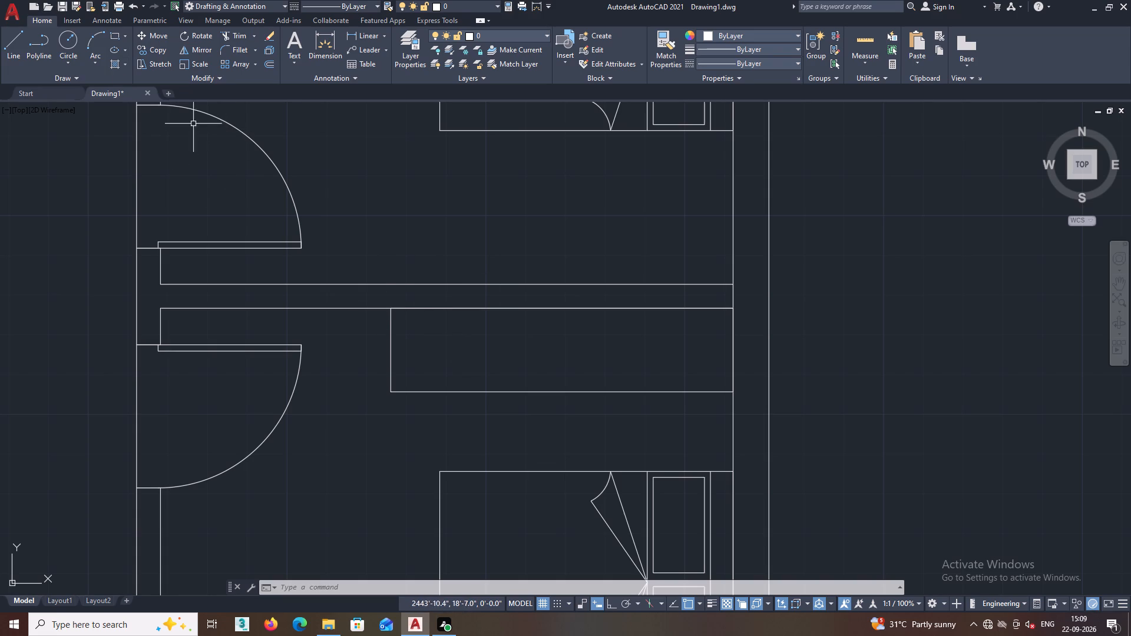
pyautogui.click(14, 37)
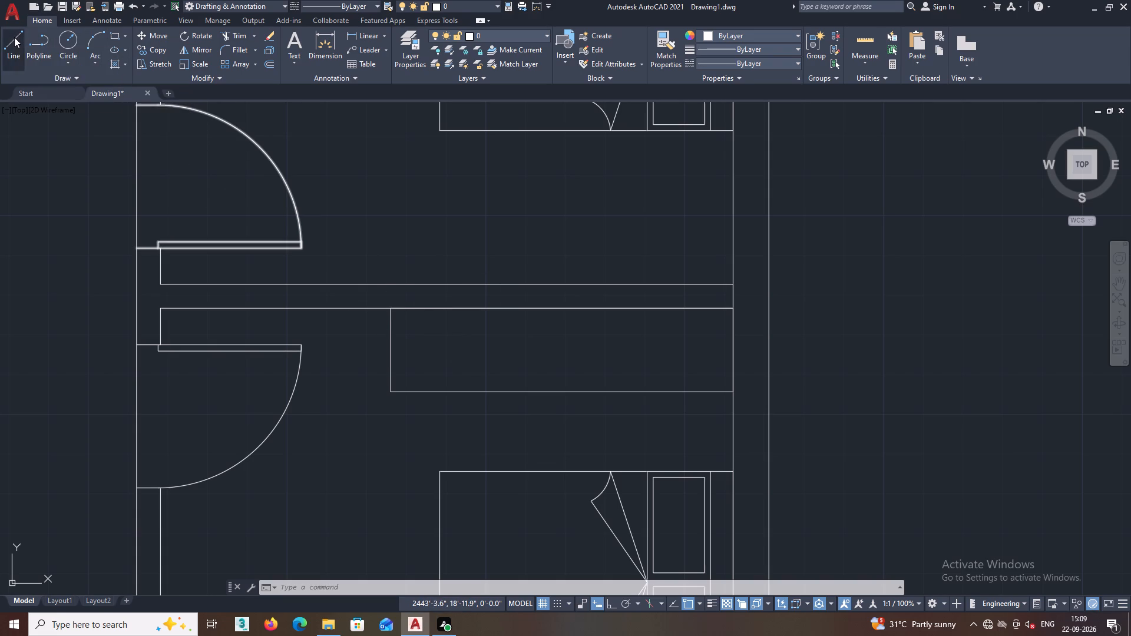
pyautogui.scroll(1, 439, 329)
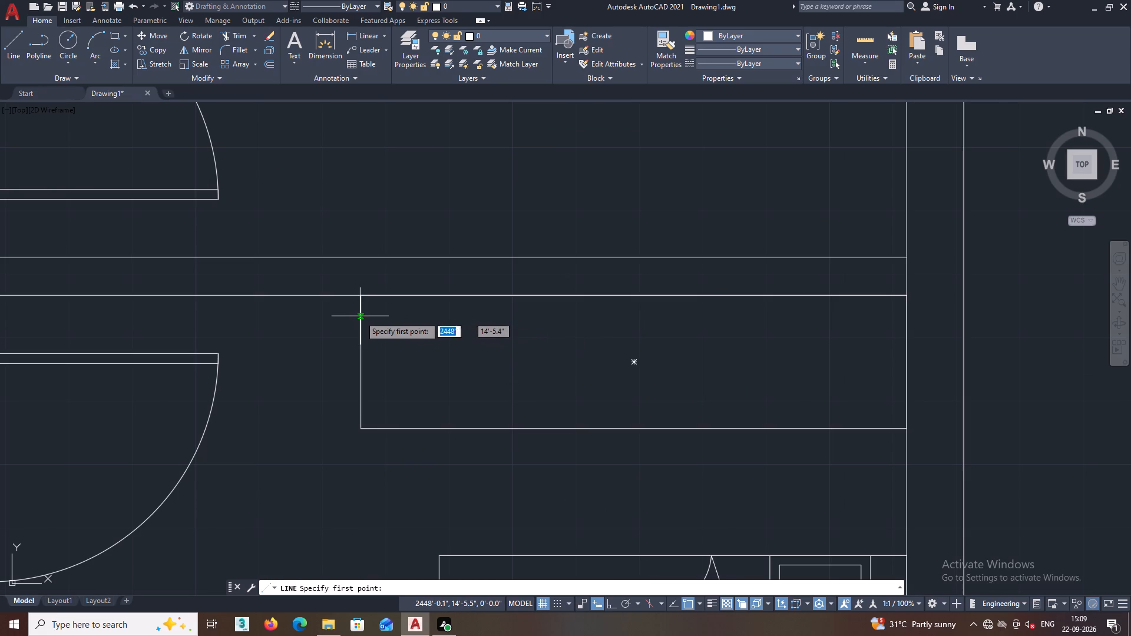
pyautogui.click(360, 316)
pyautogui.rightClick(360, 316)
pyautogui.click(360, 316)
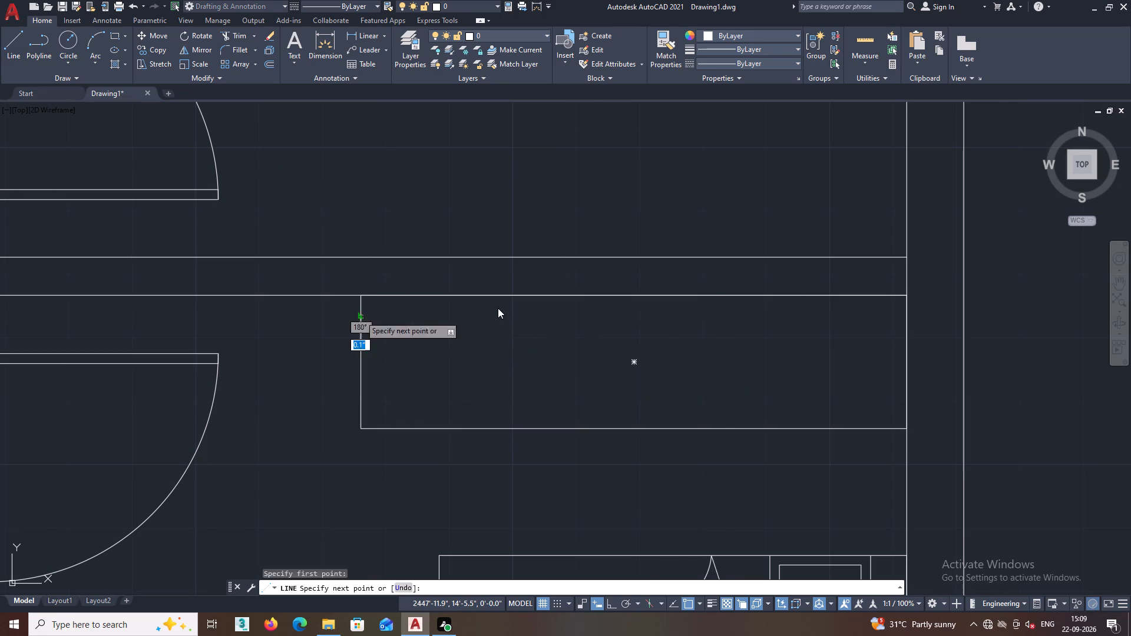
pyautogui.doubleClick(498, 308)
pyautogui.hotkey('ctrl', 'z')
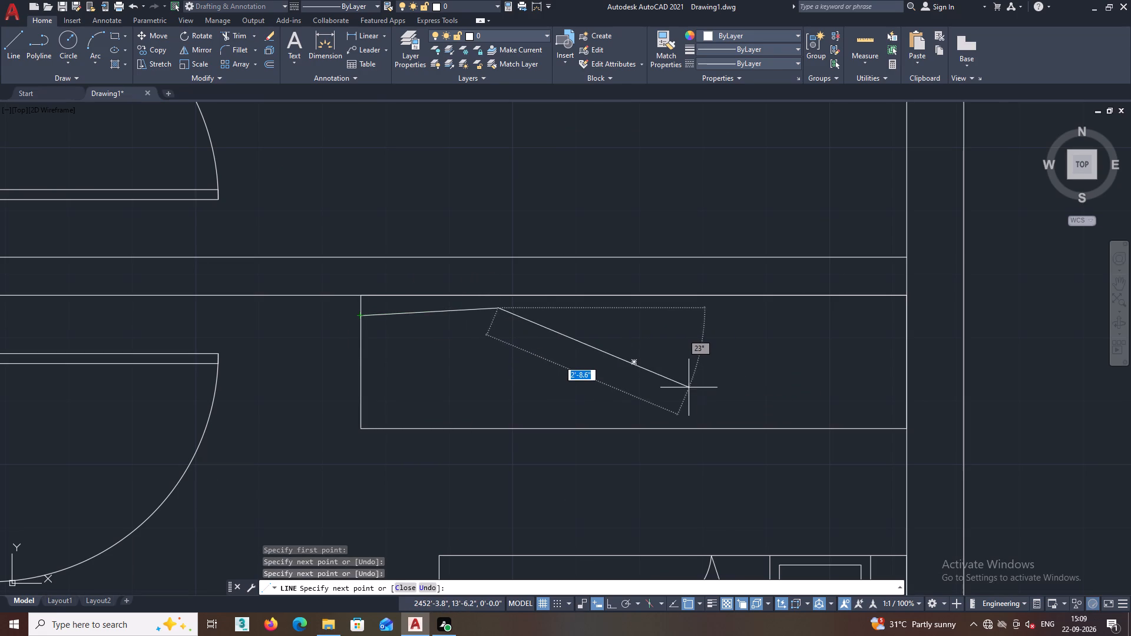
pyautogui.press('F8')
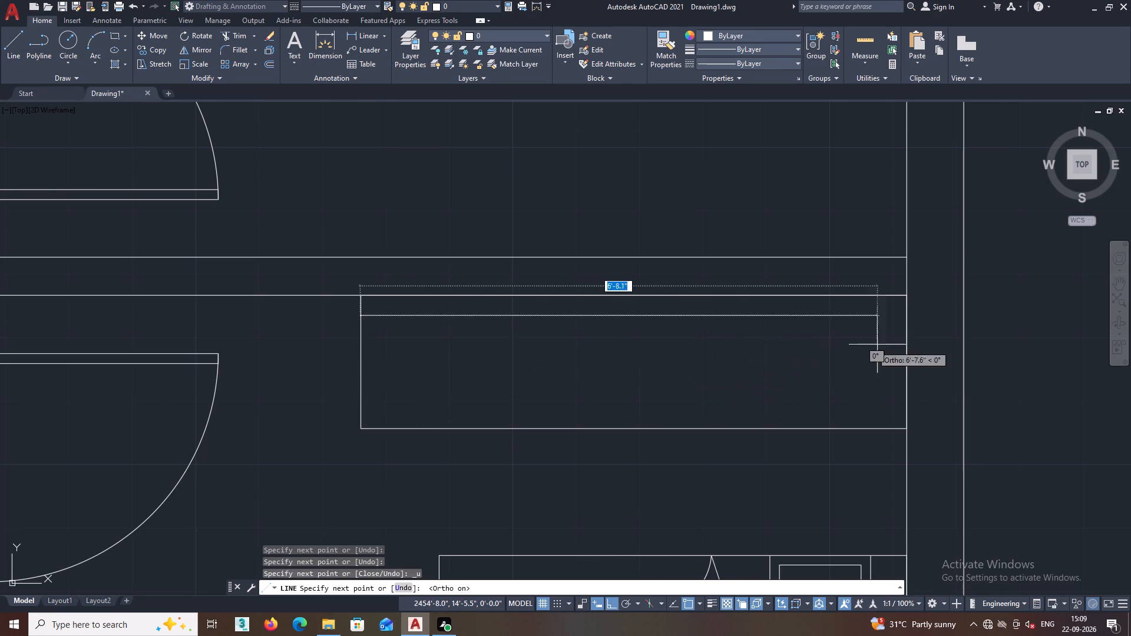
pyautogui.click(907, 316)
pyautogui.press('space')
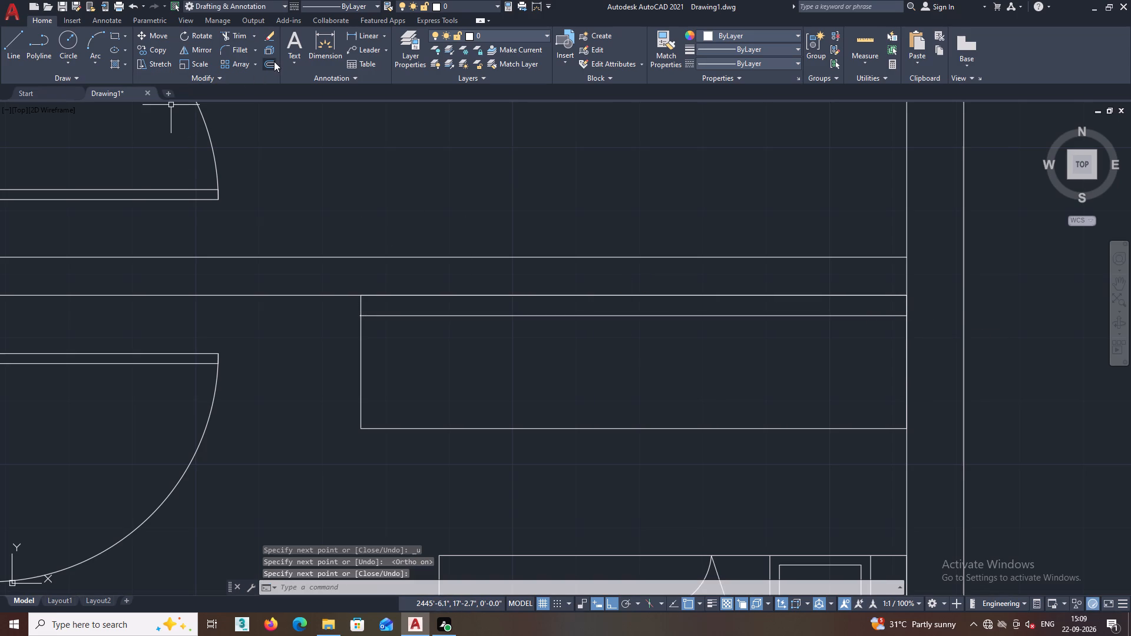
# Measure the gap between the new horizontal line and the wardrobe rectangle's upper edge.
pyautogui.doubleClick(273, 61)
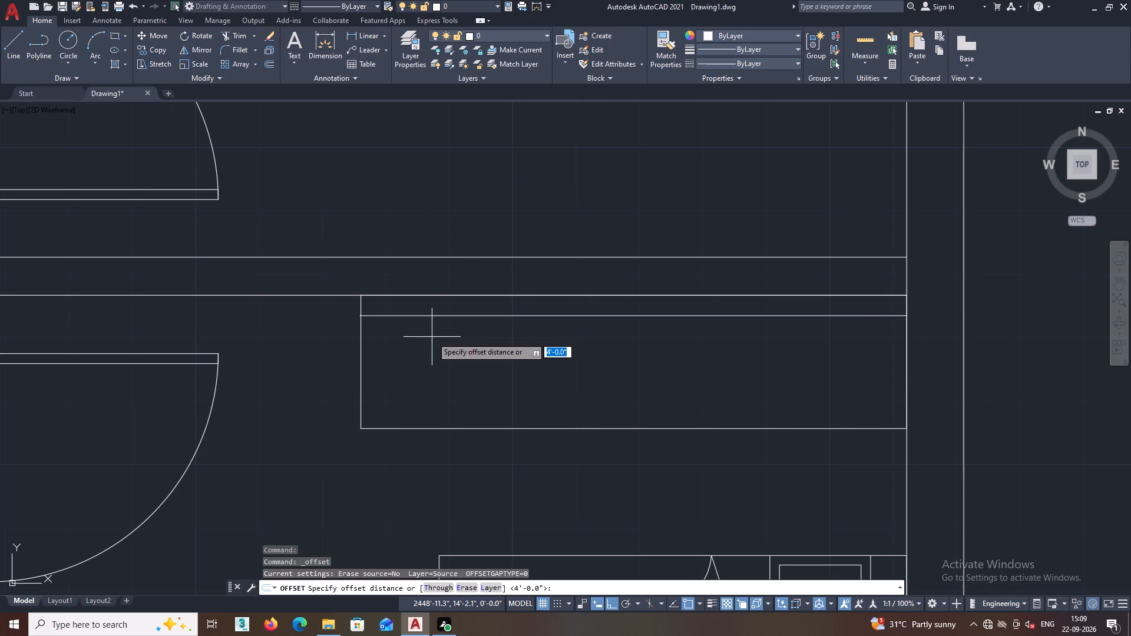
pyautogui.press('Escape')
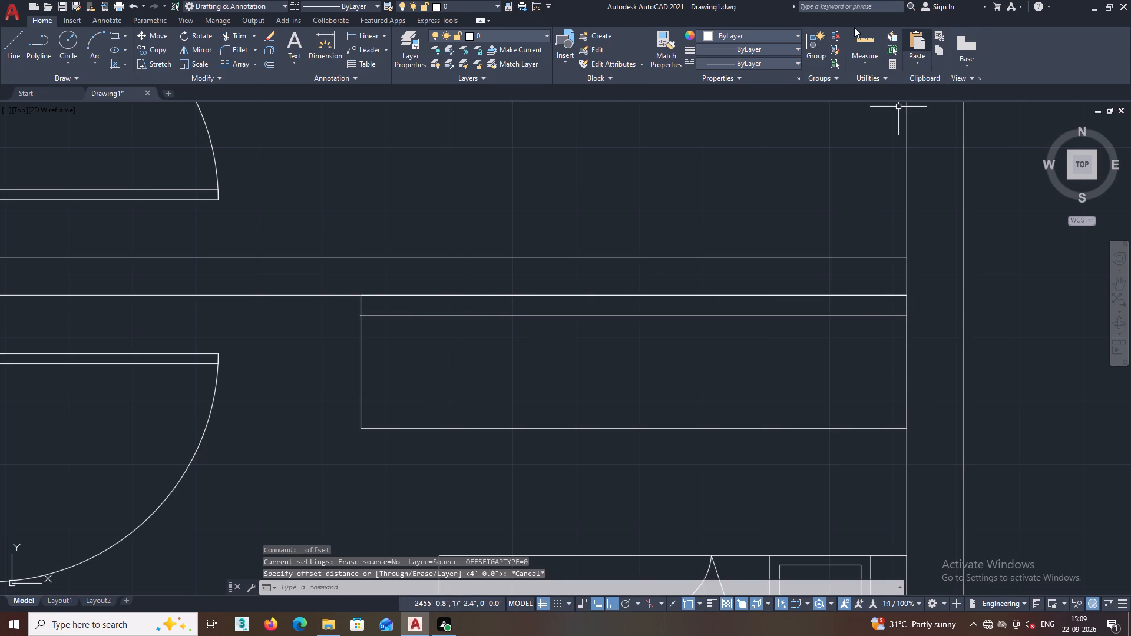
pyautogui.click(856, 38)
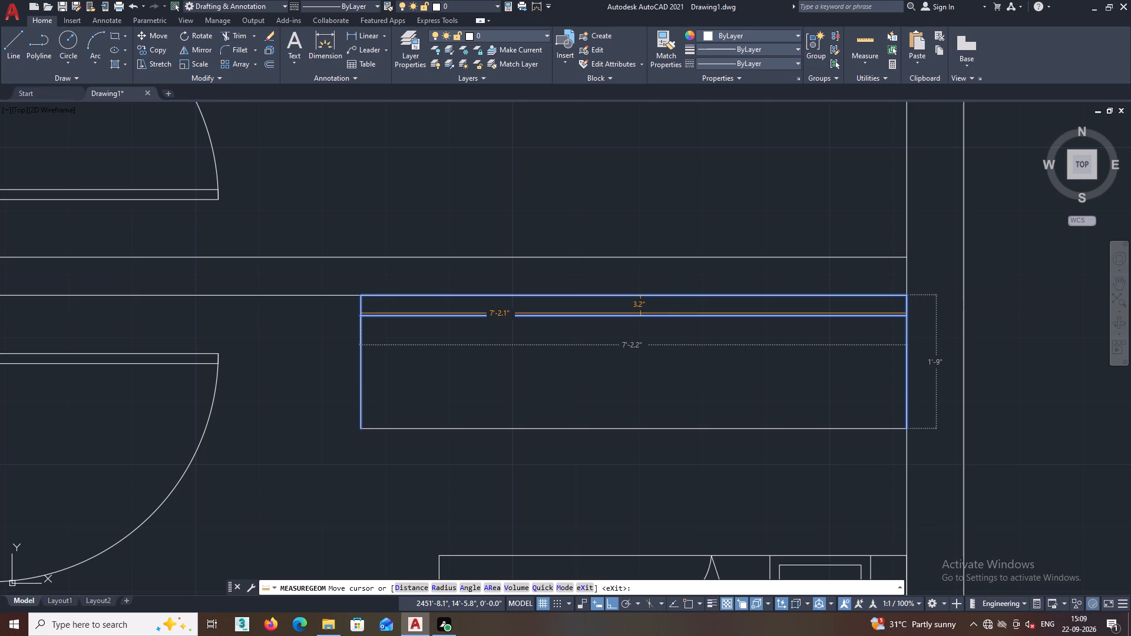
pyautogui.press('Escape')
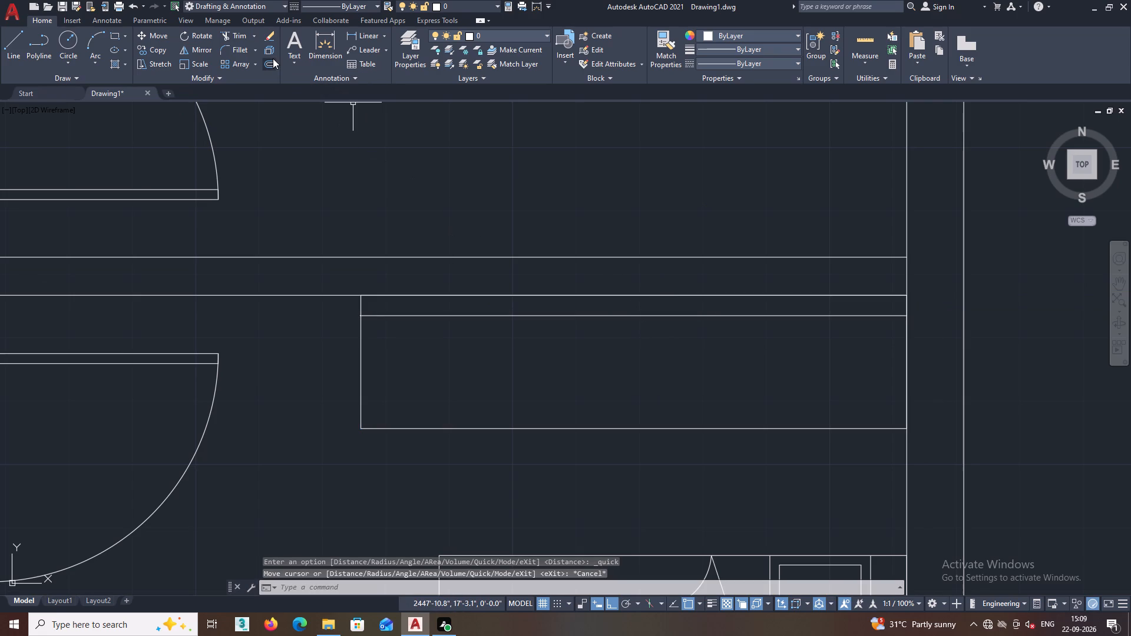
# Offset the horizontal line downward by 3.2" five times in succession to fill the wardrobe rectangle with parallel lines.
pyautogui.click(272, 61)
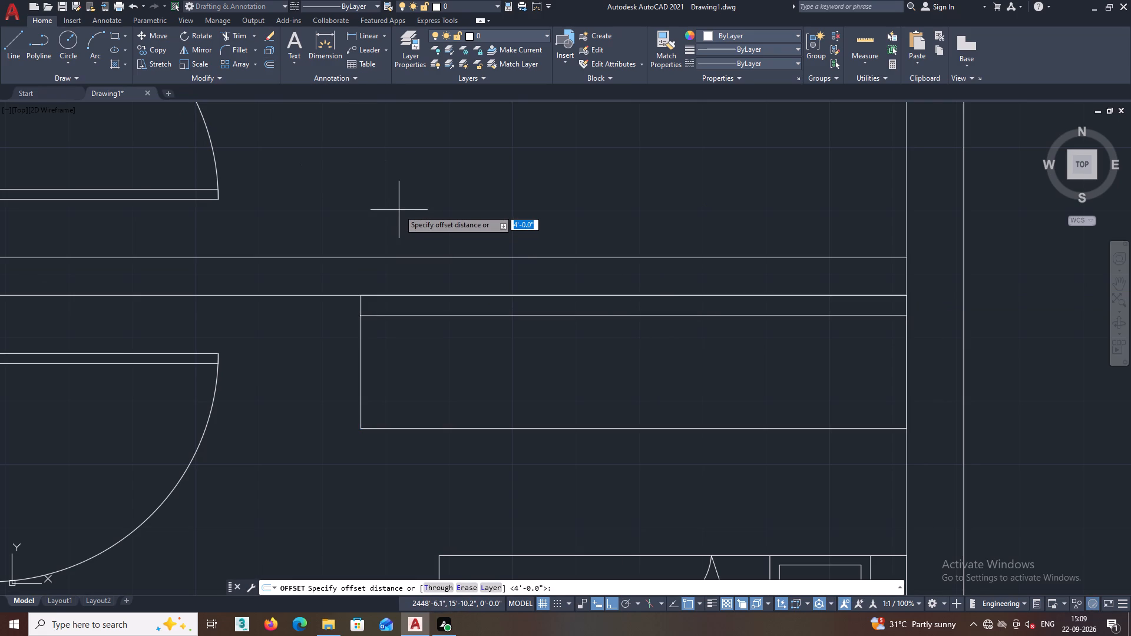
pyautogui.write(".2'")
pyautogui.press('BackSpace')
pyautogui.press('BackSpace')
pyautogui.press('BackSpace')
pyautogui.write('3.2')
pyautogui.hotkey('shift', '"')
pyautogui.press('Return')
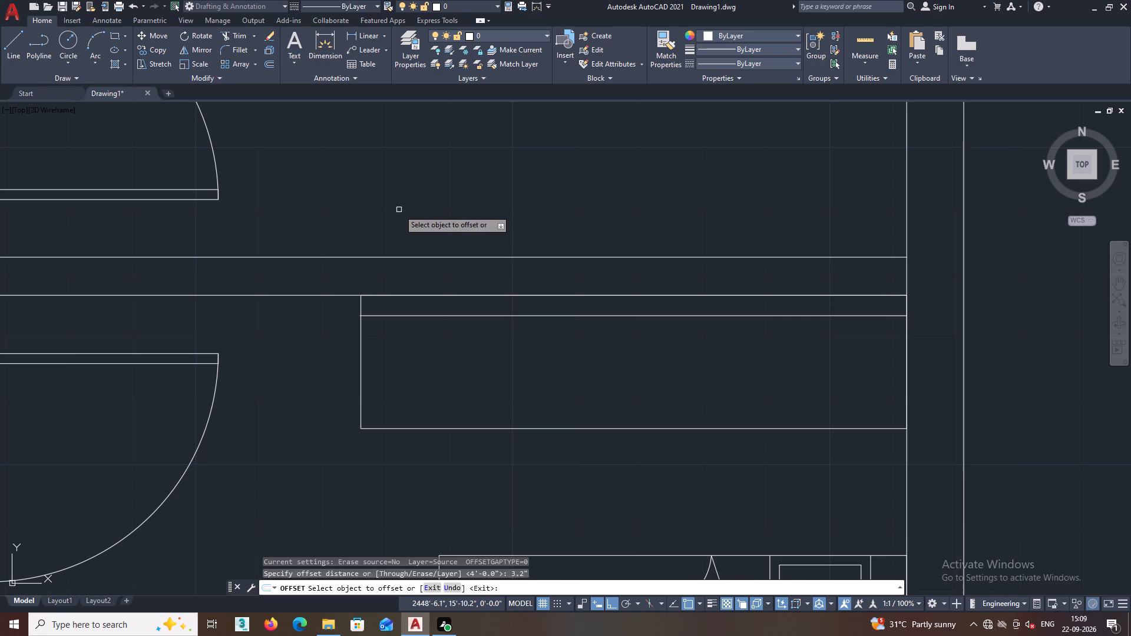
pyautogui.doubleClick(435, 316)
pyautogui.click(431, 333)
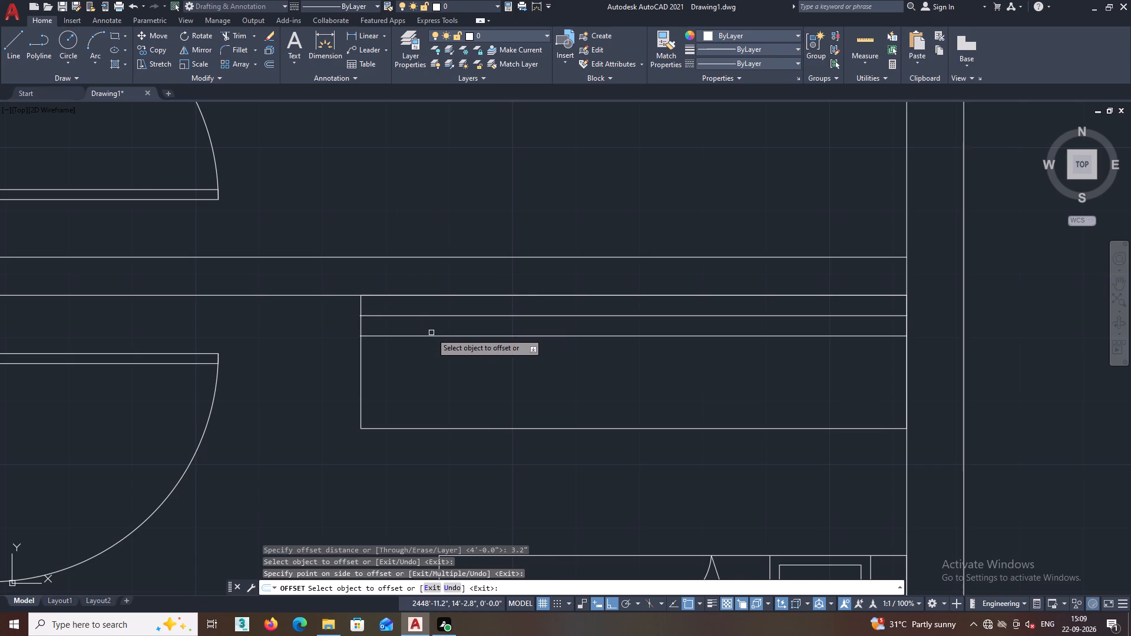
pyautogui.doubleClick(429, 335)
pyautogui.doubleClick(422, 359)
pyautogui.click(422, 356)
pyautogui.doubleClick(416, 376)
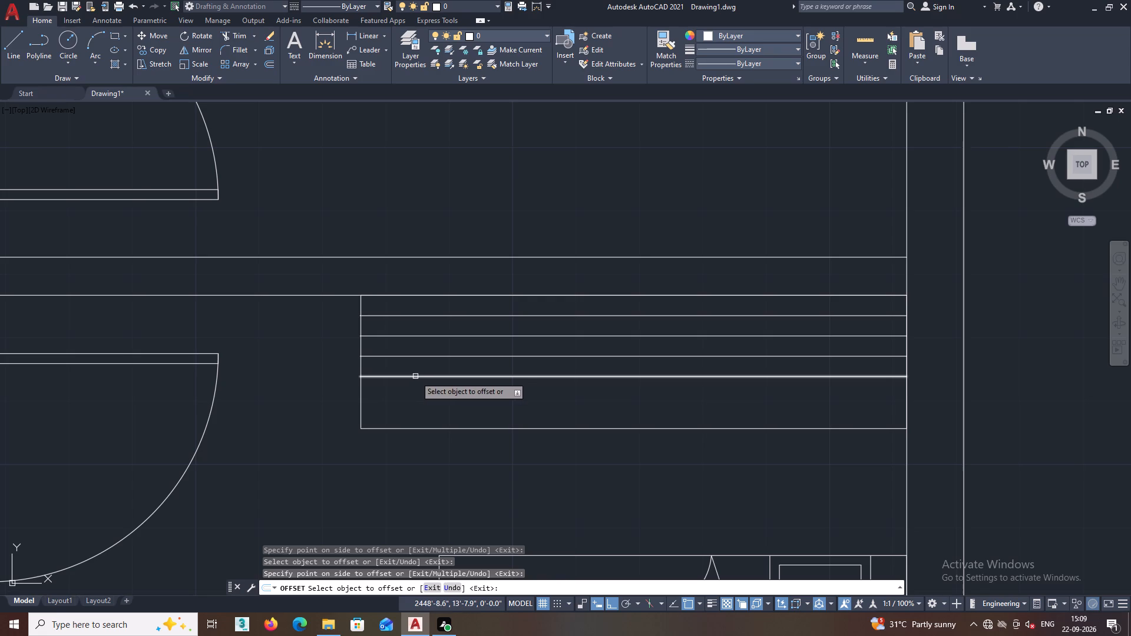
pyautogui.click(425, 374)
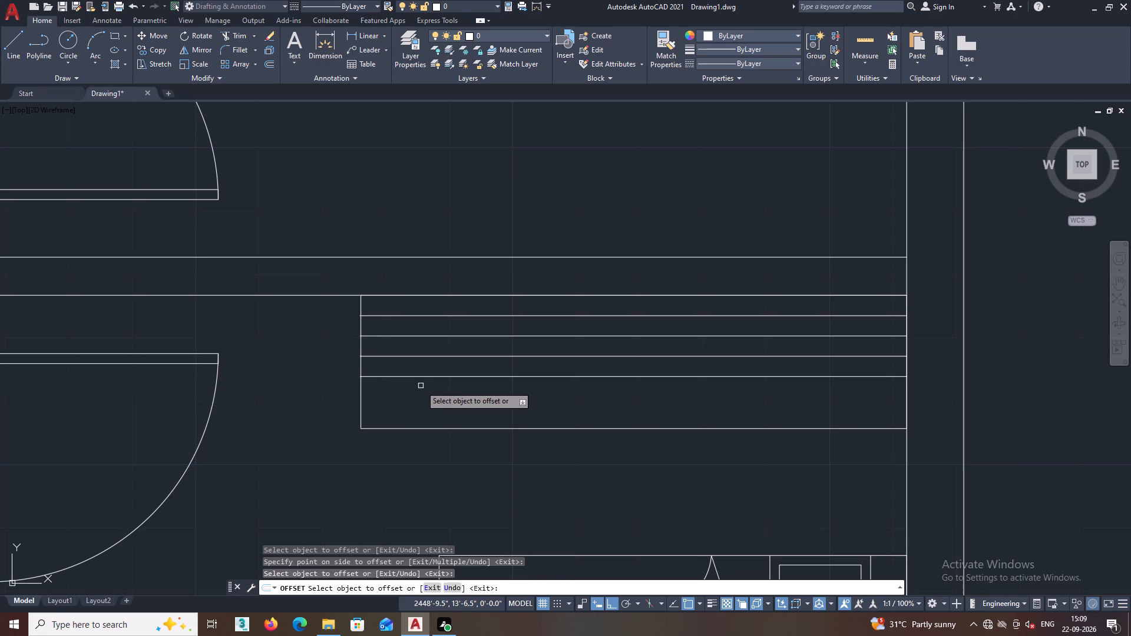
pyautogui.click(423, 377)
pyautogui.click(418, 393)
pyautogui.click(418, 397)
pyautogui.doubleClick(414, 412)
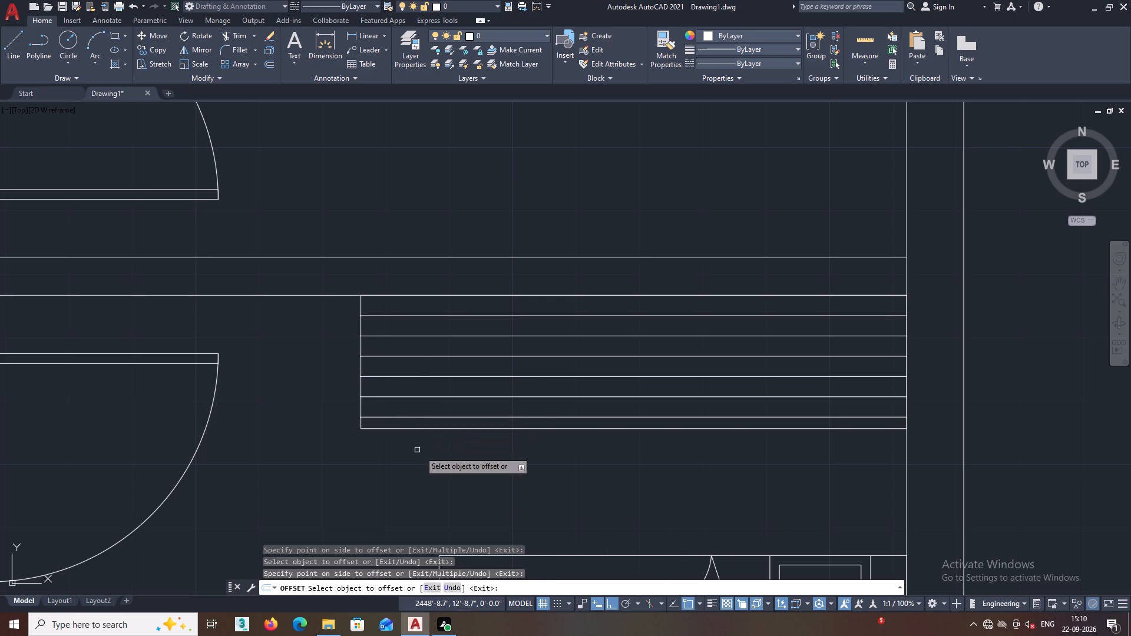
pyautogui.press('Escape')
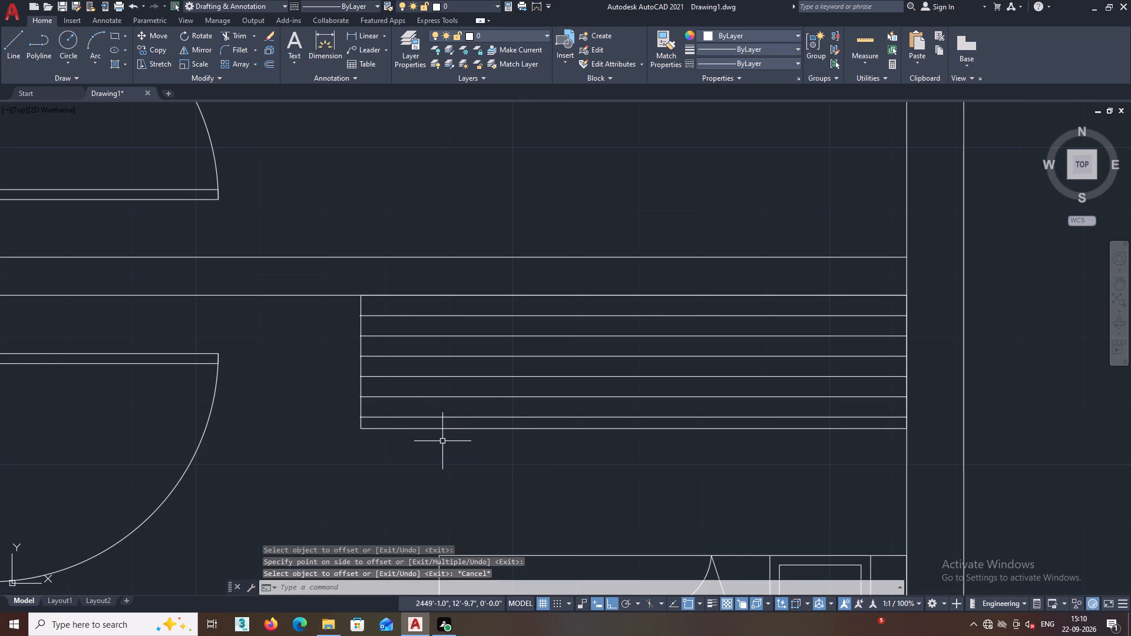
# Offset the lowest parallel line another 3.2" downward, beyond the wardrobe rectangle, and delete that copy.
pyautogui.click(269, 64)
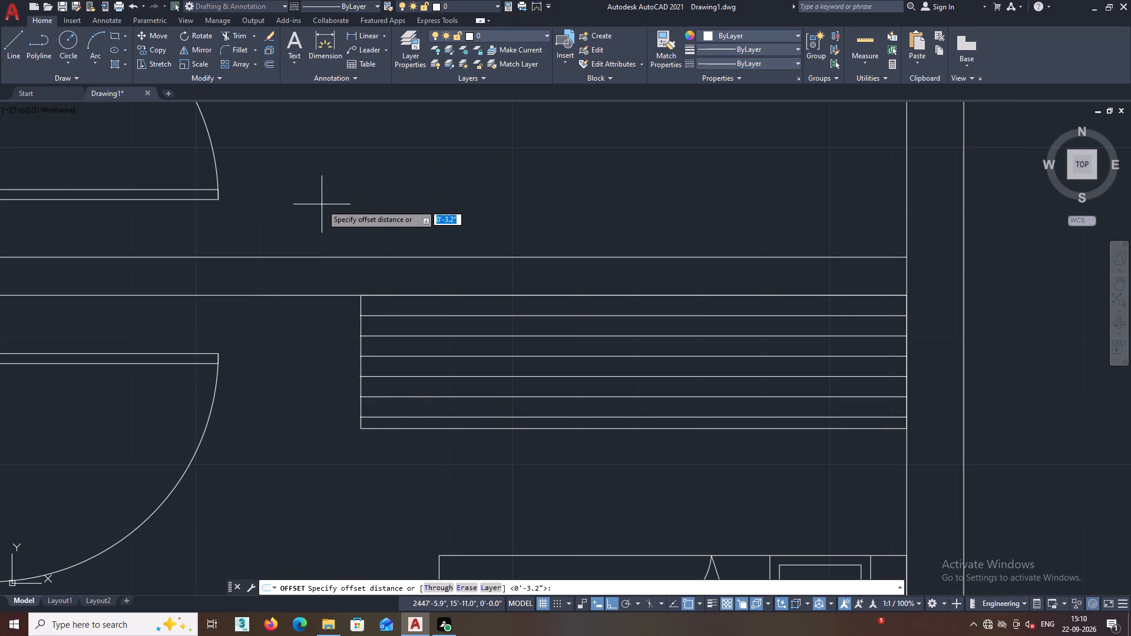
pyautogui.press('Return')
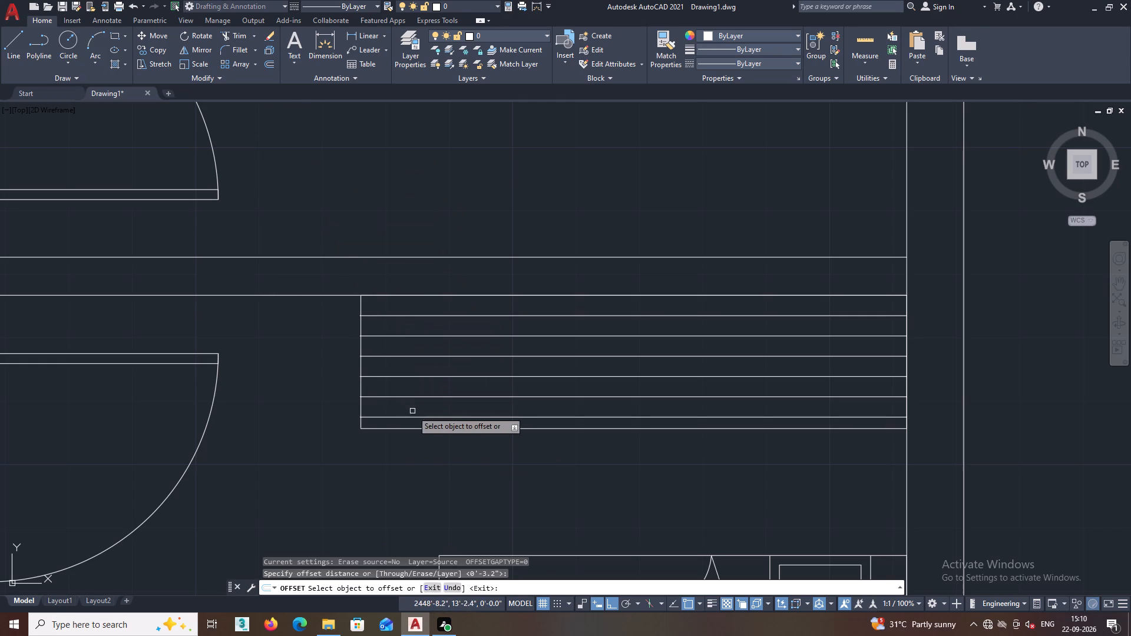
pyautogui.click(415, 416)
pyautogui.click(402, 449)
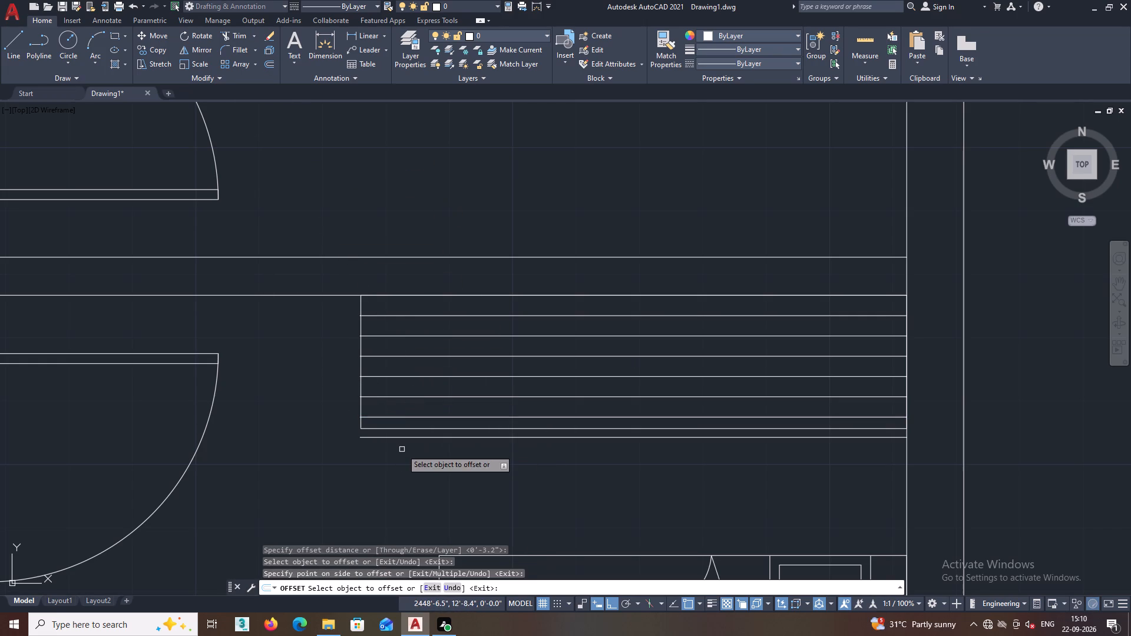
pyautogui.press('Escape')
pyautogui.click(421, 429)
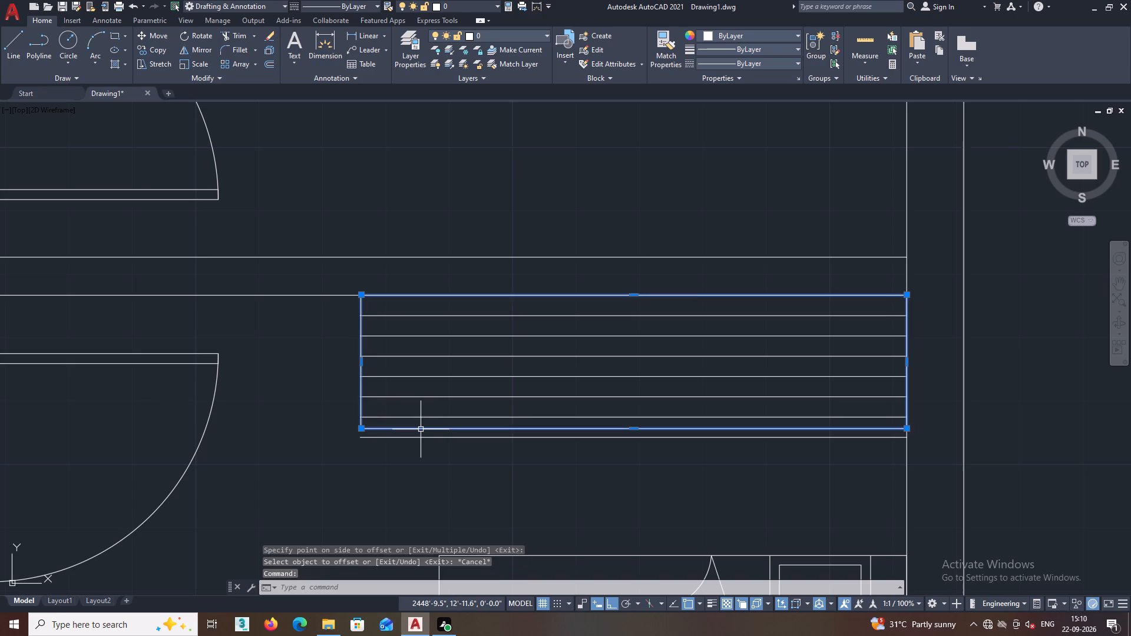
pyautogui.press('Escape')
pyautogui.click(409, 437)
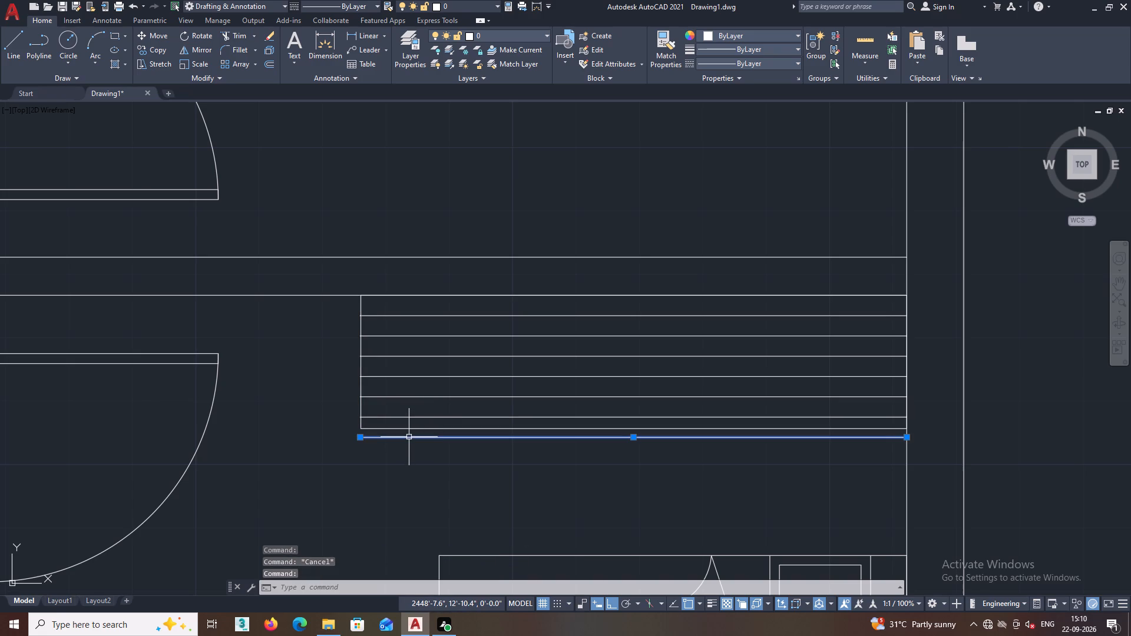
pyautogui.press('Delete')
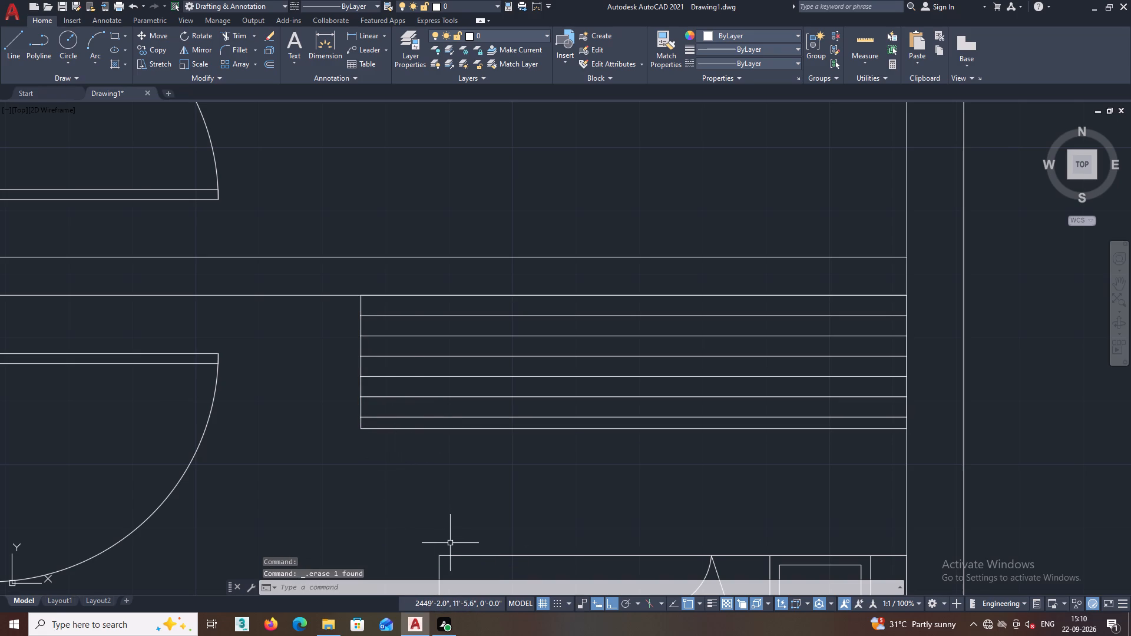
# Change the colour of the wardrobe rectangle and all its inner lines to orange 205,105,40.
pyautogui.scroll(1, 441, 450)
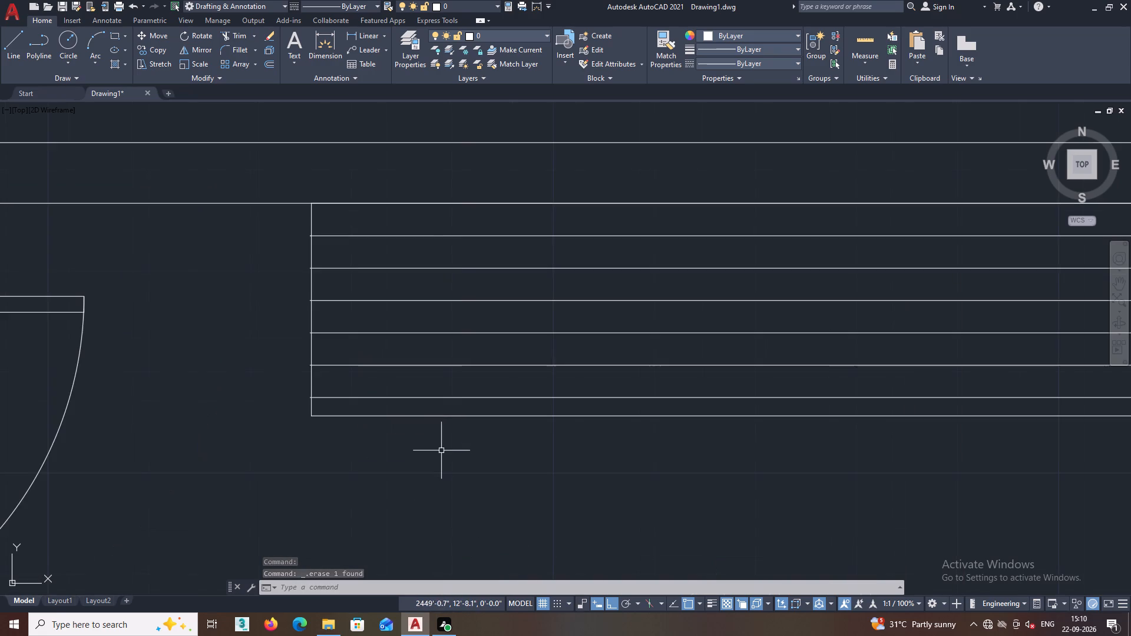
pyautogui.moveTo(442, 449); pyautogui.dragTo(455, 525, button='middle')
pyautogui.doubleClick(465, 514)
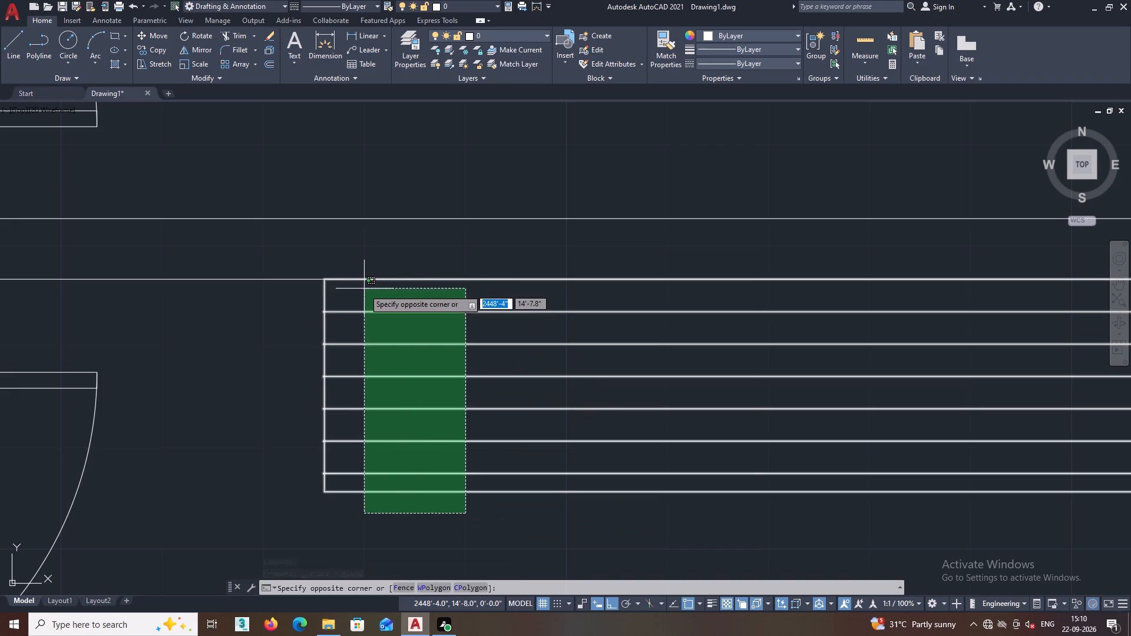
pyautogui.click(364, 289)
pyautogui.click(707, 34)
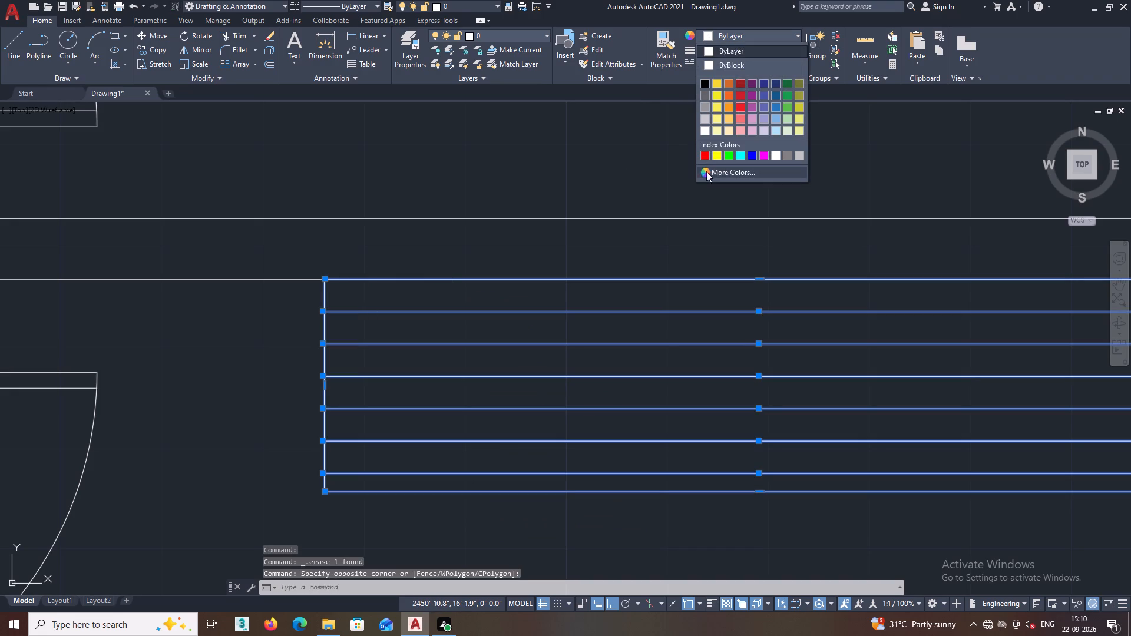
pyautogui.doubleClick(727, 79)
pyautogui.press('Escape')
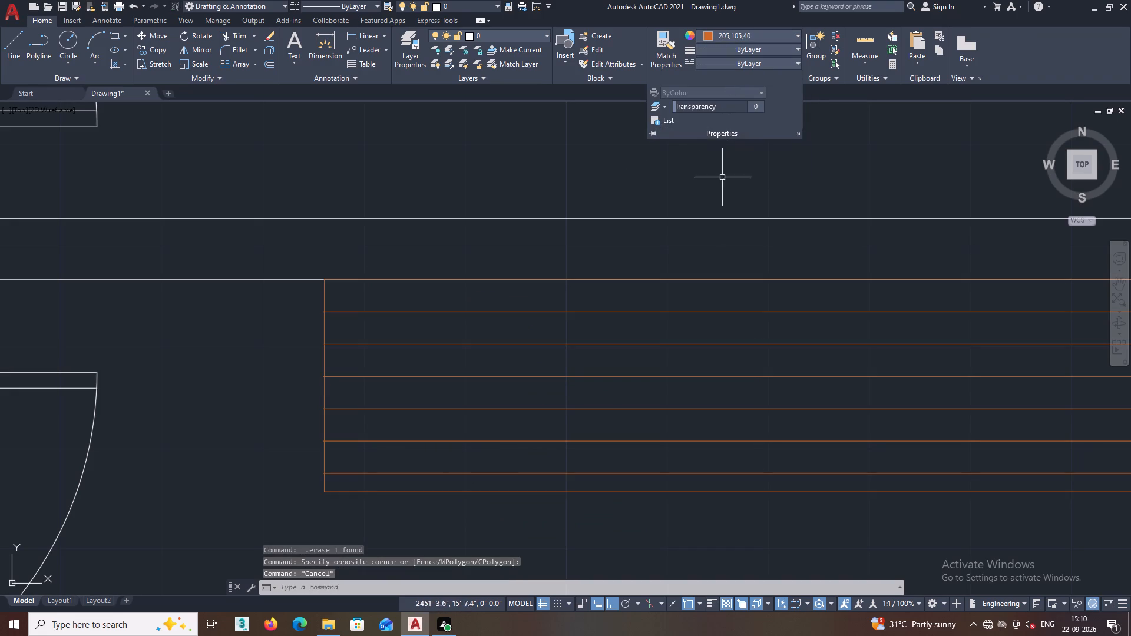
pyautogui.press('Escape')
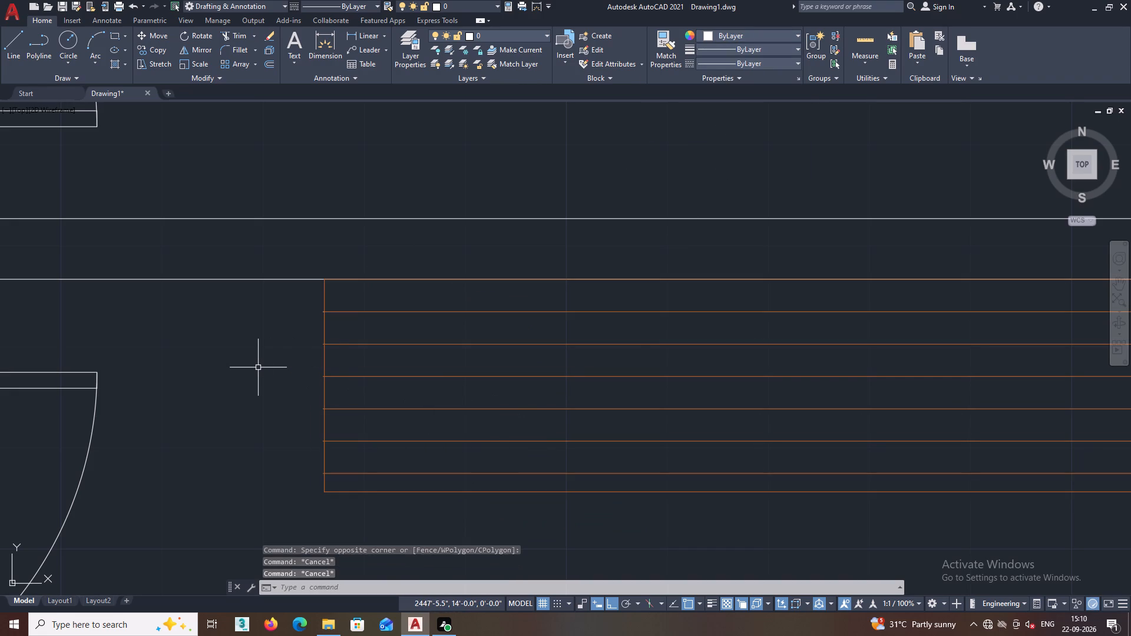
# Trim the overhanging ends of the three uppermost inner lines where they cross the wardrobe rectangle's left edge.
pyautogui.scroll(4, 312, 306)
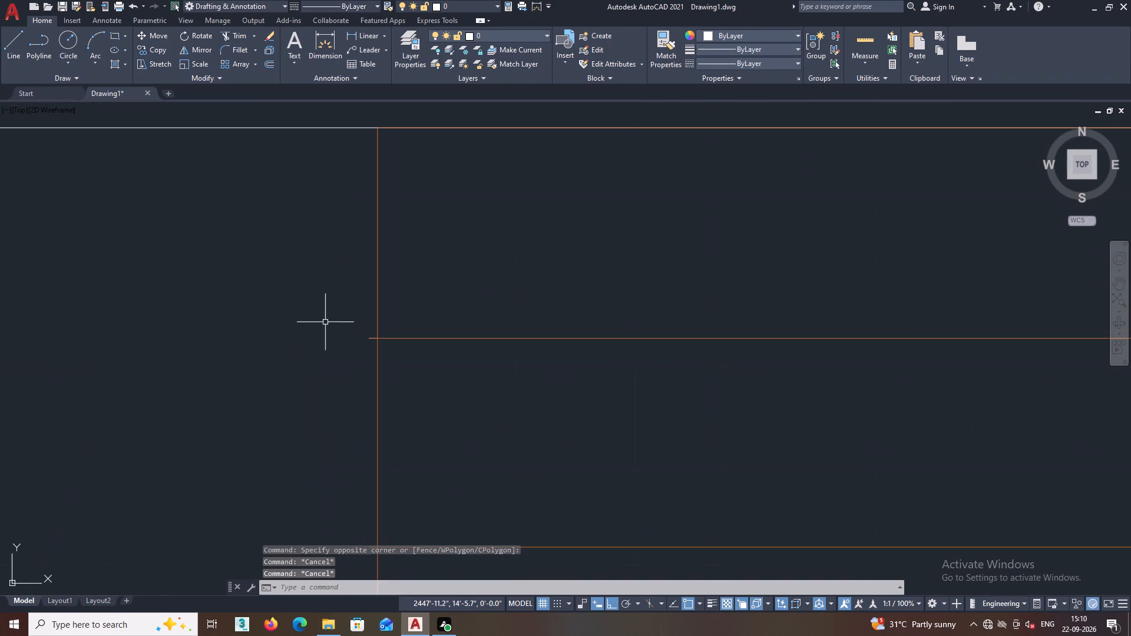
pyautogui.moveTo(331, 313); pyautogui.dragTo(350, 261, button='middle')
pyautogui.press('t')
pyautogui.press('r')
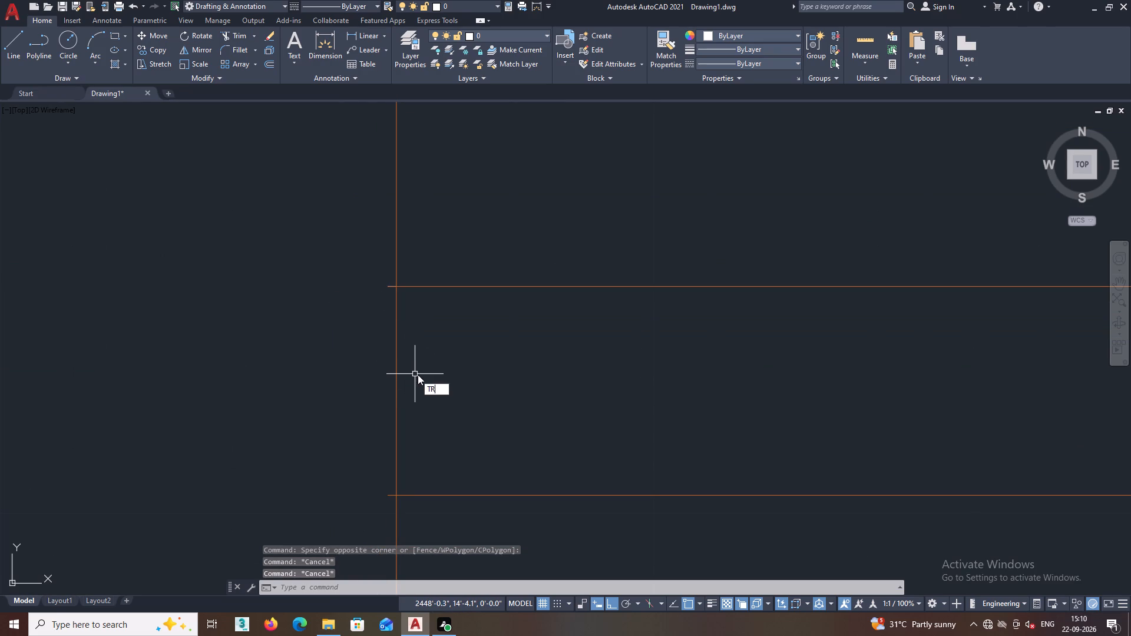
pyautogui.press('Return')
pyautogui.scroll(3, 403, 276)
pyautogui.click(359, 285)
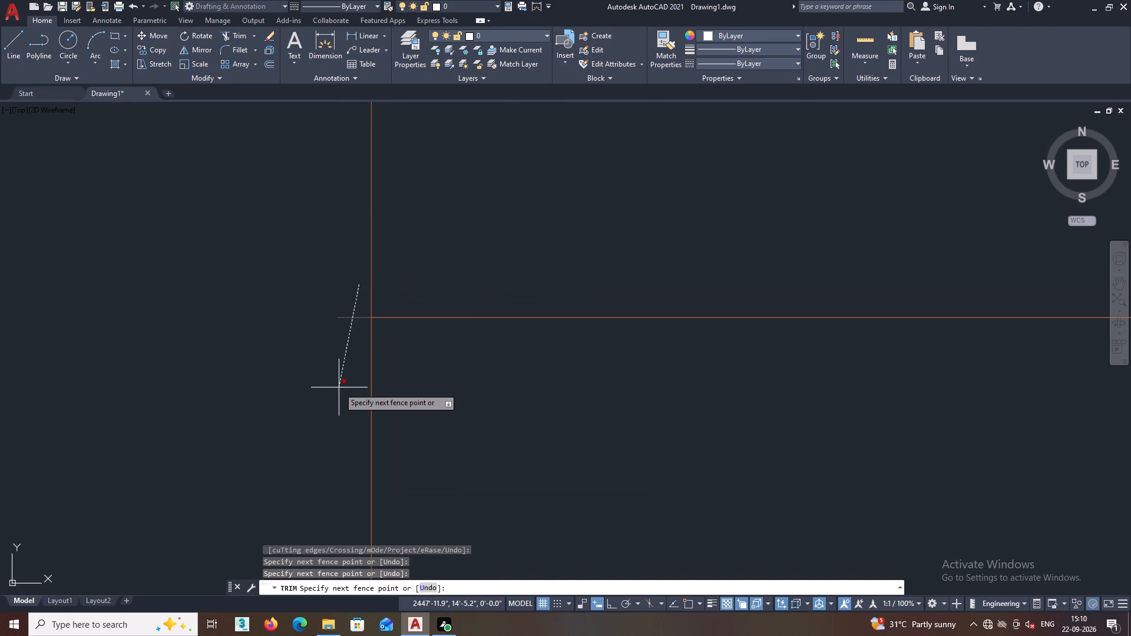
pyautogui.scroll(-2, 339, 387)
pyautogui.moveTo(337, 432); pyautogui.dragTo(422, 266, button='middle')
pyautogui.moveTo(406, 454); pyautogui.dragTo(459, 347, button='middle')
pyautogui.scroll(-1, 459, 347)
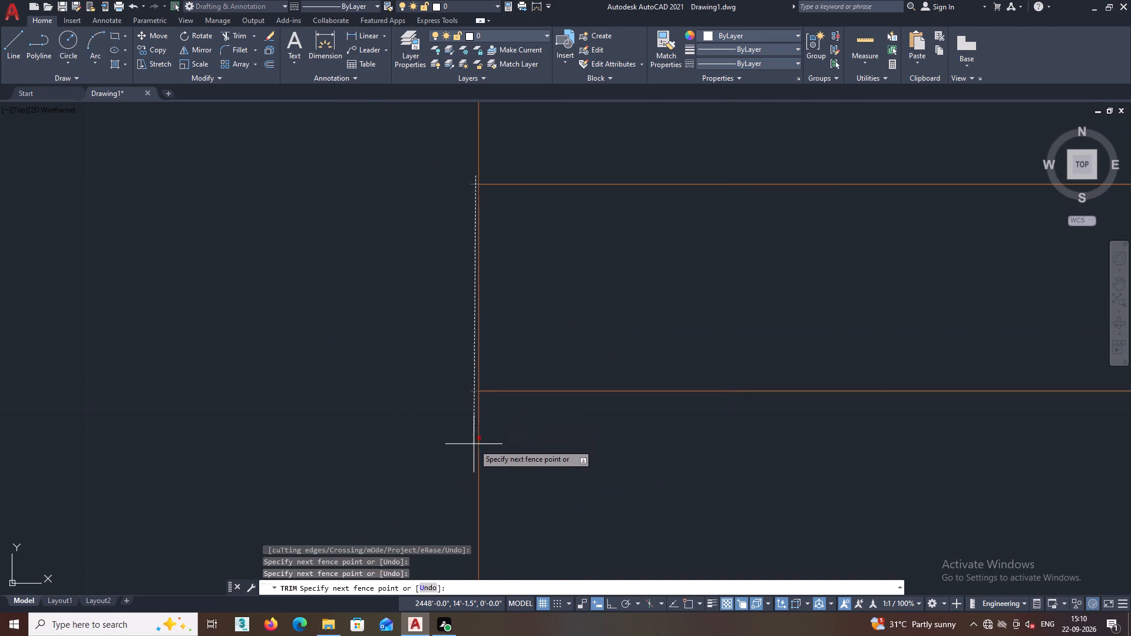
pyautogui.click(472, 450)
pyautogui.moveTo(471, 448); pyautogui.dragTo(520, 216, button='middle')
pyautogui.moveTo(465, 422); pyautogui.dragTo(479, 365, button='middle')
pyautogui.scroll(2, 546, 319)
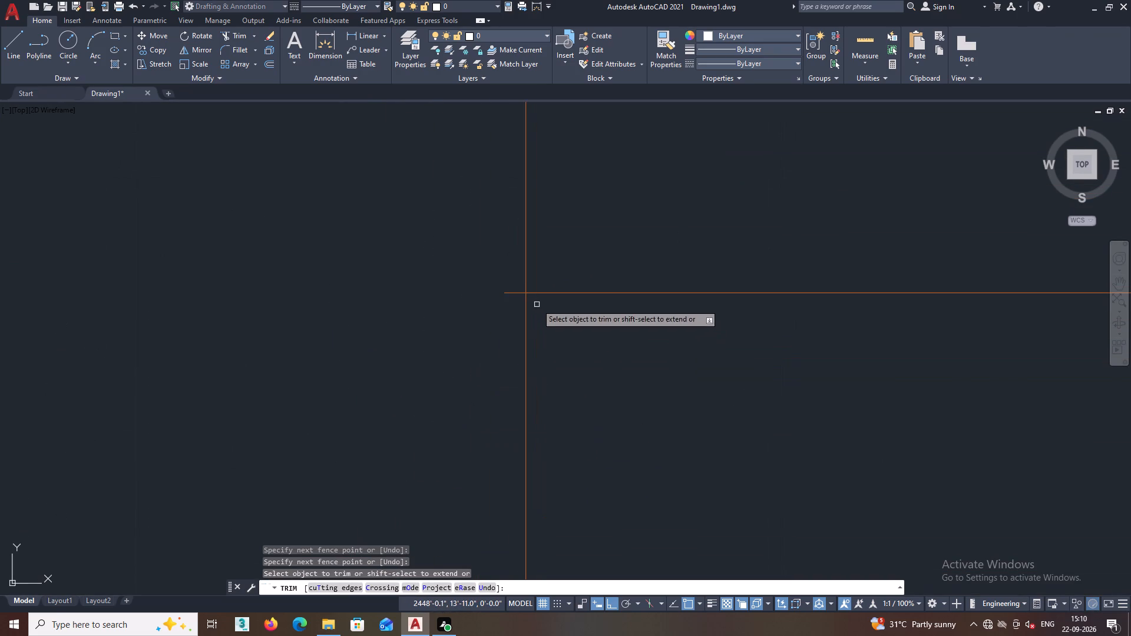
pyautogui.click(509, 223)
pyautogui.click(518, 337)
# Trim the overhanging ends of the three remaining lower inner lines at the wardrobe rectangle's left edge.
pyautogui.scroll(-2, 504, 343)
pyautogui.moveTo(474, 436); pyautogui.dragTo(500, 290, button='middle')
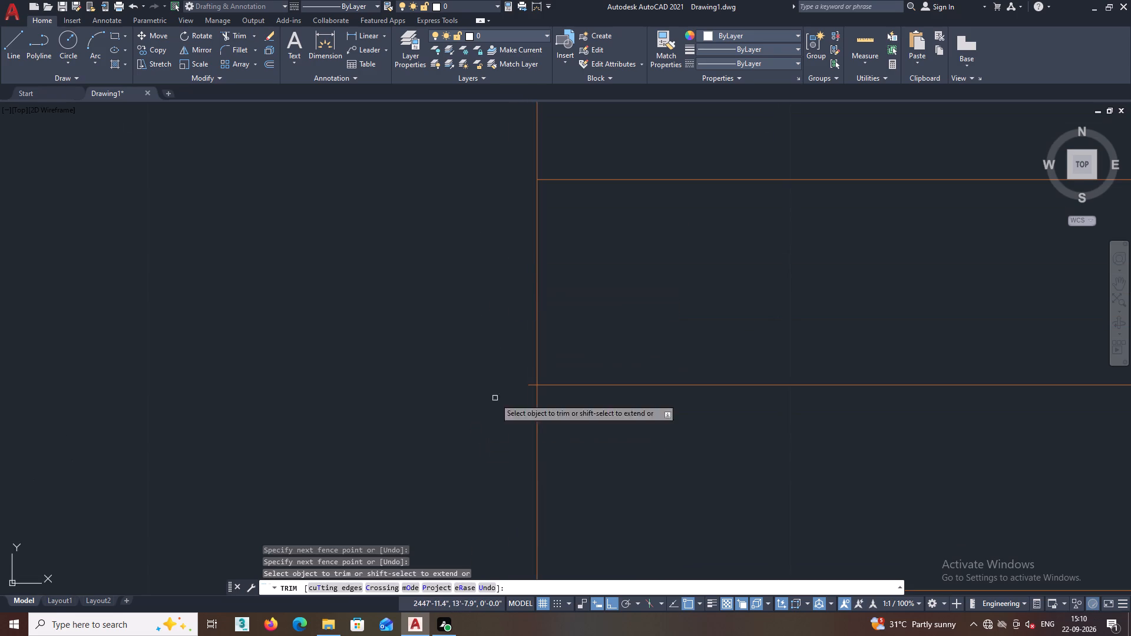
pyautogui.scroll(2, 500, 441)
pyautogui.scroll(2, 571, 289)
pyautogui.click(585, 262)
pyautogui.click(589, 355)
pyautogui.scroll(-4, 584, 353)
pyautogui.moveTo(514, 432); pyautogui.dragTo(525, 354, button='middle')
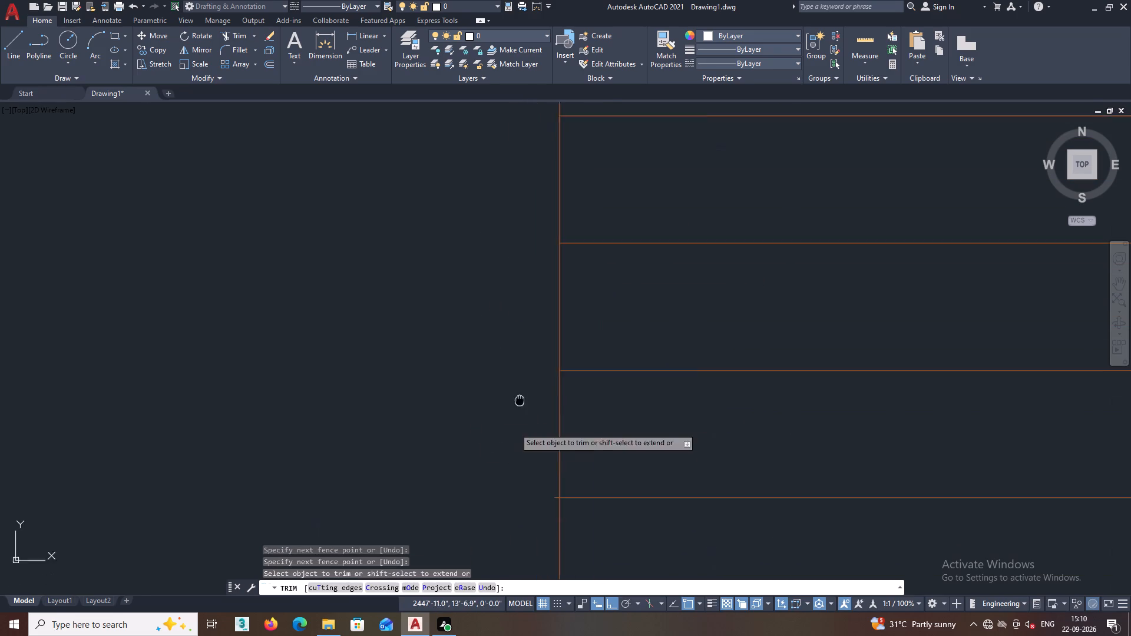
pyautogui.moveTo(525, 354); pyautogui.dragTo(527, 247, button='middle')
pyautogui.scroll(3, 567, 391)
pyautogui.moveTo(561, 269); pyautogui.dragTo(562, 430, button='middle')
pyautogui.scroll(2, 558, 362)
pyautogui.click(565, 291)
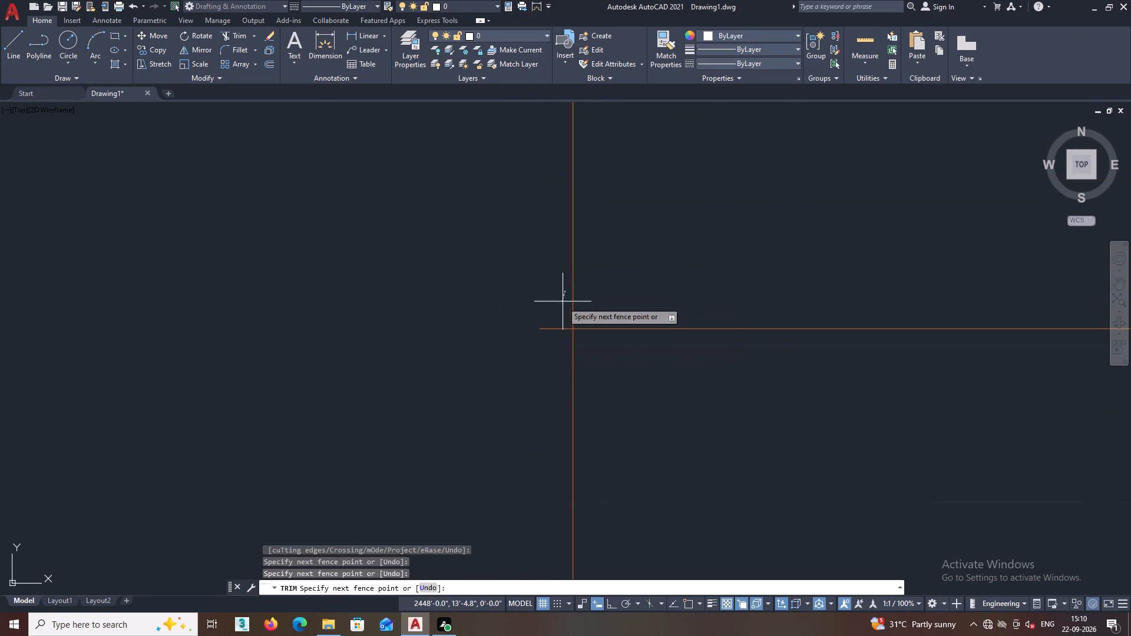
pyautogui.click(557, 365)
pyautogui.moveTo(557, 367); pyautogui.dragTo(549, 385, button='middle')
pyautogui.scroll(-5, 557, 367)
pyautogui.moveTo(508, 473); pyautogui.dragTo(511, 382, button='middle')
pyautogui.scroll(5, 528, 402)
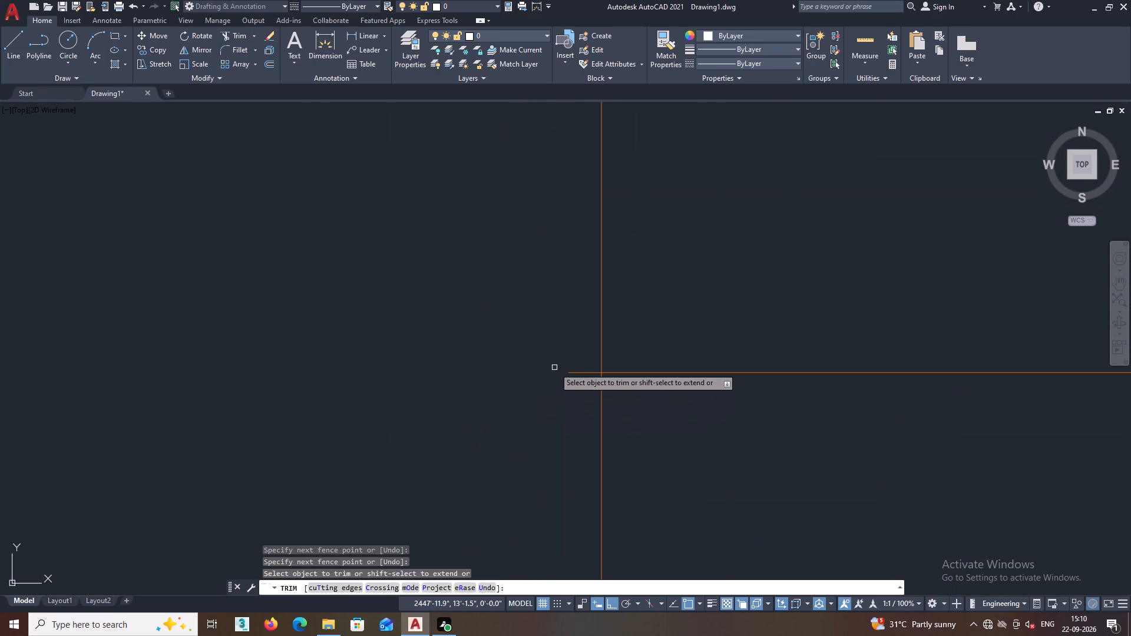
pyautogui.click(588, 370)
pyautogui.scroll(-5, 583, 372)
pyautogui.moveTo(525, 416); pyautogui.dragTo(235, 488, button='middle')
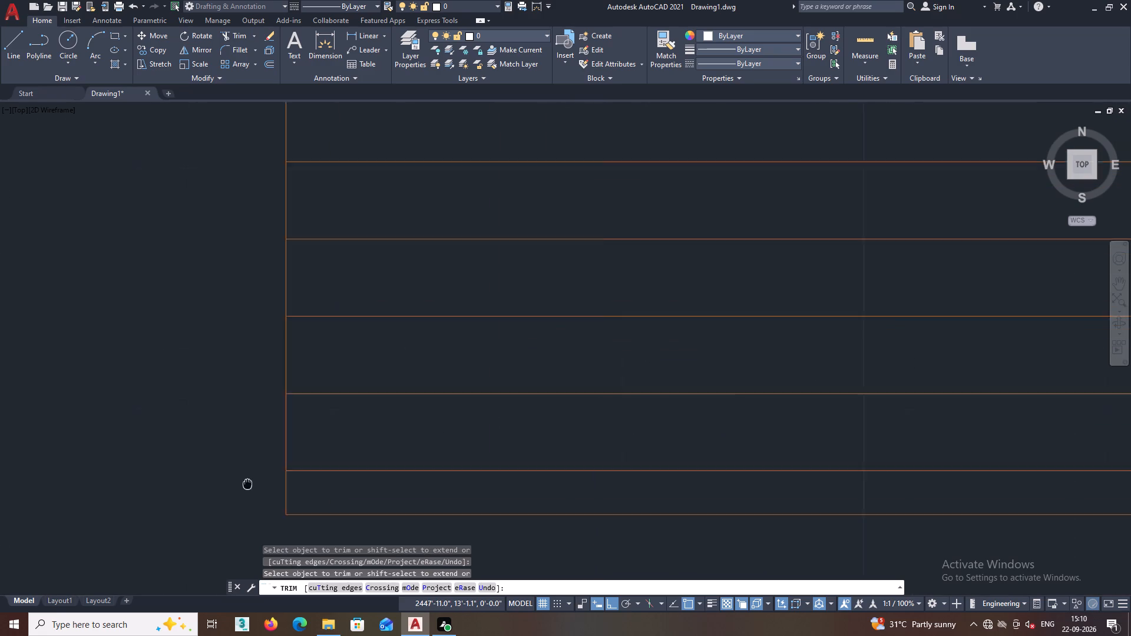
pyautogui.moveTo(235, 488); pyautogui.dragTo(224, 491, button='middle')
pyautogui.scroll(-8, 229, 483)
pyautogui.scroll(2, 361, 443)
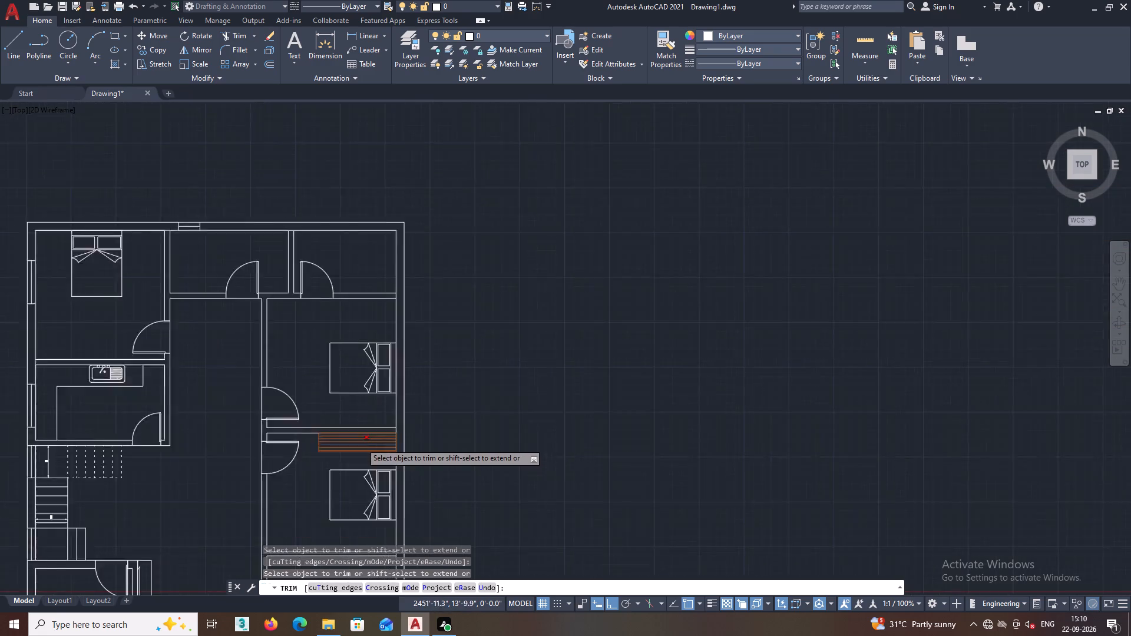
pyautogui.scroll(4, 361, 443)
pyautogui.scroll(1, 636, 372)
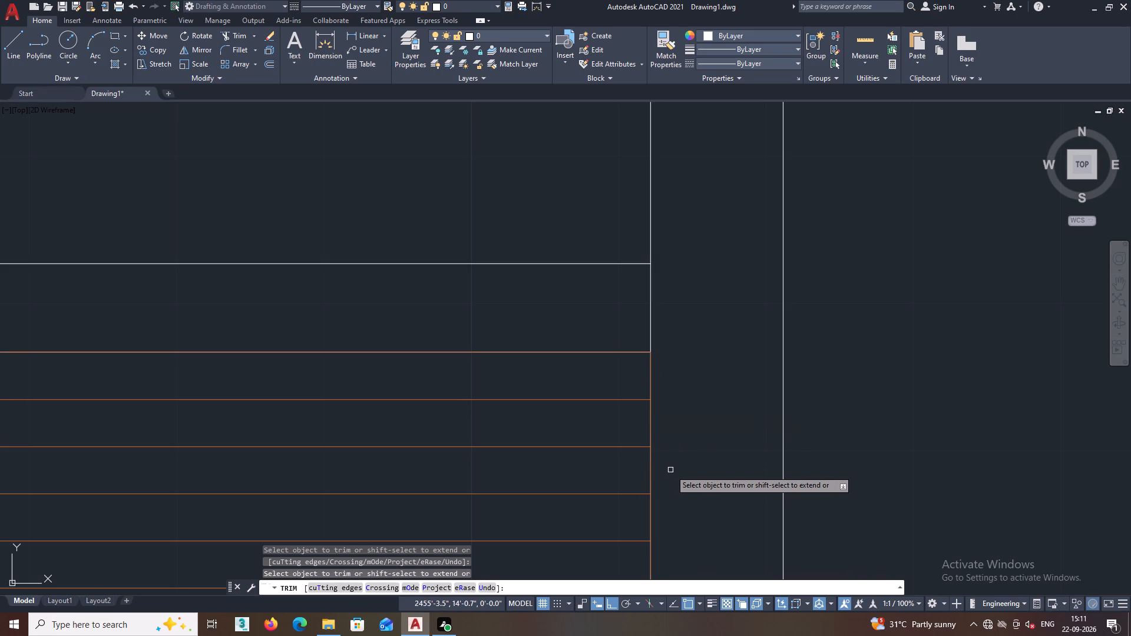
pyautogui.press('Escape')
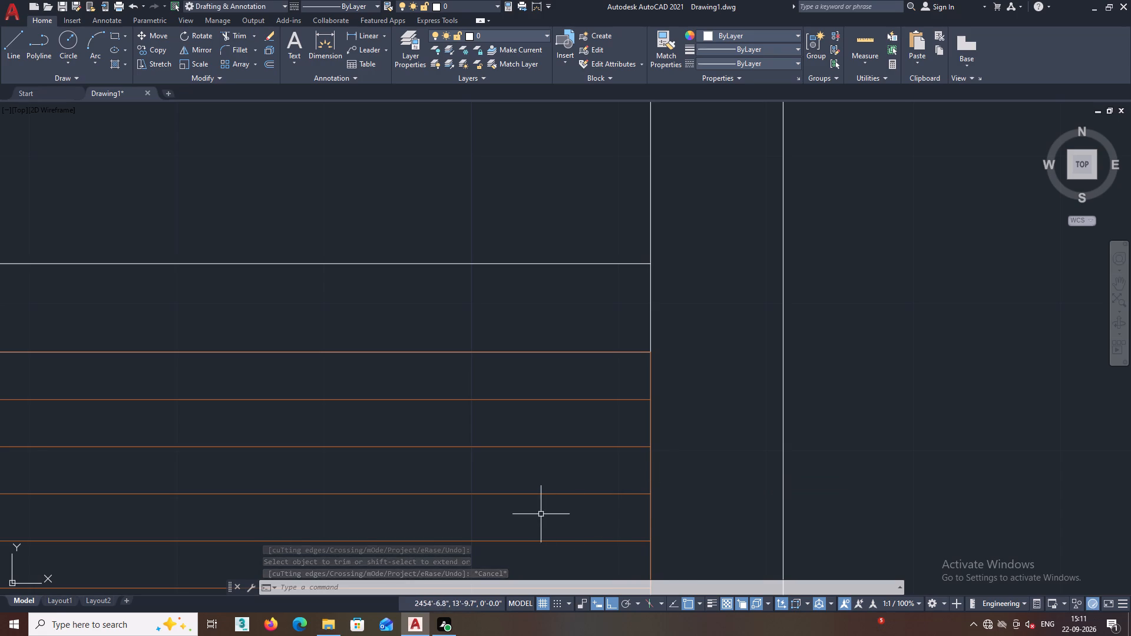
# With Ortho off, draw a diagonal line about 3.4" long at about 45° across the wardrobe's top inner line, near its left end.
pyautogui.scroll(-3, 541, 514)
pyautogui.moveTo(494, 464); pyautogui.dragTo(546, 379, button='middle')
pyautogui.moveTo(287, 426); pyautogui.dragTo(328, 397, button='middle')
pyautogui.press('Escape')
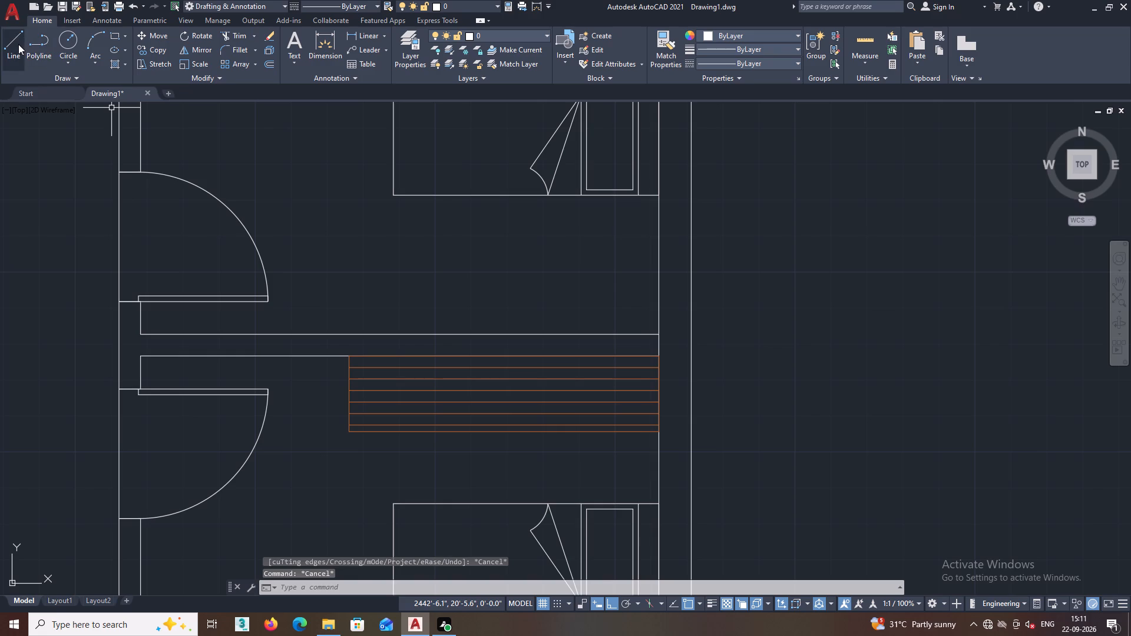
pyautogui.click(15, 41)
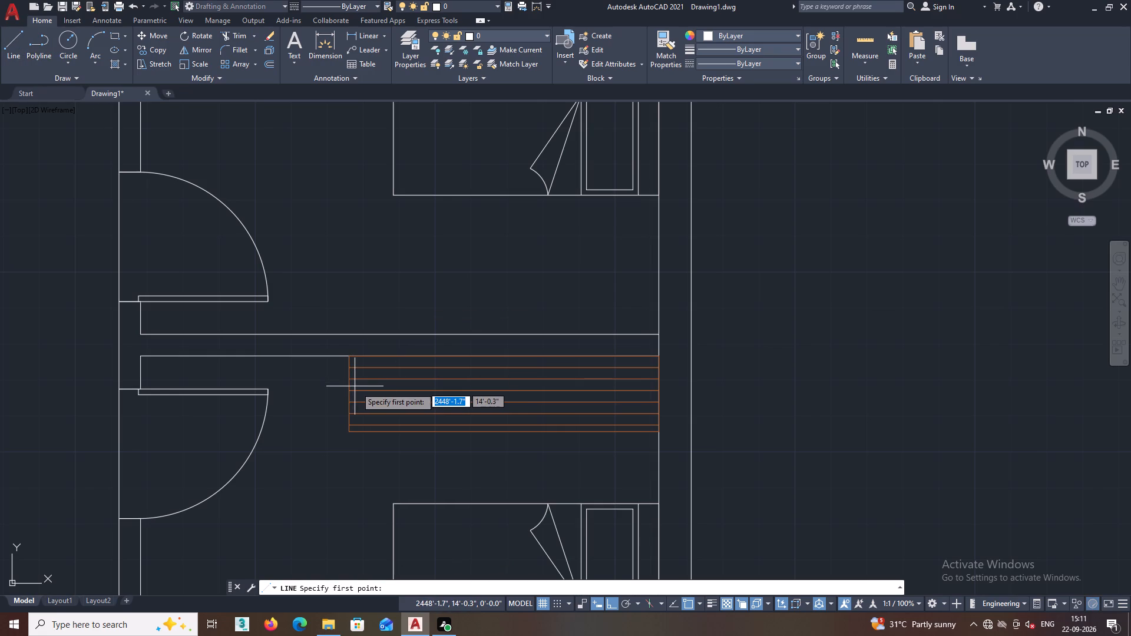
pyautogui.scroll(3, 363, 387)
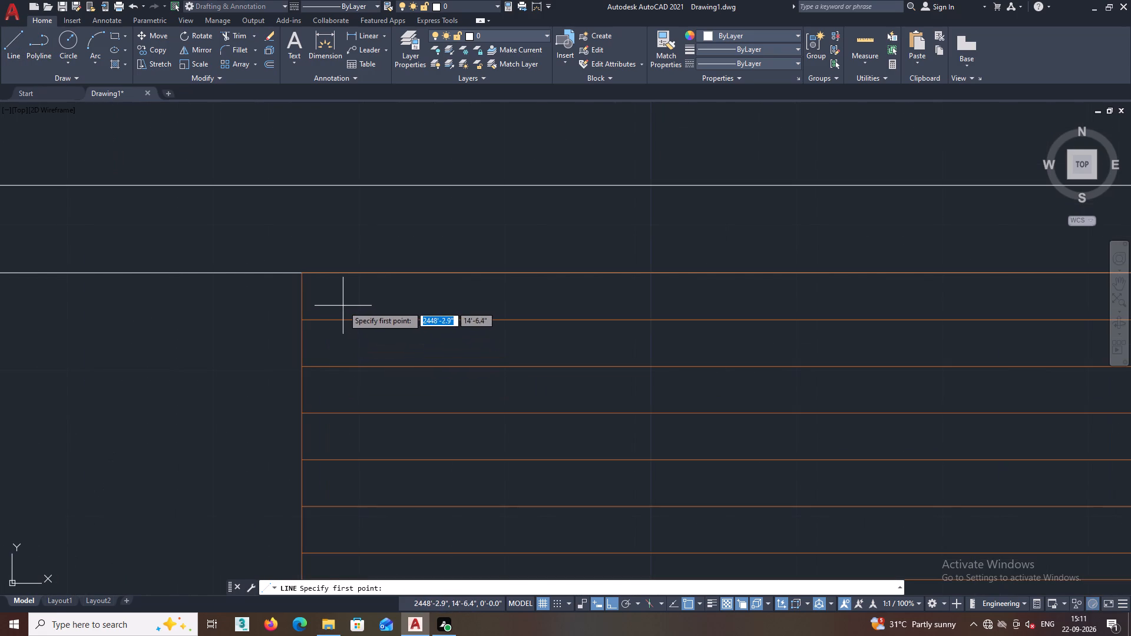
pyautogui.click(343, 306)
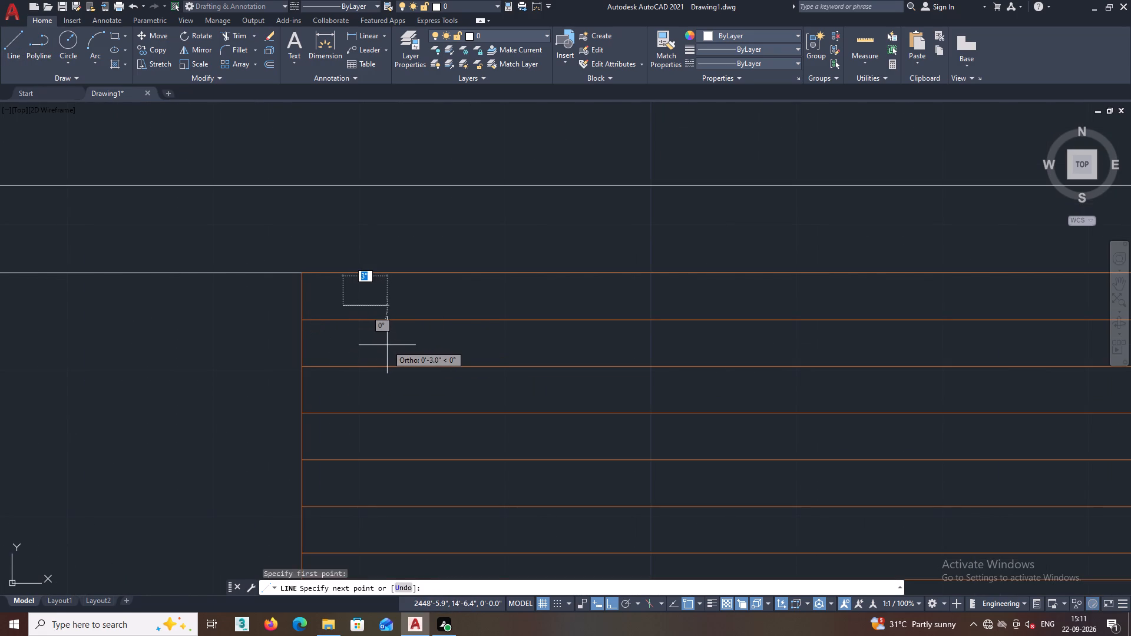
pyautogui.press('F8')
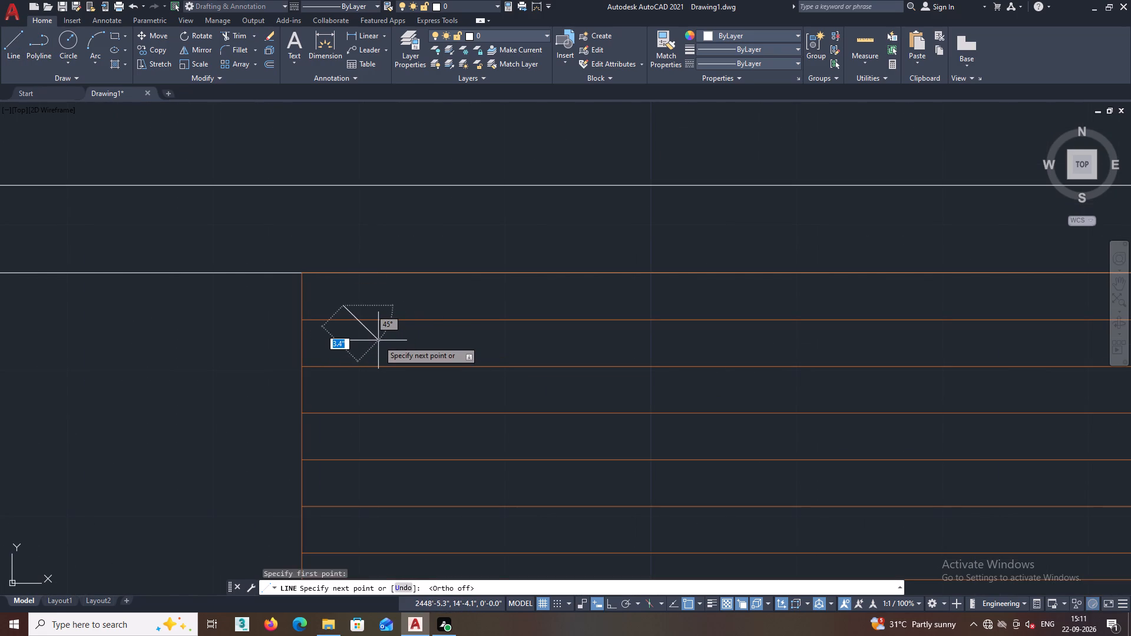
pyautogui.click(380, 340)
pyautogui.press('Escape')
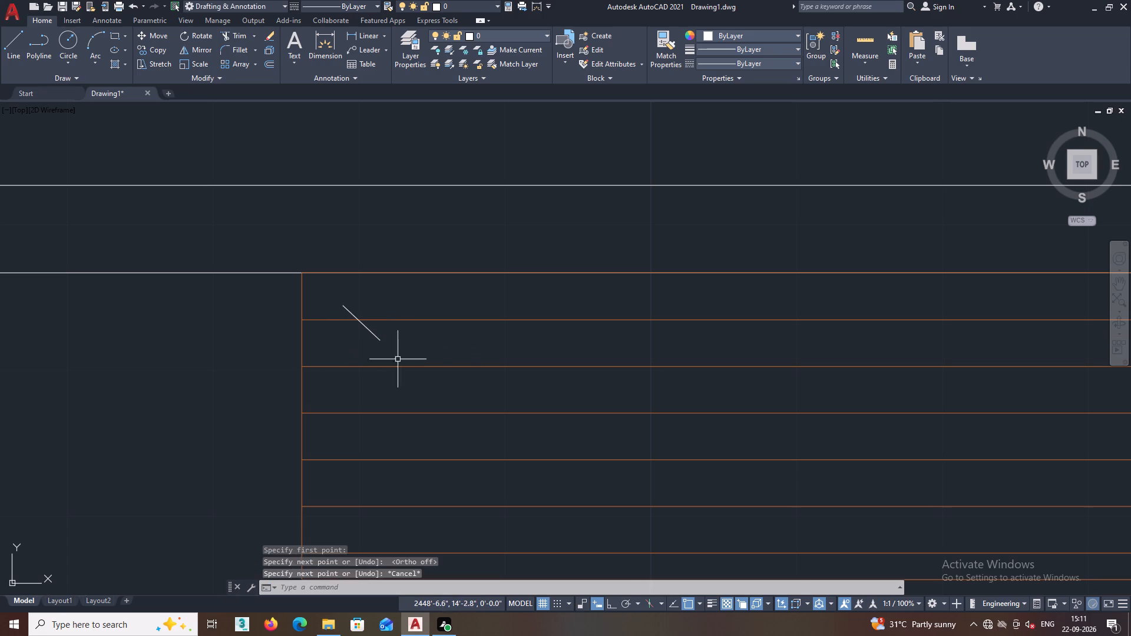
# Draw two shorter lines parallel to the diagonal, one about 1.5" long above it and one about 1" long below it.
pyautogui.press('space')
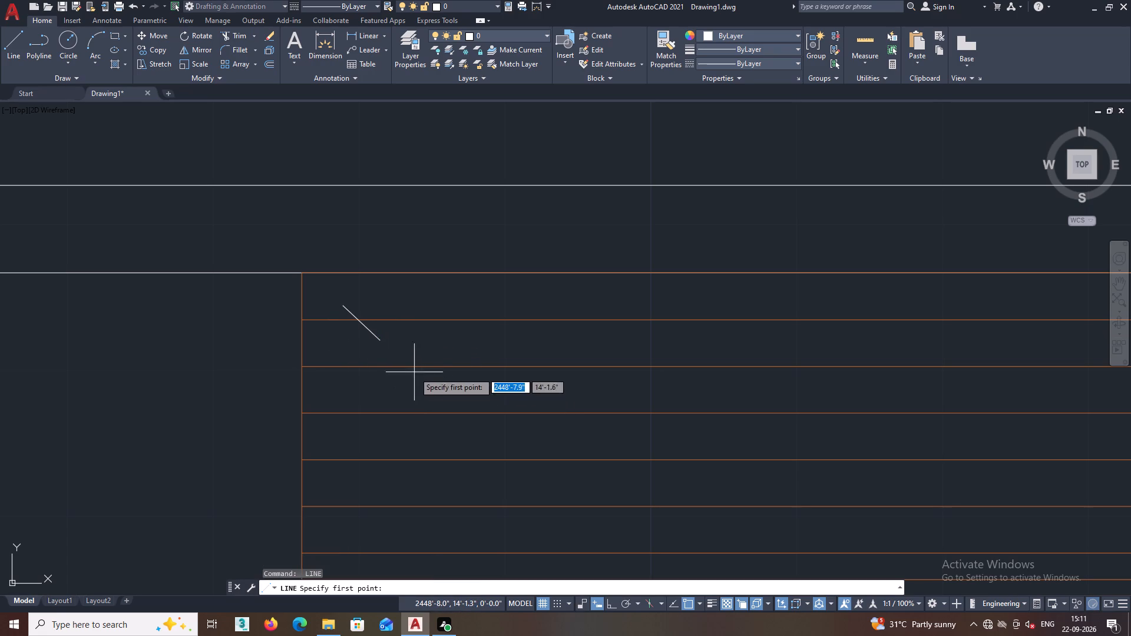
pyautogui.scroll(2, 373, 320)
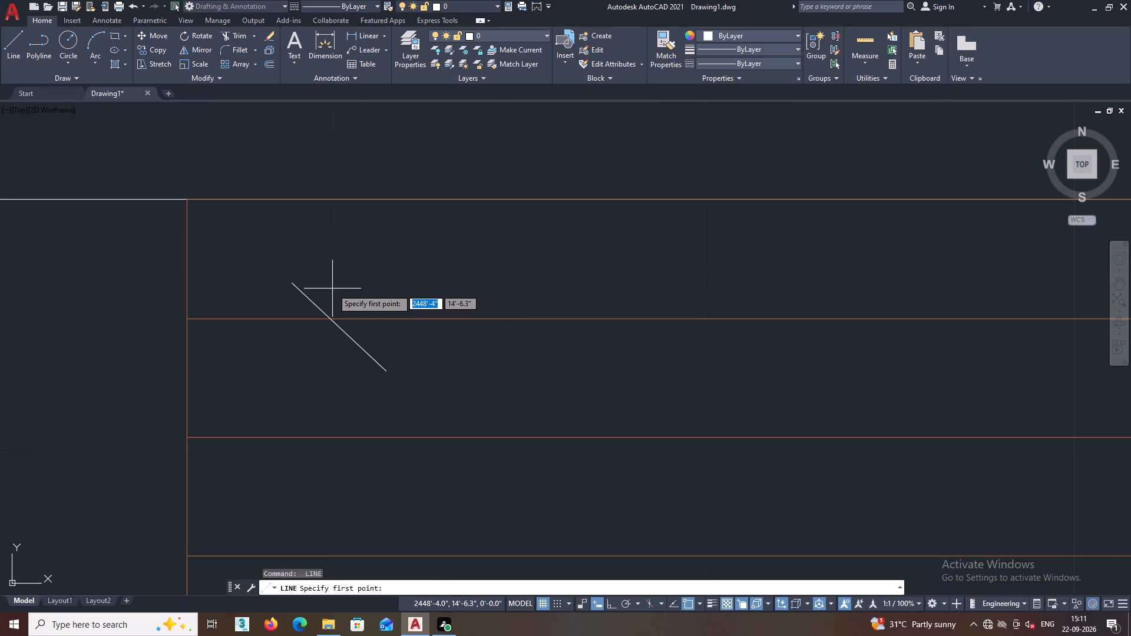
pyautogui.click(332, 288)
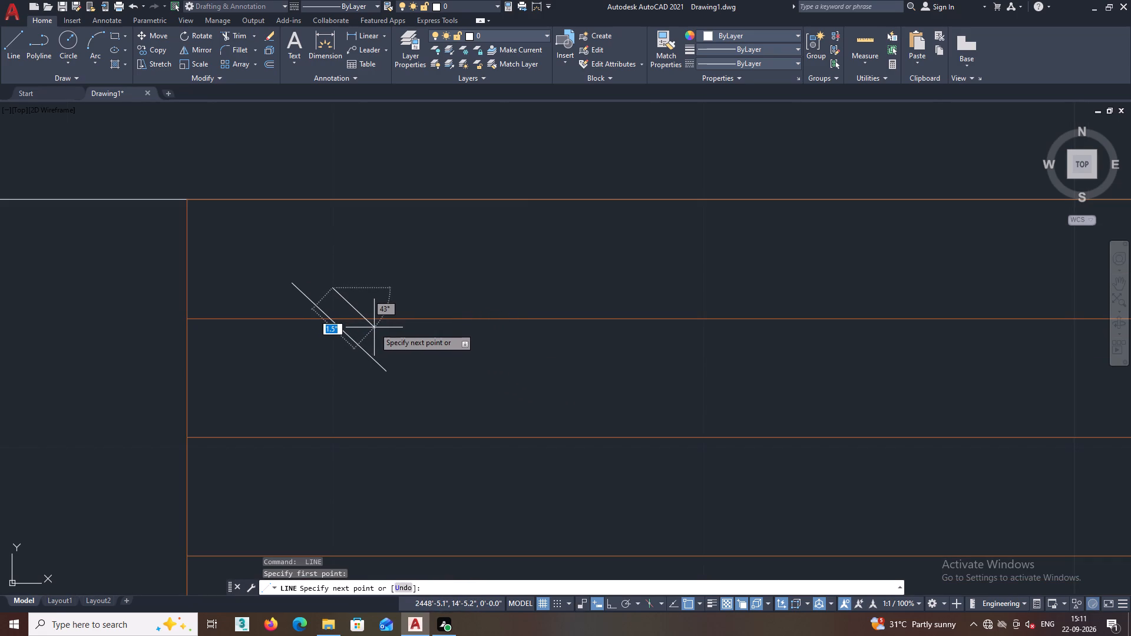
pyautogui.click(374, 328)
pyautogui.press('space')
pyautogui.press('space')
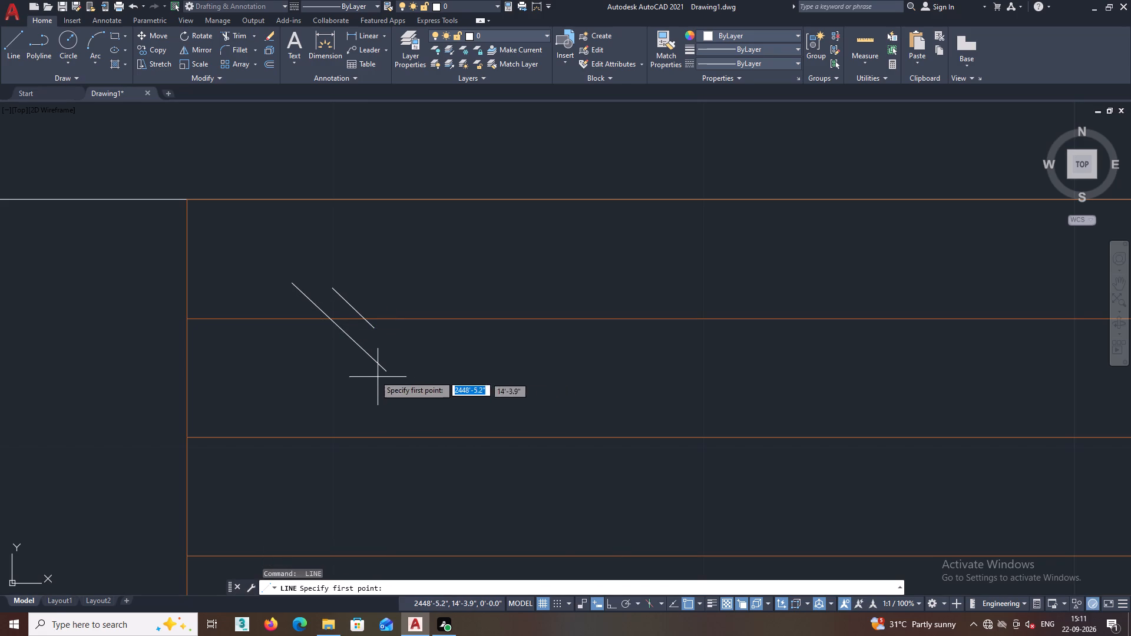
pyautogui.click(310, 324)
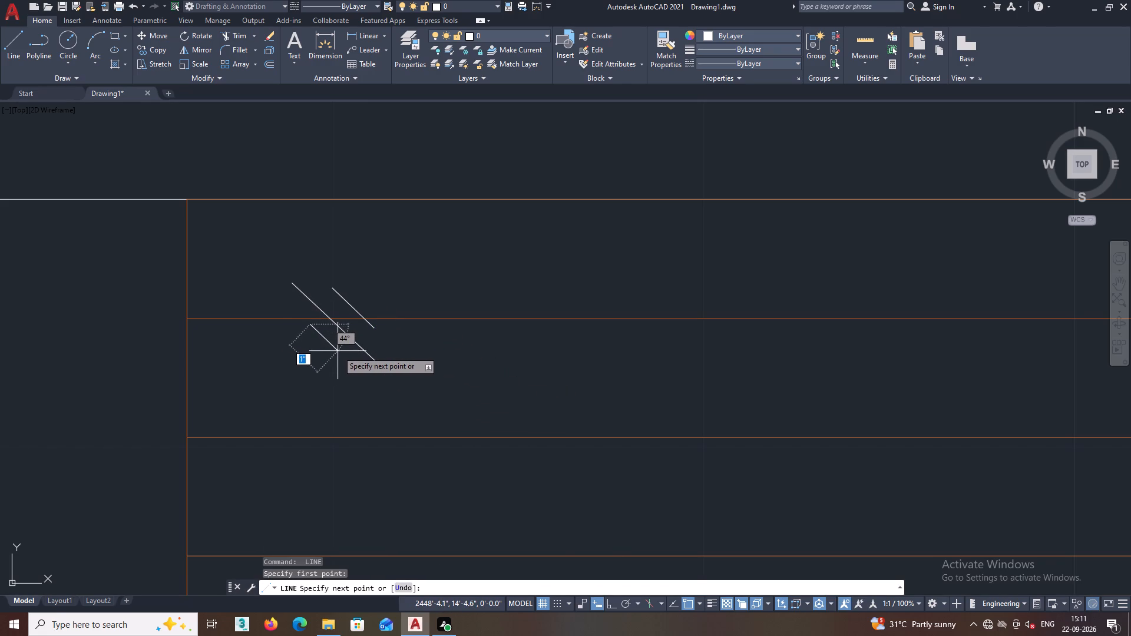
pyautogui.click(338, 351)
pyautogui.press('space')
# Change the colour of the three short diagonal lines to green.
pyautogui.scroll(2, 377, 342)
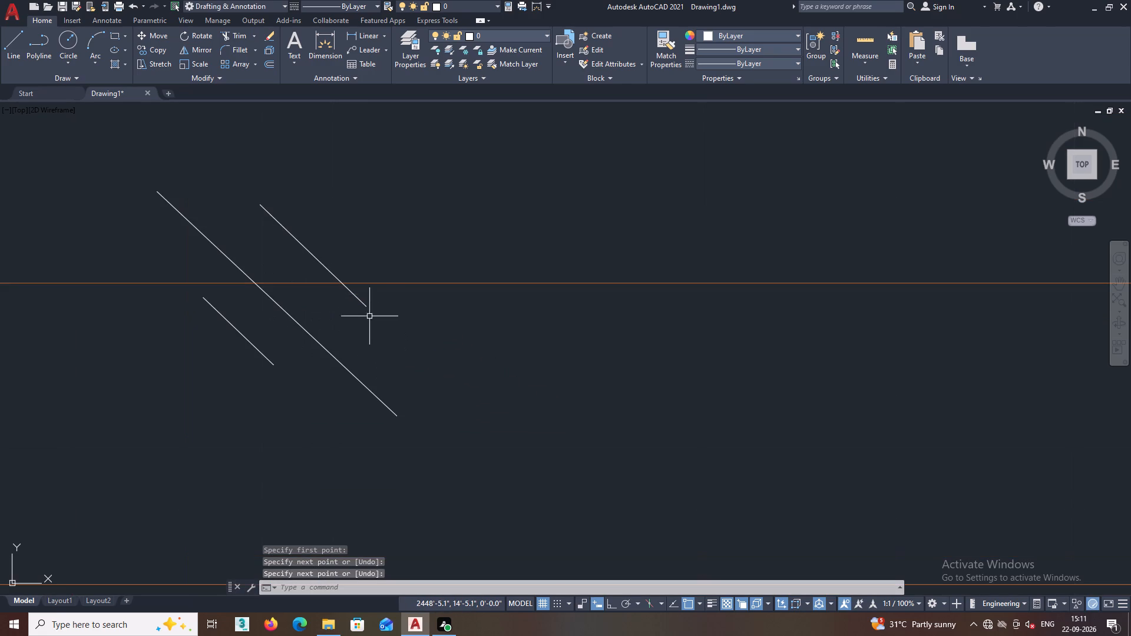
pyautogui.click(367, 305)
pyautogui.click(349, 370)
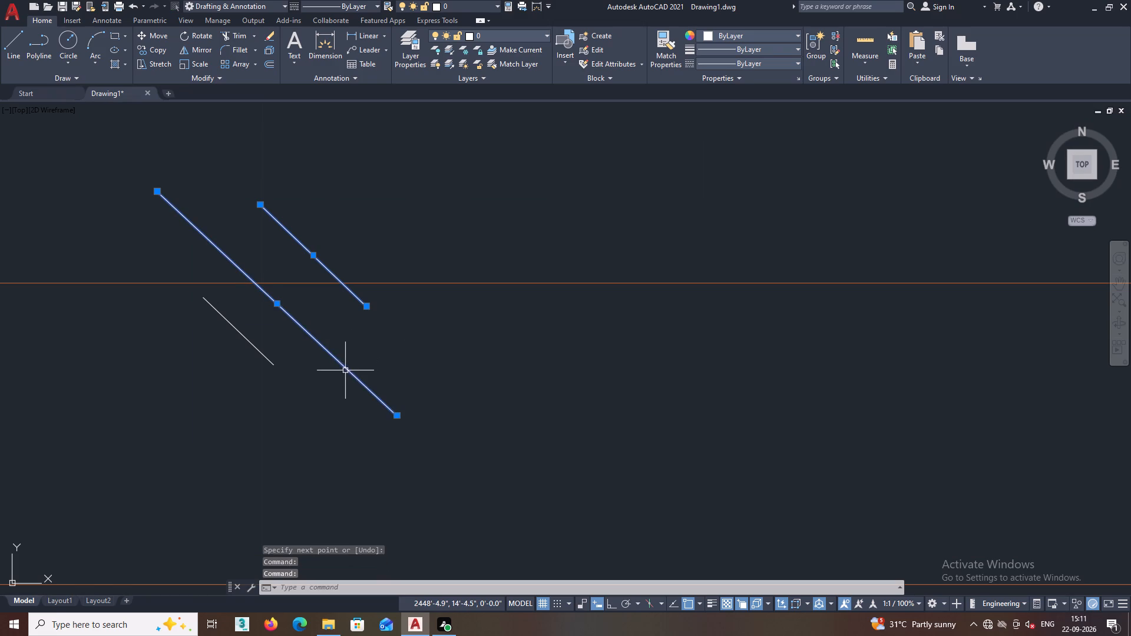
pyautogui.click(270, 364)
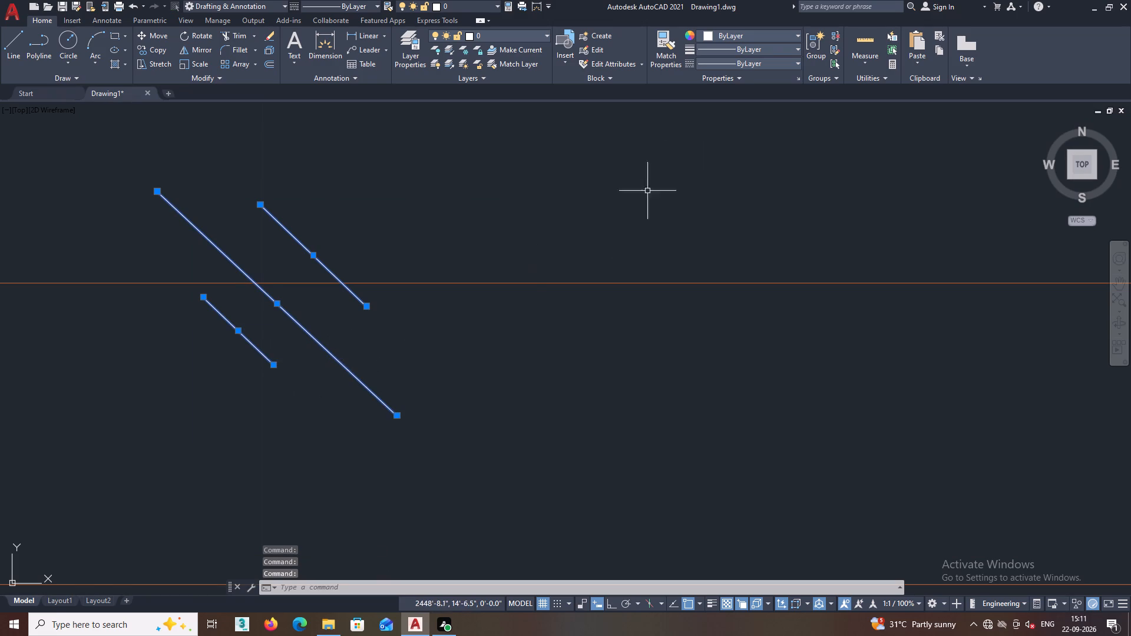
pyautogui.click(703, 35)
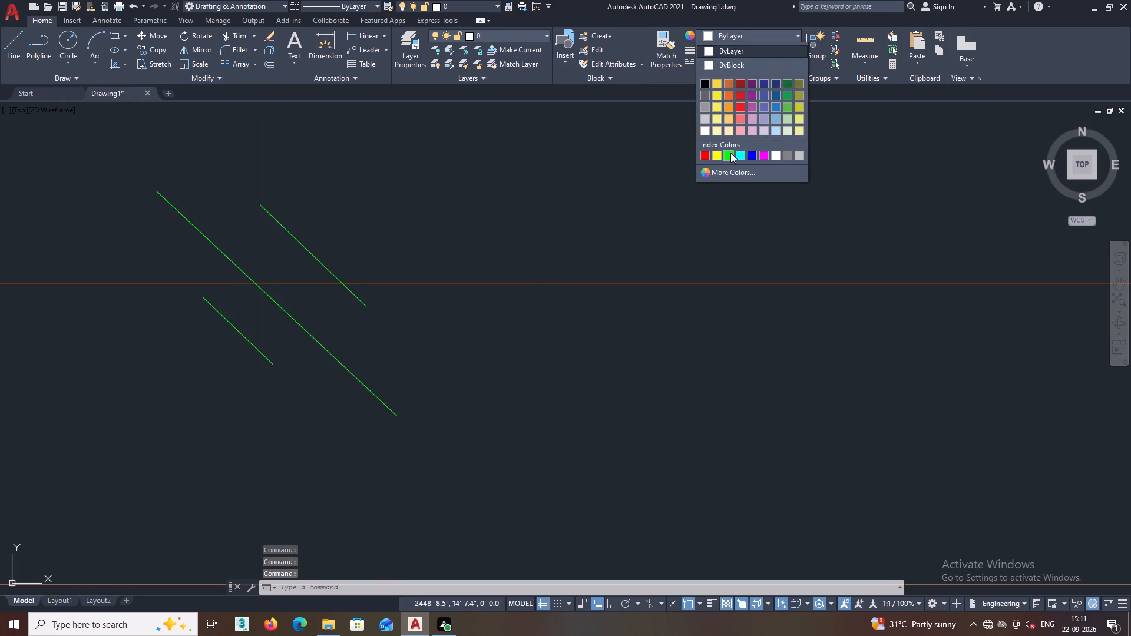
pyautogui.click(730, 153)
pyautogui.press('space')
pyautogui.scroll(-2, 426, 363)
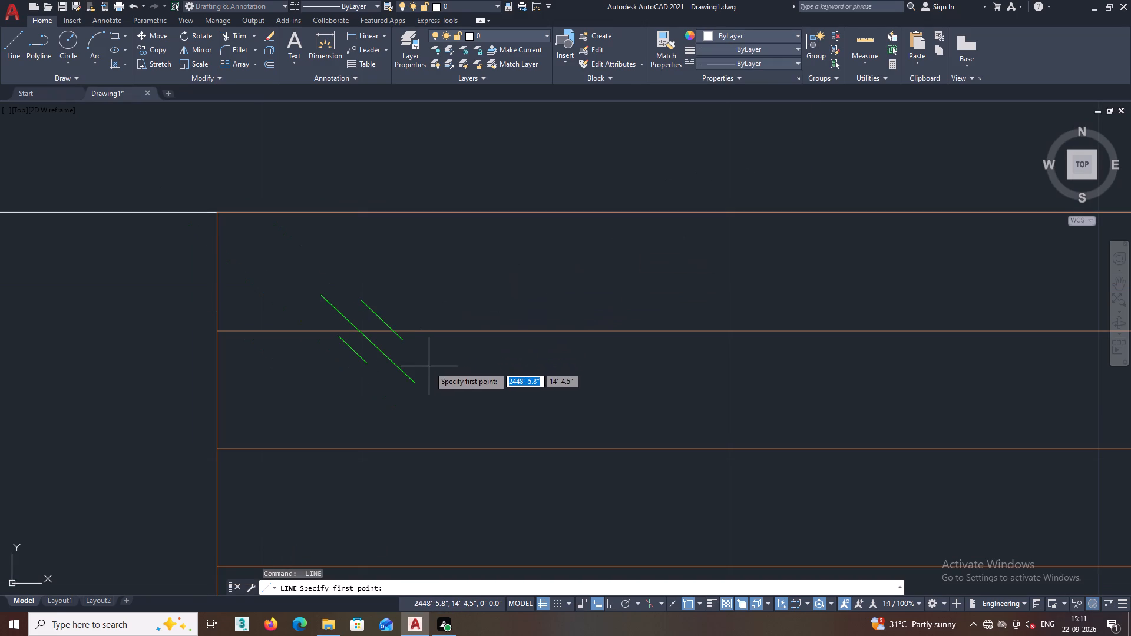
pyautogui.press('Escape')
# Copy the three green diagonal lines to five scattered spots across the inner lines at the wardrobe's left end.
pyautogui.scroll(3, 415, 354)
pyautogui.click(444, 477)
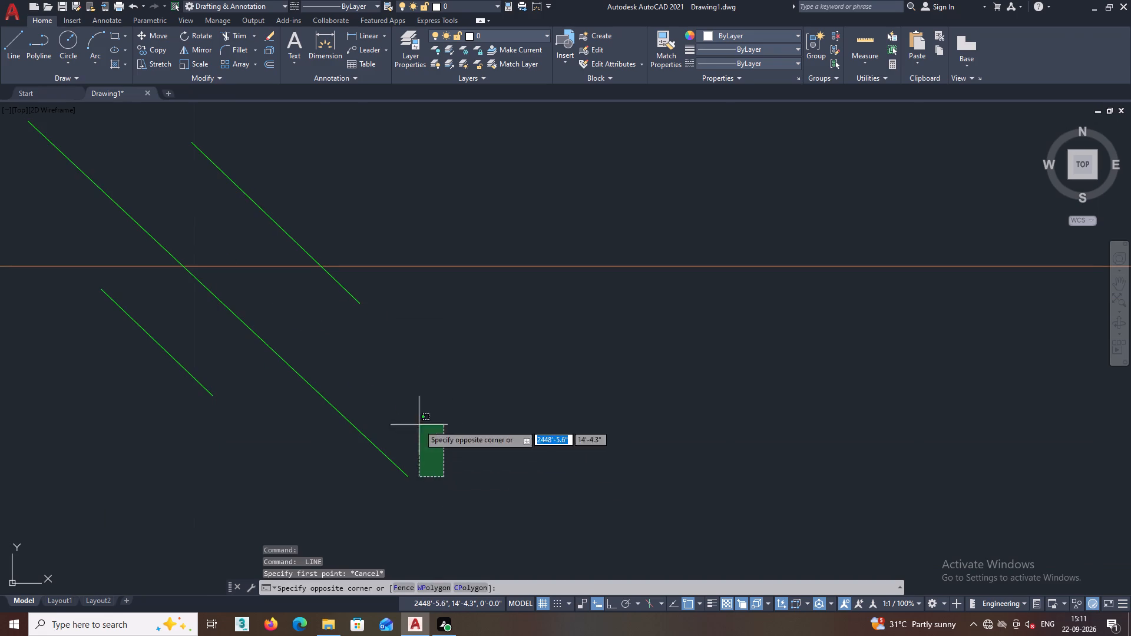
pyautogui.click(194, 292)
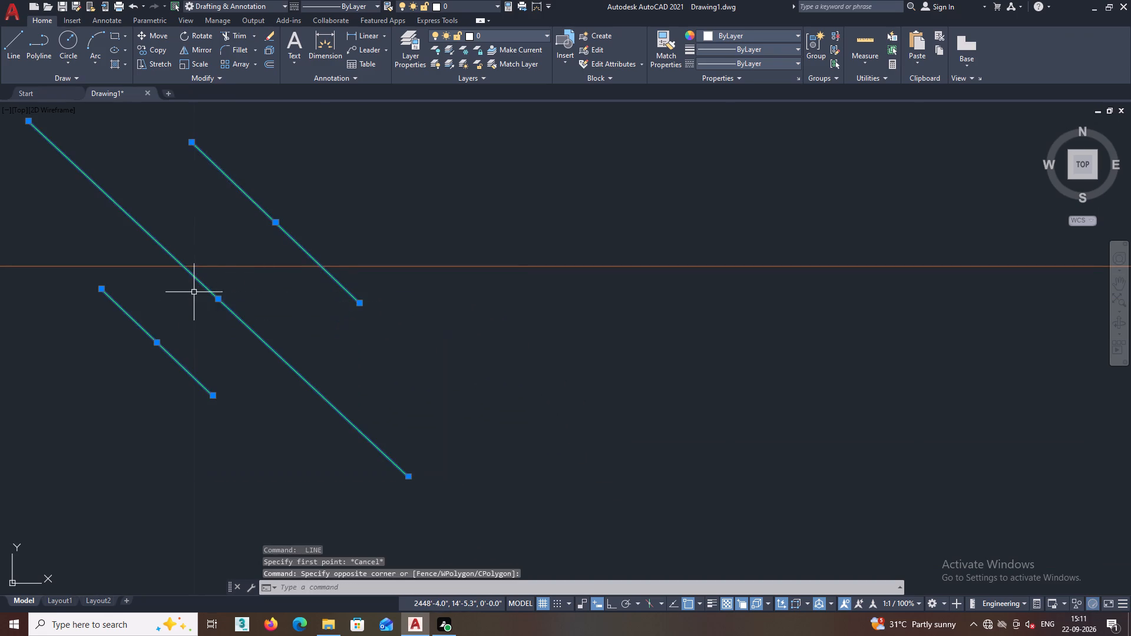
pyautogui.scroll(-3, 283, 303)
pyautogui.moveTo(300, 319); pyautogui.dragTo(334, 300, button='middle')
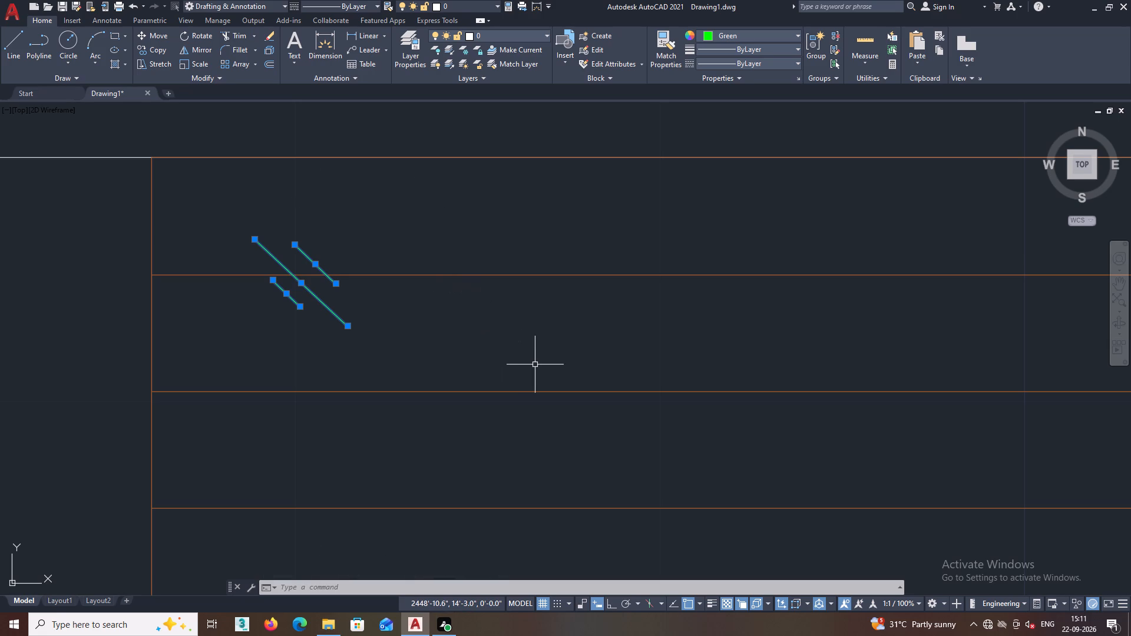
pyautogui.moveTo(540, 363); pyautogui.dragTo(485, 333, button='middle')
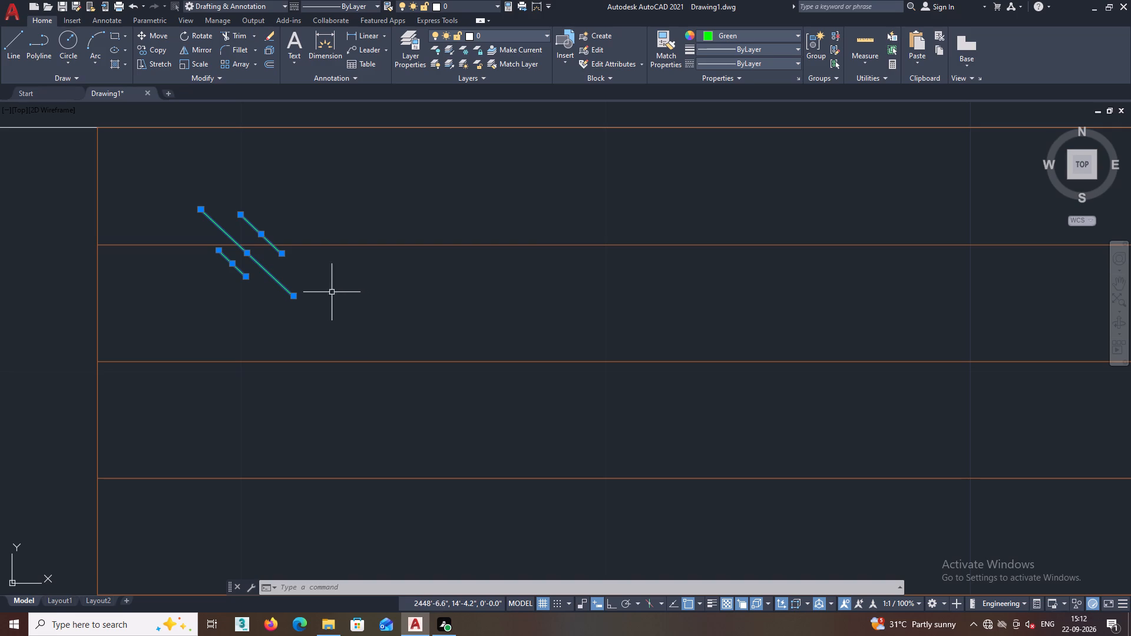
pyautogui.rightClick(323, 281)
pyautogui.rightClick(323, 281)
pyautogui.doubleClick(361, 377)
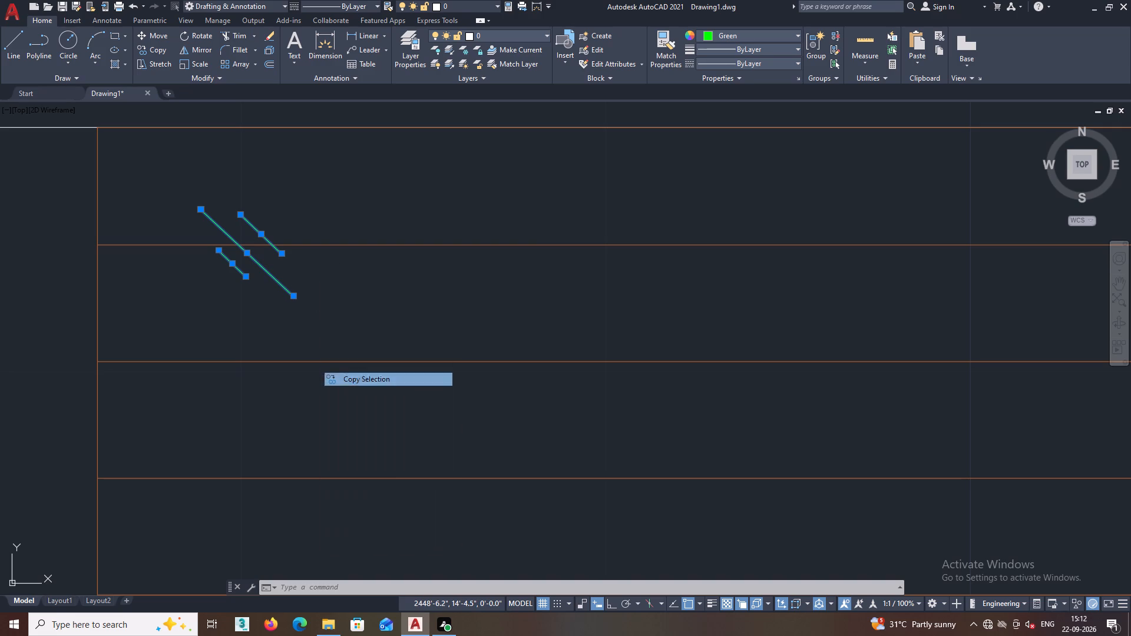
pyautogui.click(556, 501)
pyautogui.moveTo(640, 410); pyautogui.dragTo(609, 500, button='middle')
pyautogui.click(621, 423)
pyautogui.scroll(-2, 625, 436)
pyautogui.moveTo(630, 479); pyautogui.dragTo(624, 397, button='middle')
pyautogui.click(604, 512)
pyautogui.click(495, 488)
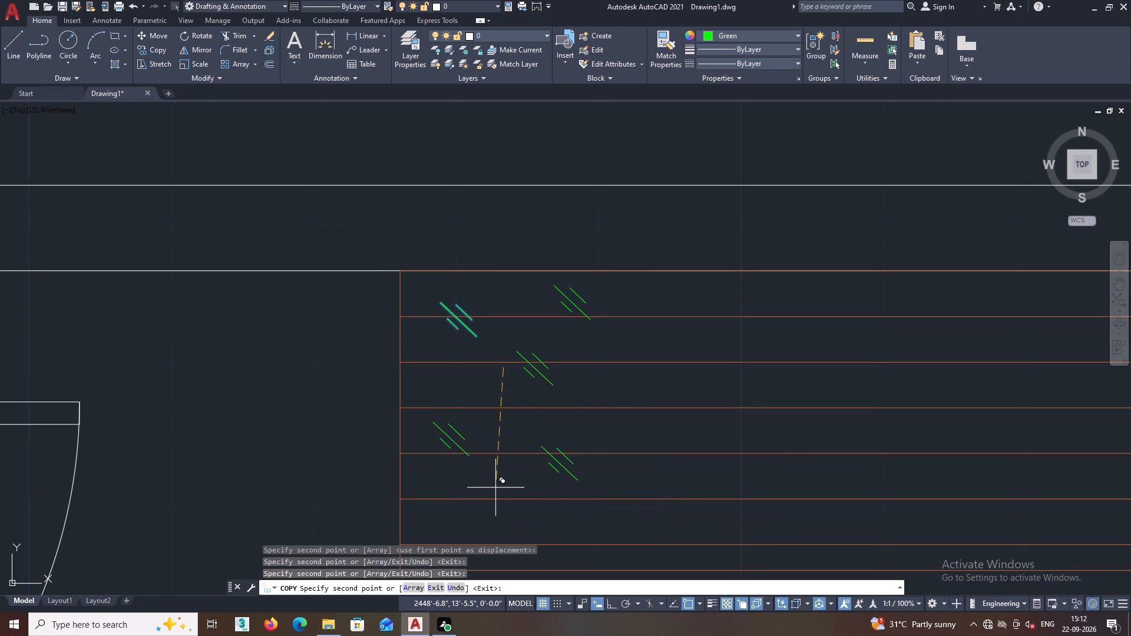
pyautogui.moveTo(515, 515); pyautogui.dragTo(546, 460, button='middle')
pyautogui.click(537, 495)
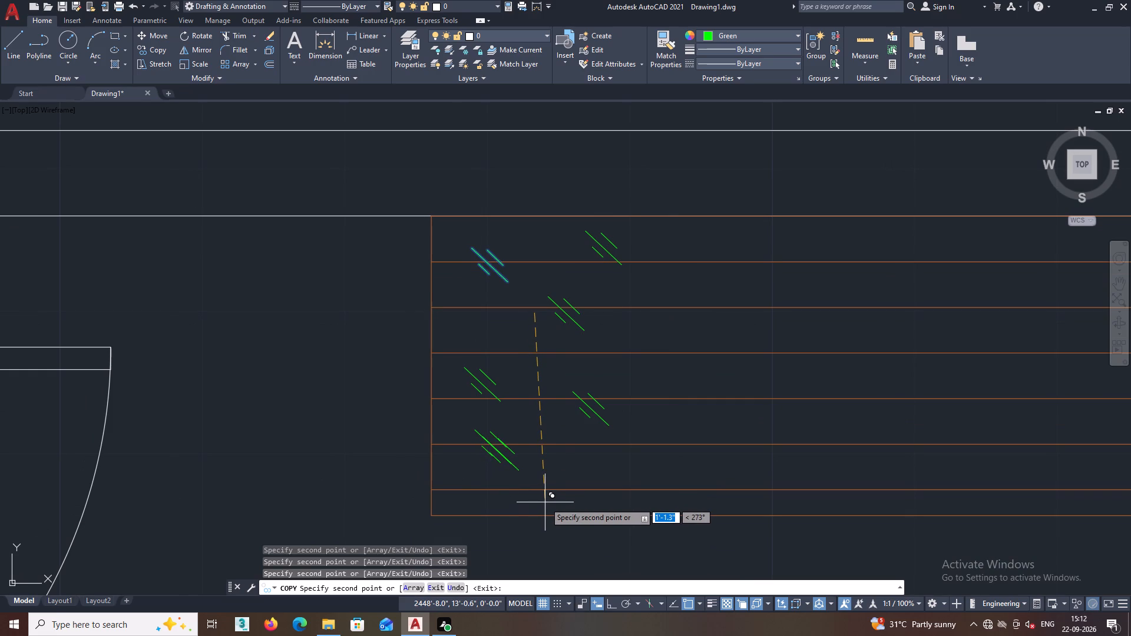
# Place six more copies of the green diagonal mark, filling the gaps in the left third of the wardrobe.
pyautogui.moveTo(544, 502); pyautogui.dragTo(441, 513, button='middle')
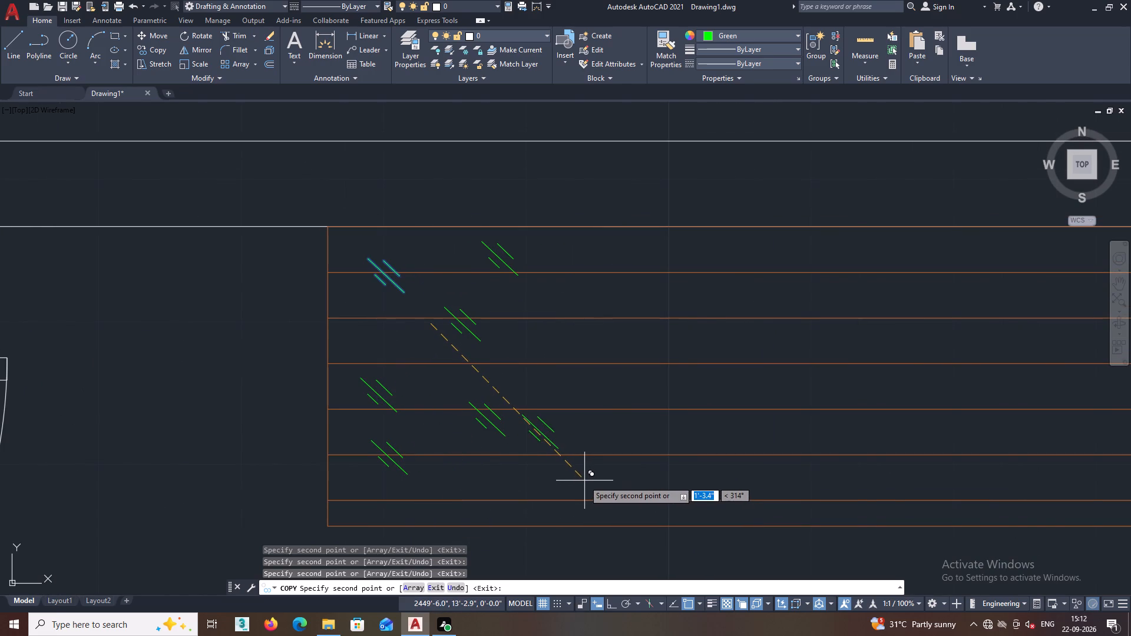
pyautogui.moveTo(582, 481); pyautogui.dragTo(467, 513, button='middle')
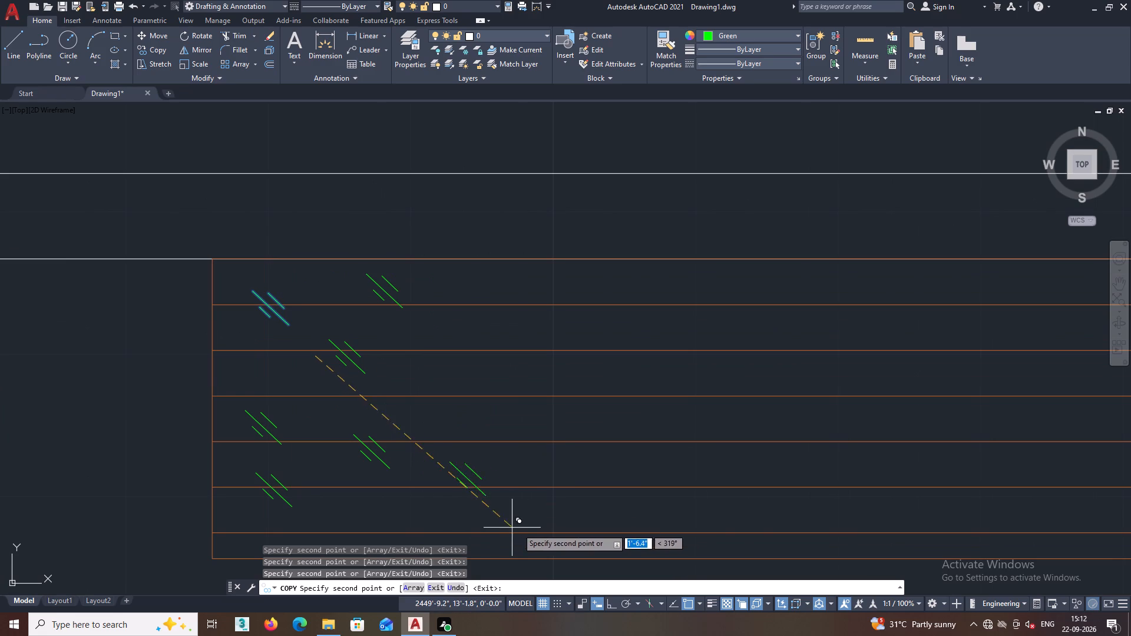
pyautogui.click(590, 383)
pyautogui.click(557, 472)
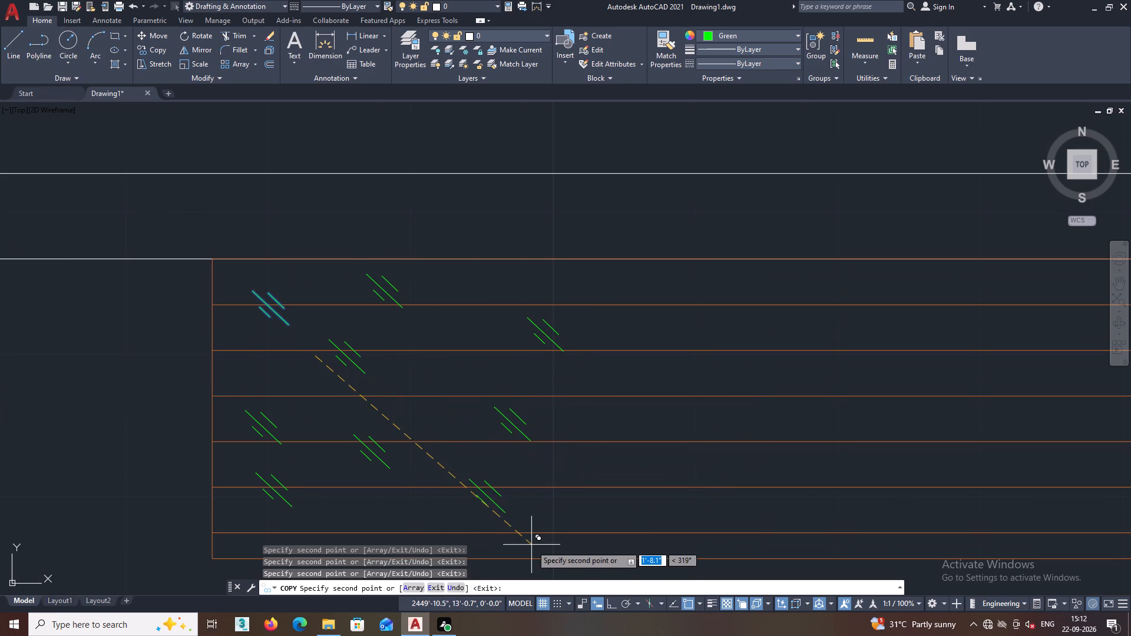
pyautogui.click(528, 552)
pyautogui.moveTo(538, 522); pyautogui.dragTo(596, 393, button='middle')
pyautogui.click(506, 458)
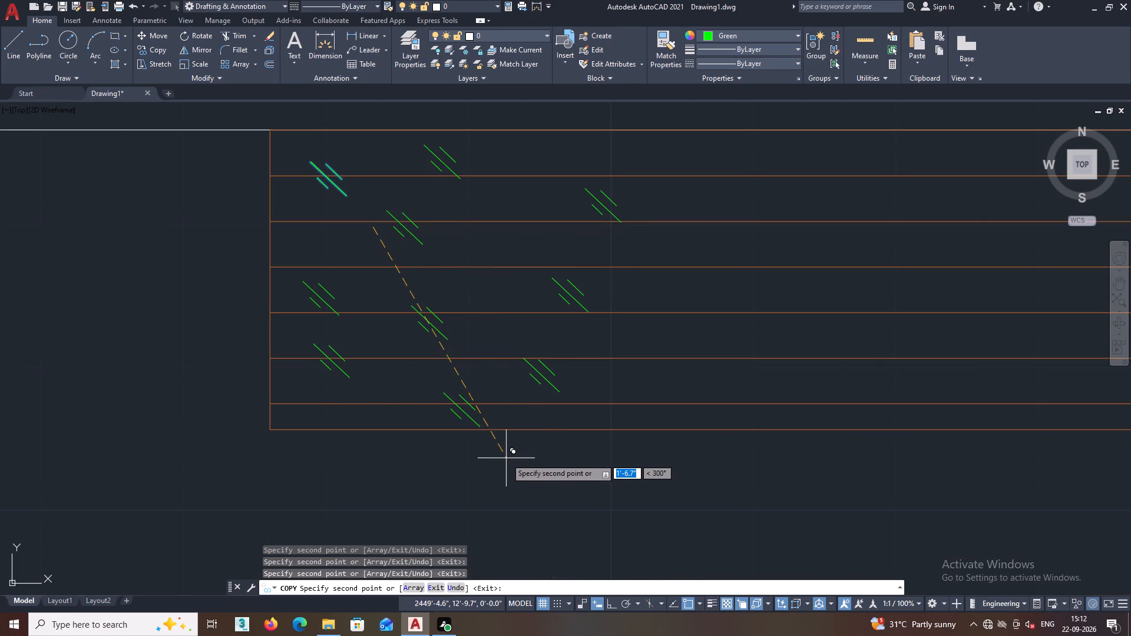
pyautogui.click(532, 312)
pyautogui.moveTo(601, 279); pyautogui.dragTo(531, 390, button='middle')
pyautogui.doubleClick(513, 317)
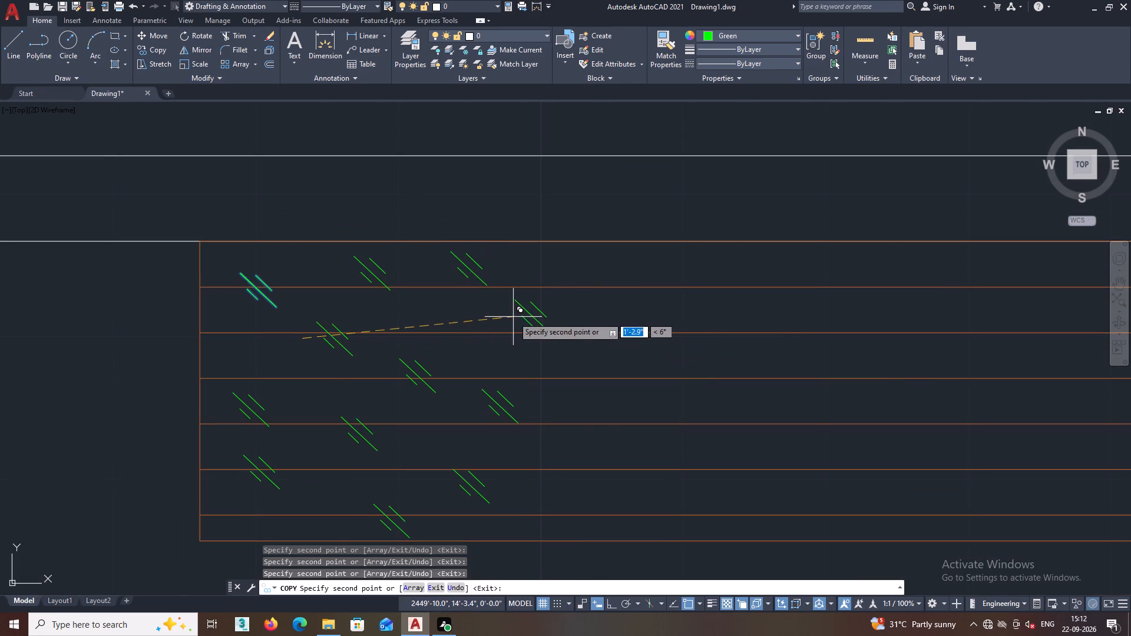
# Place eight more scattered copies of the green diagonal mark across the middle of the wardrobe.
pyautogui.click(660, 325)
pyautogui.click(684, 411)
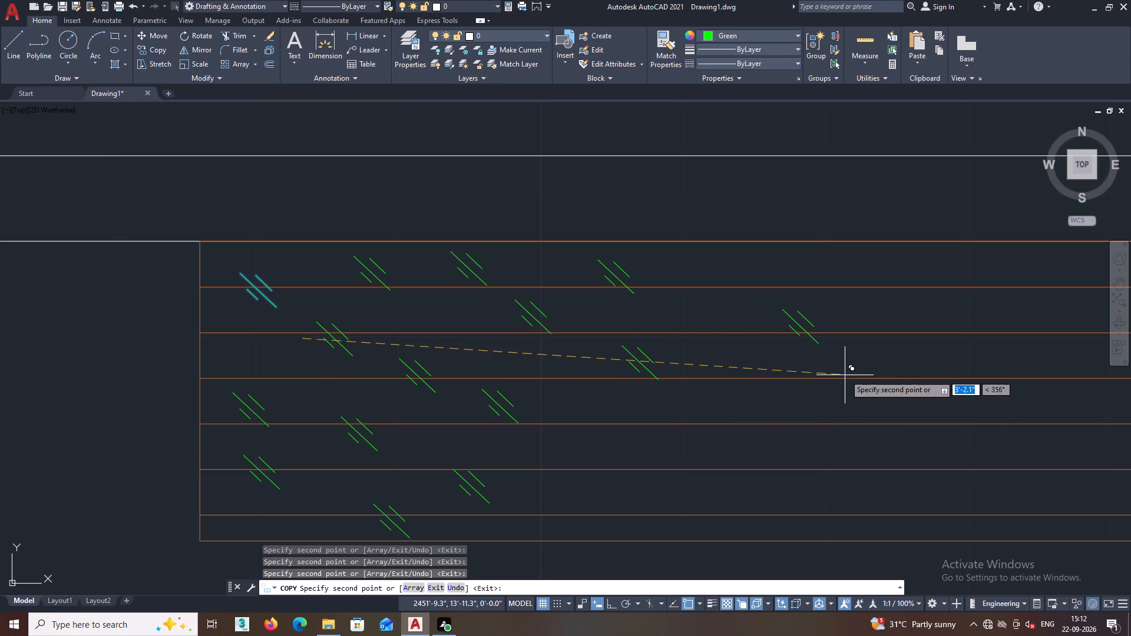
pyautogui.doubleClick(845, 375)
pyautogui.click(778, 329)
pyautogui.click(805, 463)
pyautogui.click(776, 534)
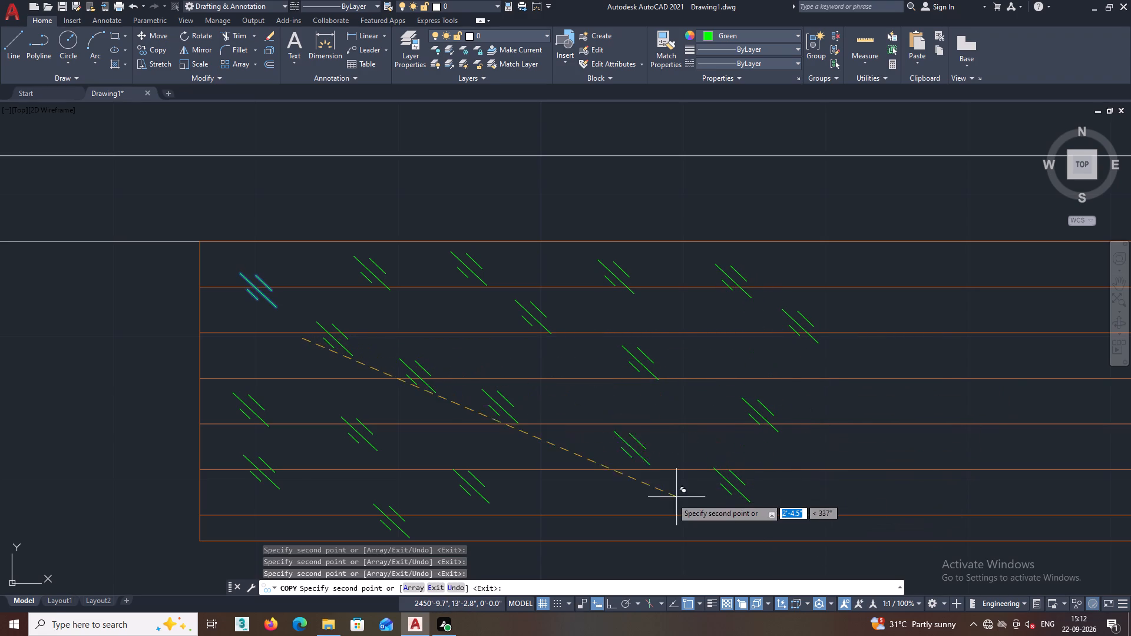
pyautogui.doubleClick(669, 499)
pyautogui.moveTo(677, 486); pyautogui.dragTo(694, 373, button='middle')
pyautogui.click(662, 446)
# Place ten more scattered copies of the green diagonal mark across the right-centre part of the wardrobe.
pyautogui.doubleClick(941, 408)
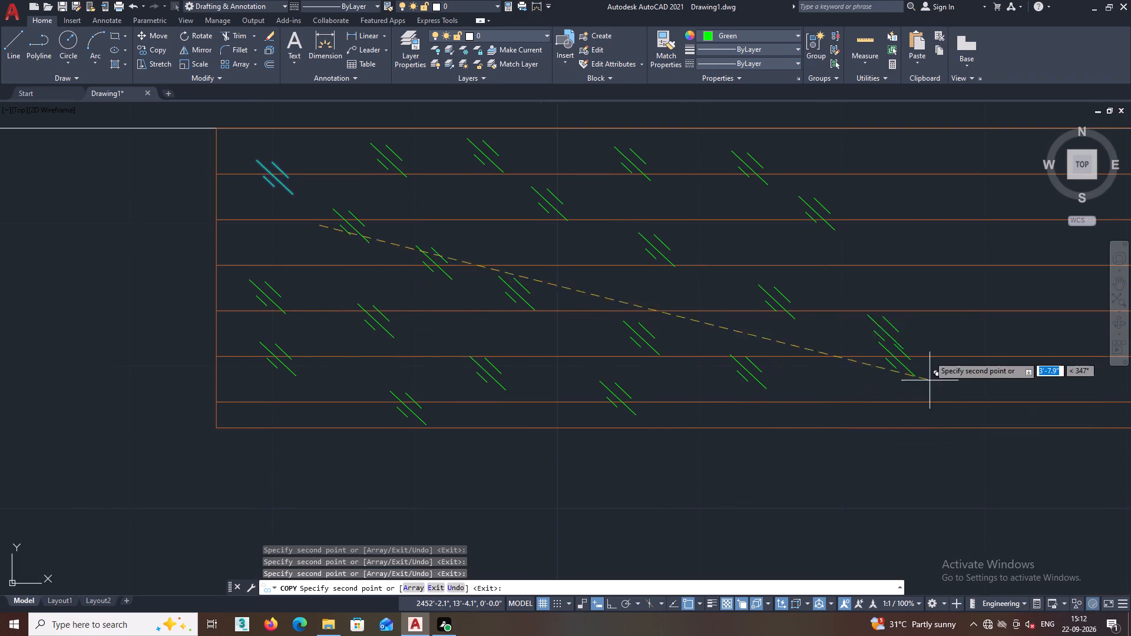
pyautogui.moveTo(937, 305); pyautogui.dragTo(728, 529, button='middle')
pyautogui.click(829, 455)
pyautogui.doubleClick(745, 440)
pyautogui.click(813, 534)
pyautogui.moveTo(817, 504); pyautogui.dragTo(778, 426, button='middle')
pyautogui.click(696, 468)
pyautogui.moveTo(777, 490); pyautogui.dragTo(709, 365, button='middle')
pyautogui.doubleClick(756, 451)
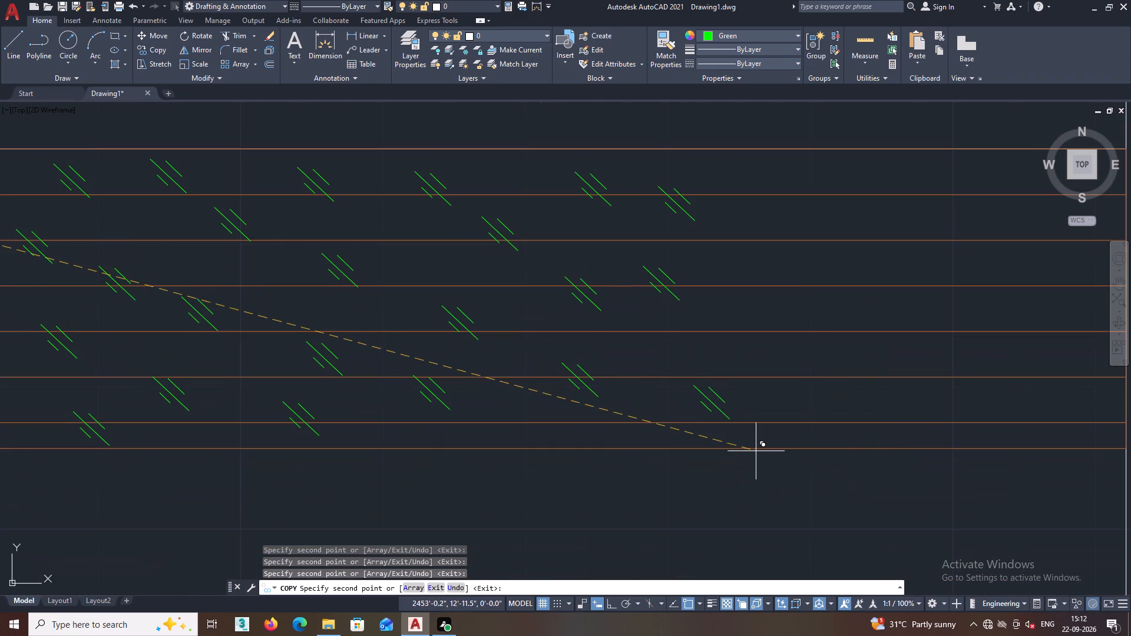
pyautogui.click(853, 368)
pyautogui.click(872, 276)
pyautogui.click(815, 282)
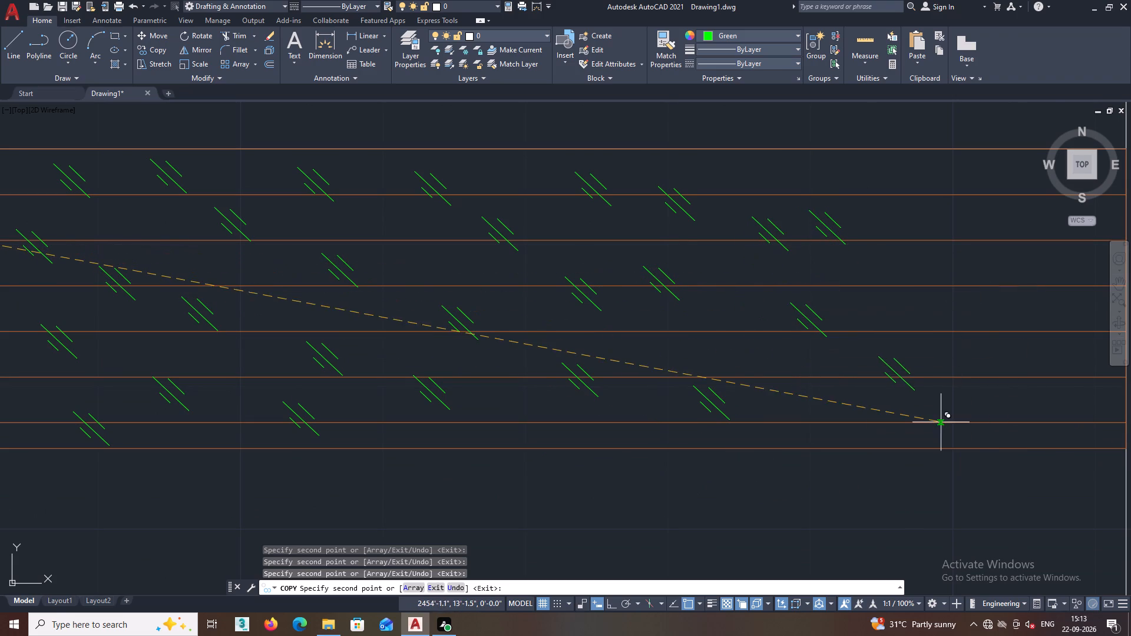
pyautogui.click(941, 422)
# Place seven more copies of the green mark in the gaps toward the wardrobe's right end and finish copying.
pyautogui.moveTo(910, 389); pyautogui.dragTo(833, 396, button='middle')
pyautogui.scroll(-1, 892, 390)
pyautogui.click(895, 325)
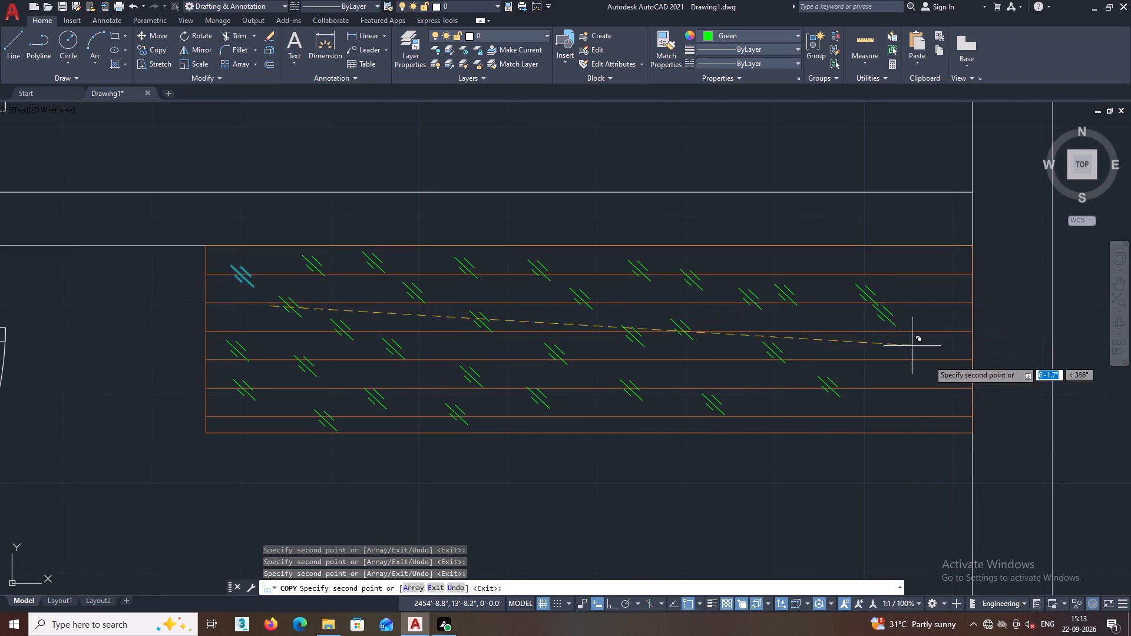
pyautogui.doubleClick(950, 422)
pyautogui.click(974, 330)
pyautogui.click(910, 370)
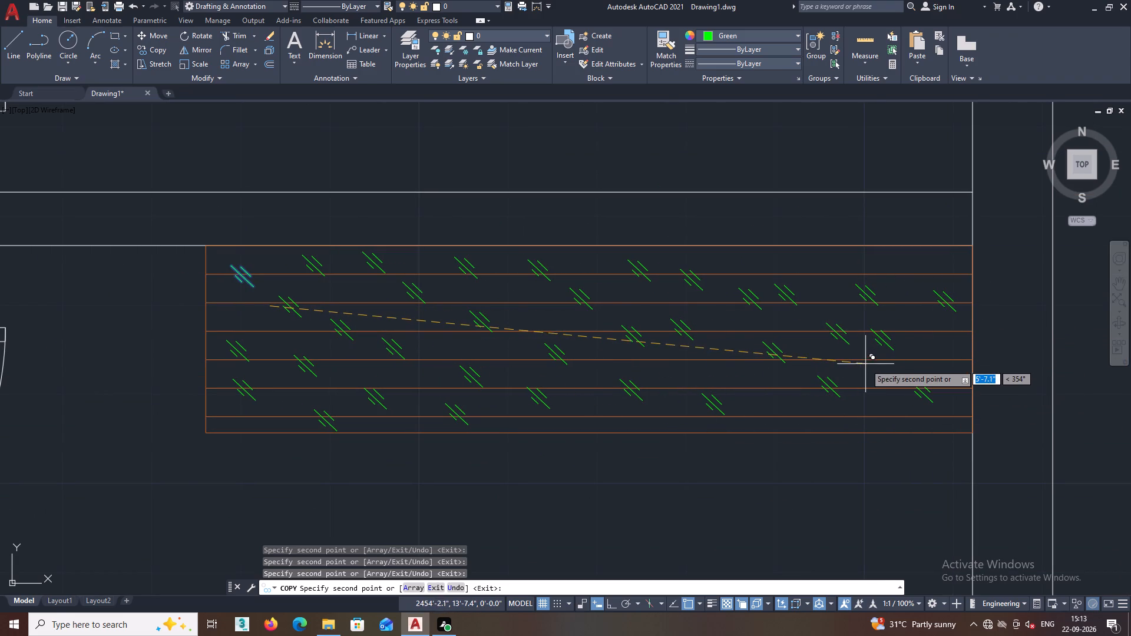
pyautogui.click(854, 365)
pyautogui.moveTo(855, 365); pyautogui.dragTo(891, 332, button='middle')
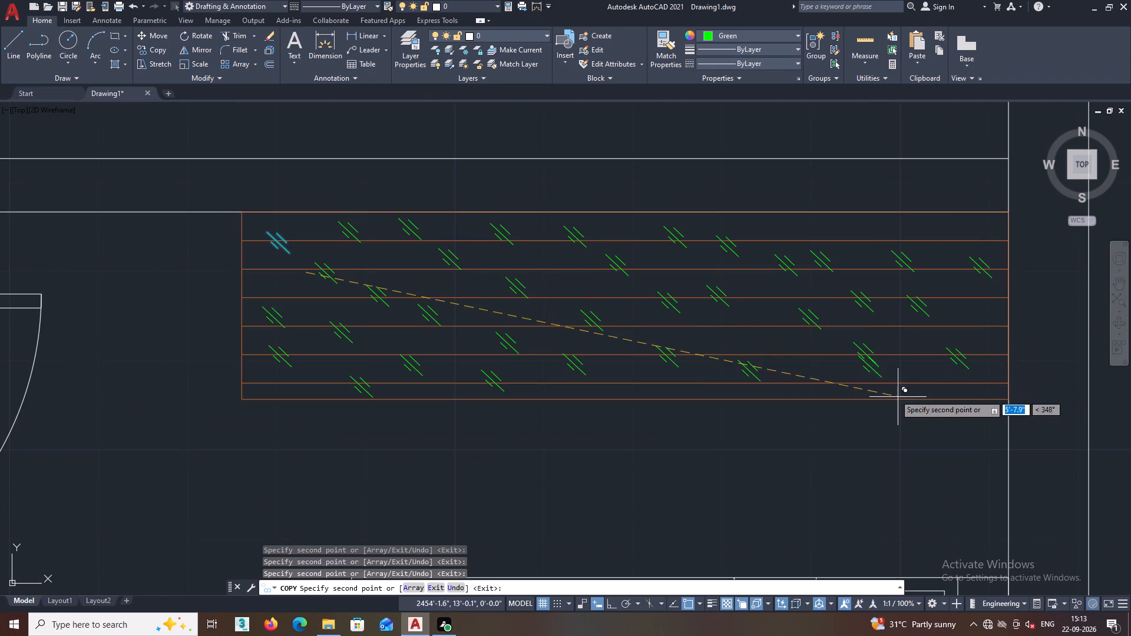
pyautogui.click(842, 418)
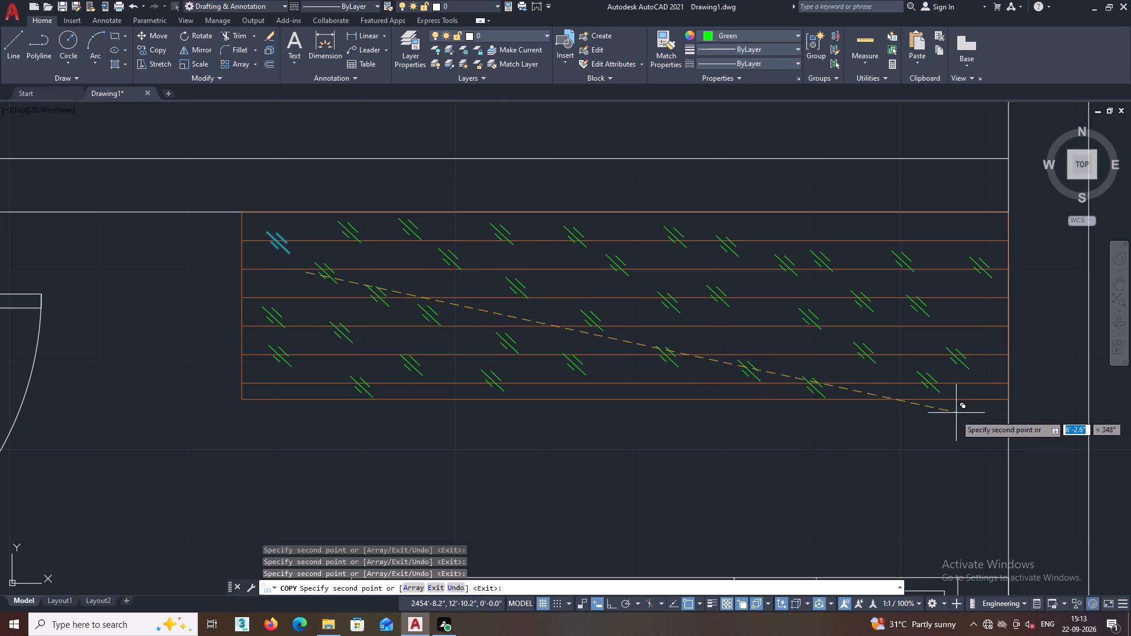
pyautogui.click(955, 418)
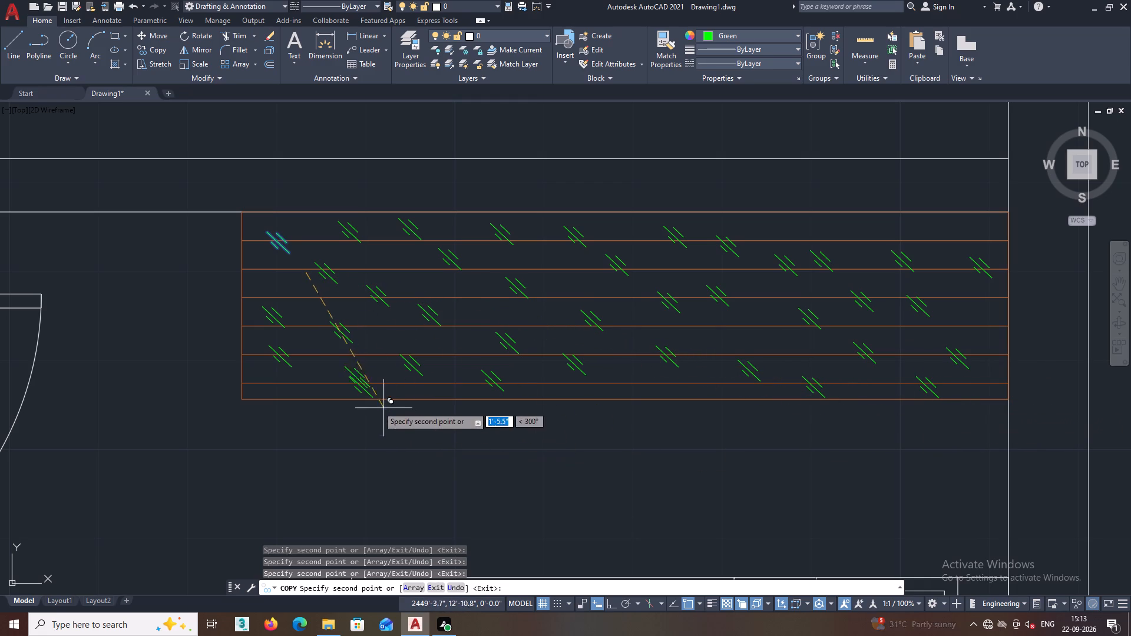
pyautogui.press('Escape')
# Copy the whole wardrobe with its inner lines and green marks, by its top-right corner, to the top-right inner corner of the bedroom above.
pyautogui.scroll(-1, 422, 387)
pyautogui.moveTo(426, 398); pyautogui.dragTo(640, 410, button='middle')
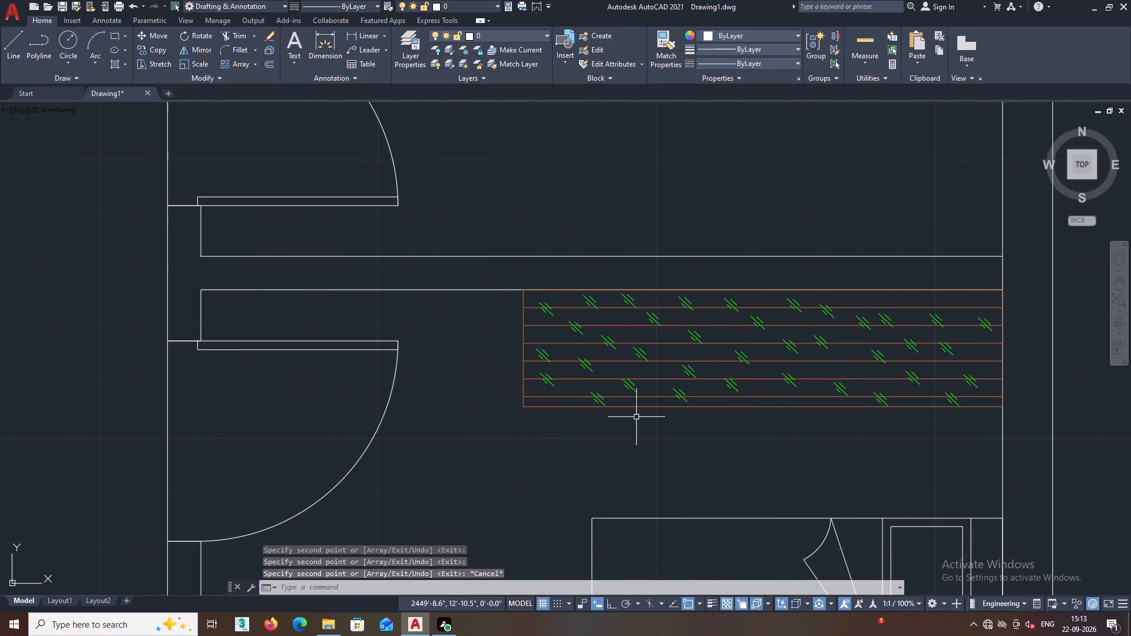
pyautogui.click(663, 437)
pyautogui.click(530, 299)
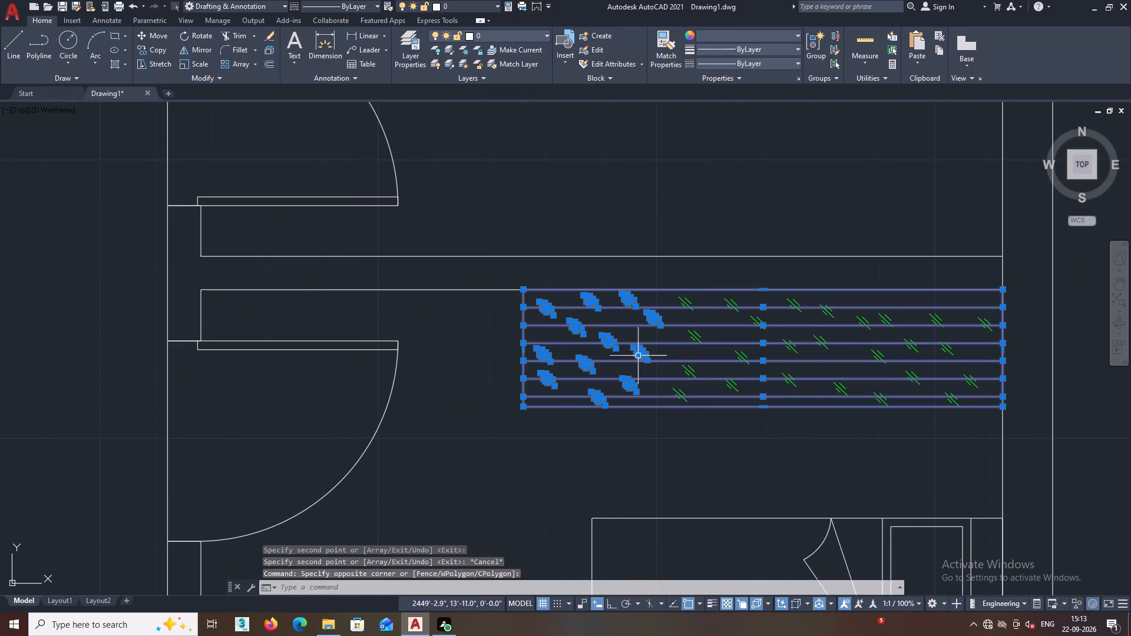
pyautogui.moveTo(740, 399); pyautogui.dragTo(631, 392, button='middle')
pyautogui.moveTo(869, 467); pyautogui.dragTo(869, 461)
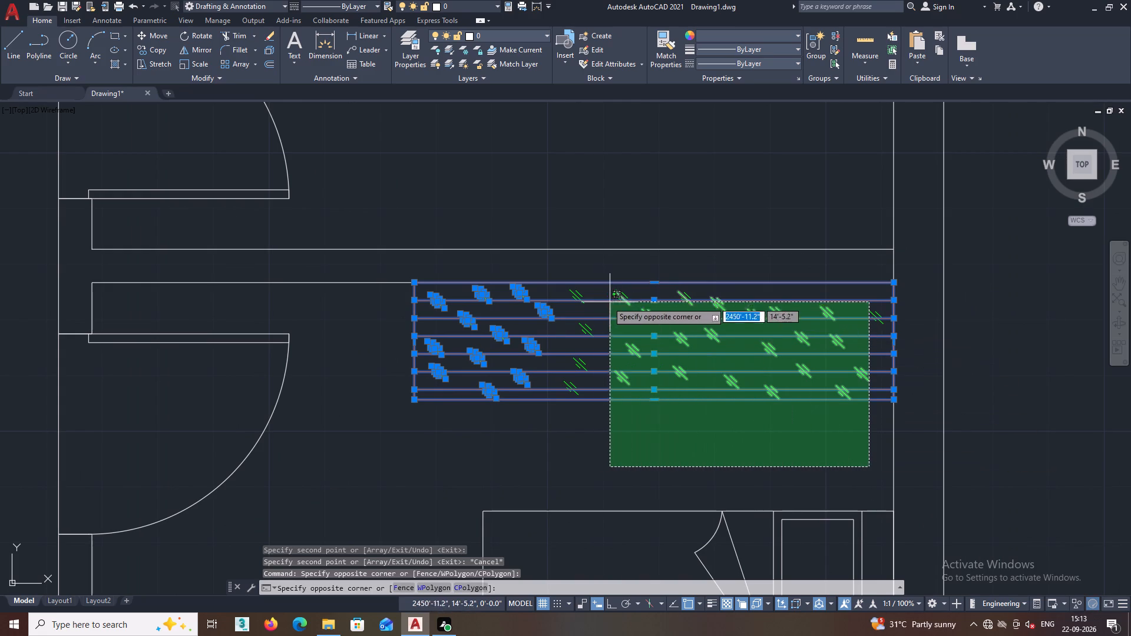
pyautogui.doubleClick(563, 295)
pyautogui.moveTo(636, 334); pyautogui.dragTo(541, 334, button='middle')
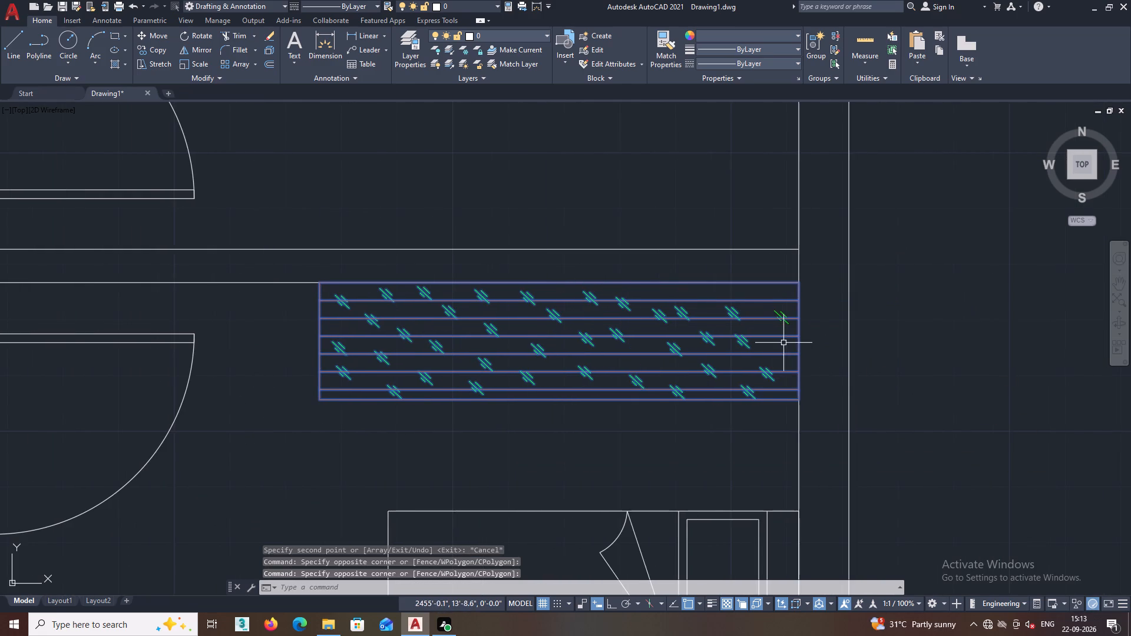
pyautogui.scroll(1, 782, 333)
pyautogui.click(789, 330)
pyautogui.click(778, 298)
pyautogui.rightClick(742, 283)
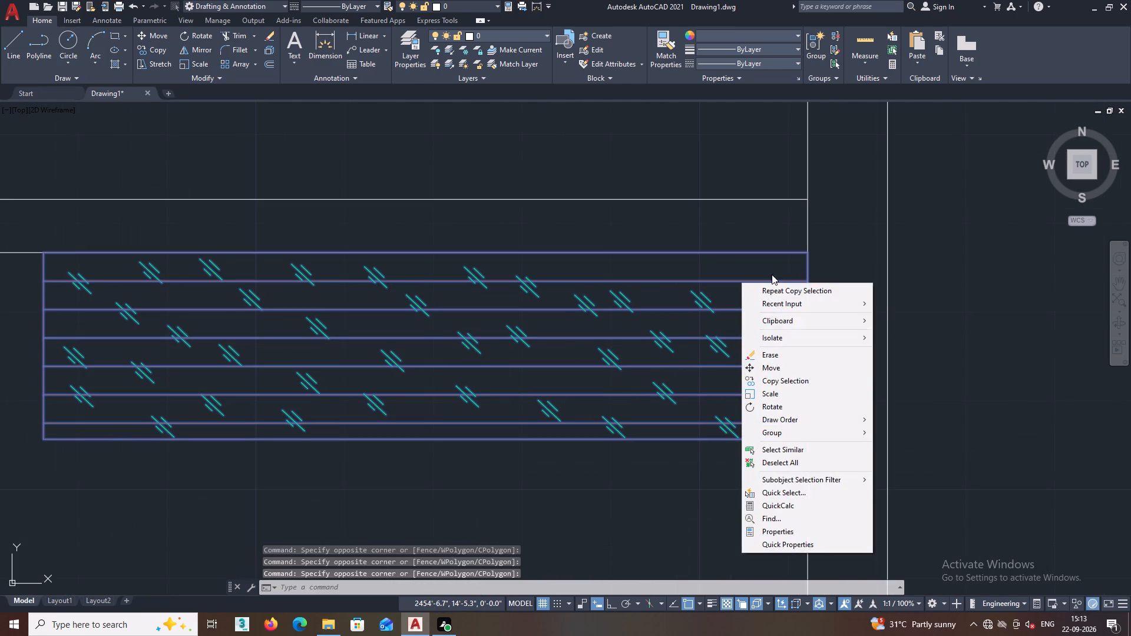
pyautogui.click(795, 380)
pyautogui.moveTo(788, 375); pyautogui.dragTo(811, 387, button='middle')
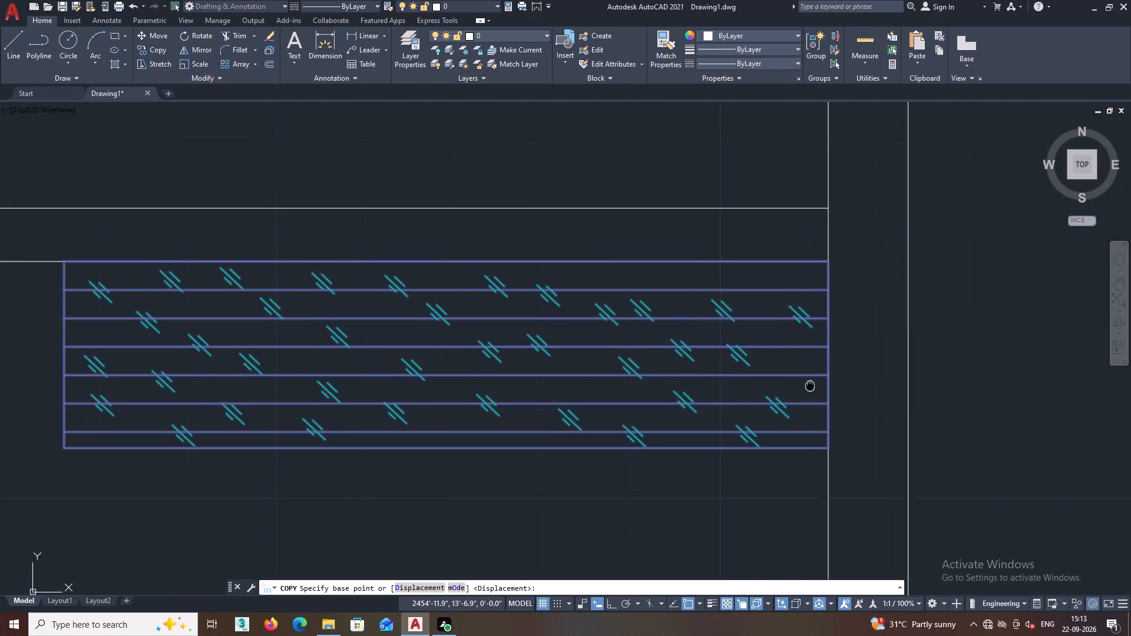
pyautogui.moveTo(811, 387); pyautogui.dragTo(813, 395, button='middle')
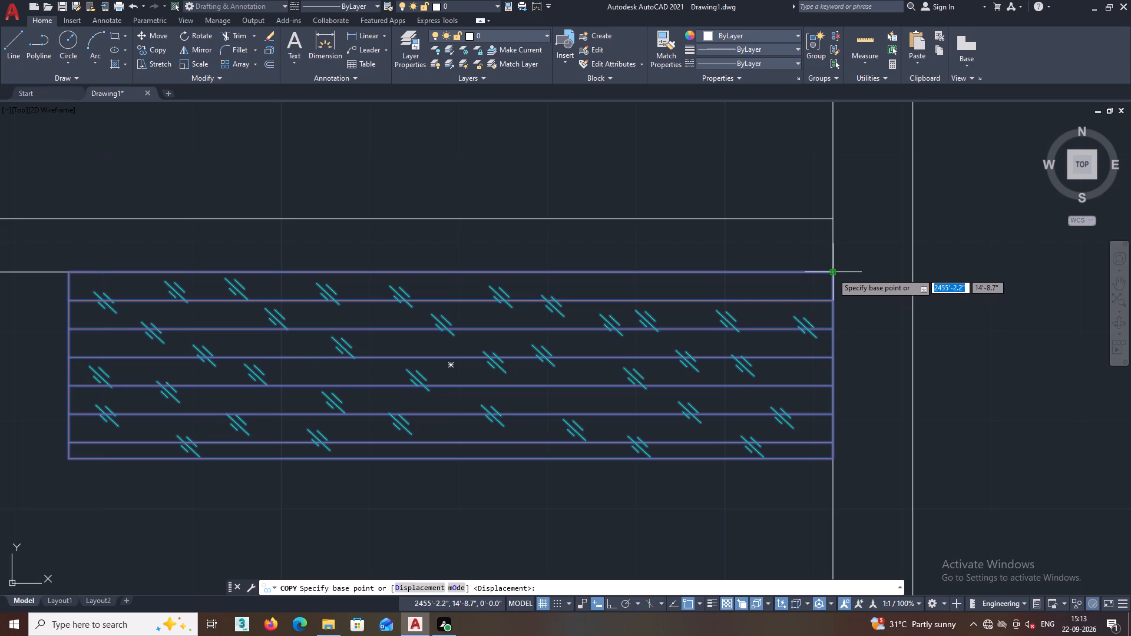
pyautogui.click(832, 273)
pyautogui.scroll(-2, 823, 200)
pyautogui.moveTo(823, 200); pyautogui.dragTo(804, 493, button='middle')
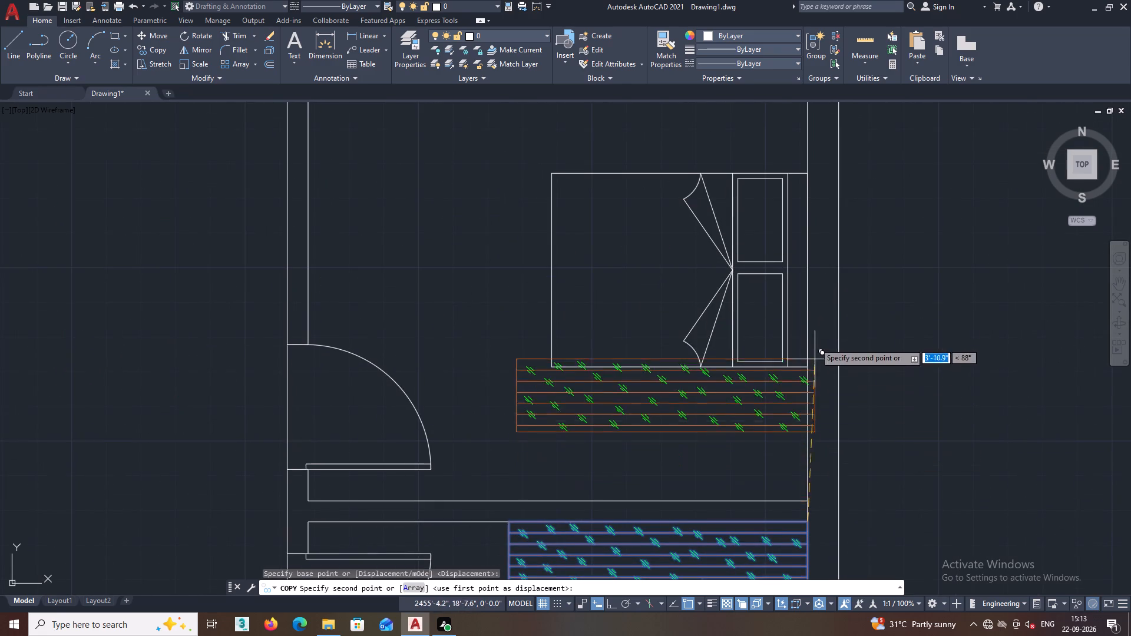
pyautogui.moveTo(814, 311); pyautogui.dragTo(804, 551, button='middle')
pyautogui.scroll(-1, 806, 413)
pyautogui.scroll(-1, 805, 355)
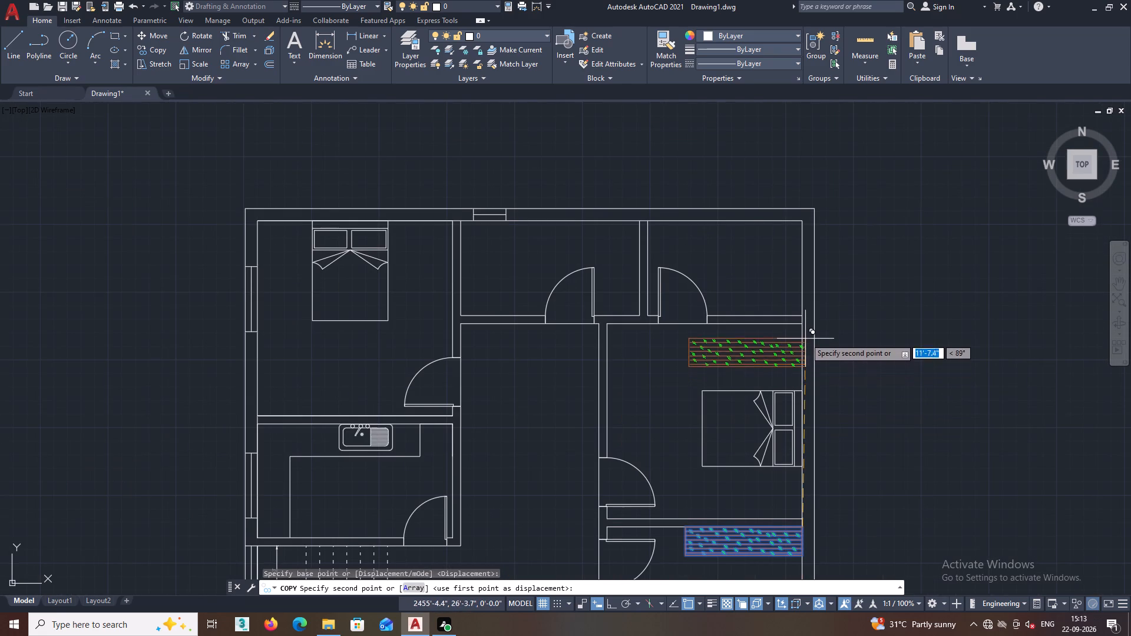
pyautogui.moveTo(805, 337); pyautogui.dragTo(808, 321, button='middle')
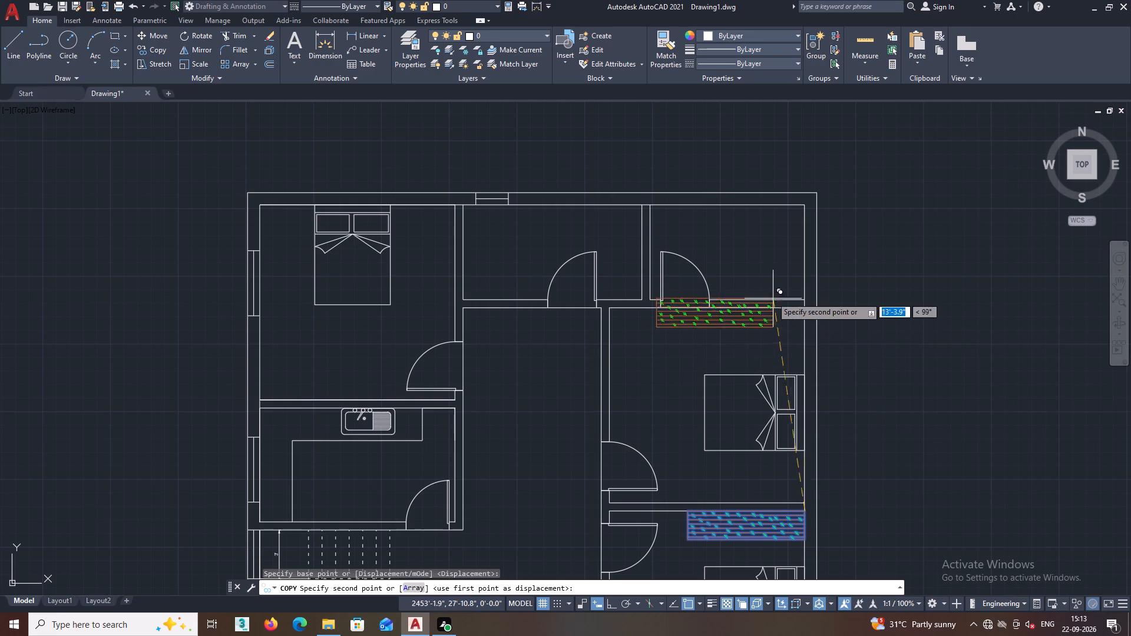
pyautogui.scroll(5, 792, 294)
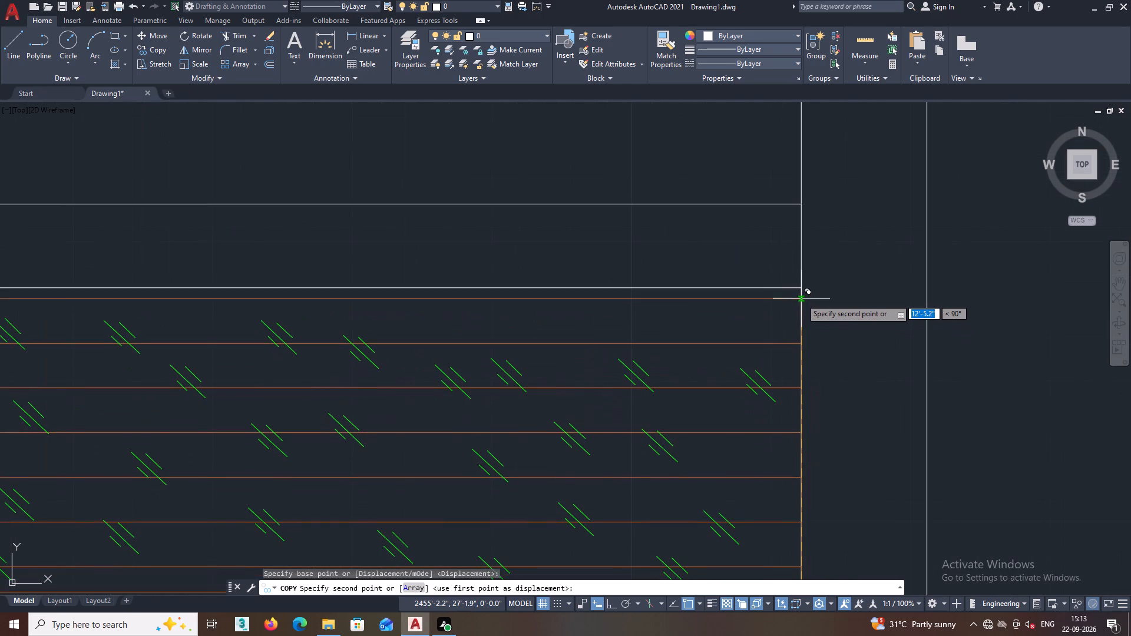
pyautogui.click(800, 287)
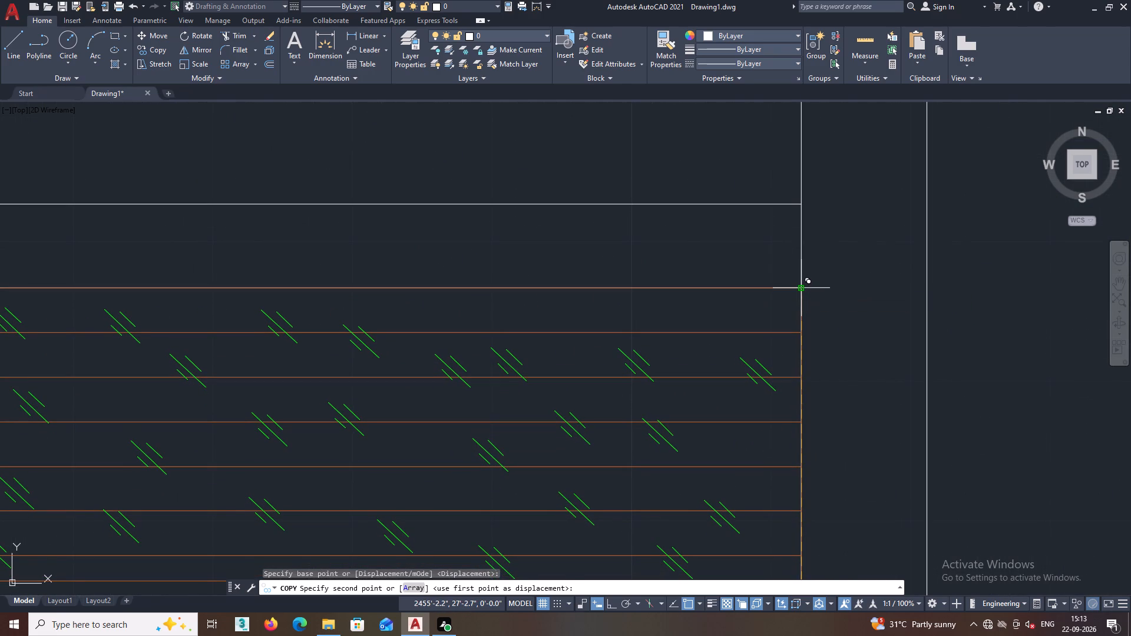
pyautogui.press('Escape')
pyautogui.scroll(-4, 769, 339)
pyautogui.moveTo(704, 373); pyautogui.dragTo(767, 361, button='middle')
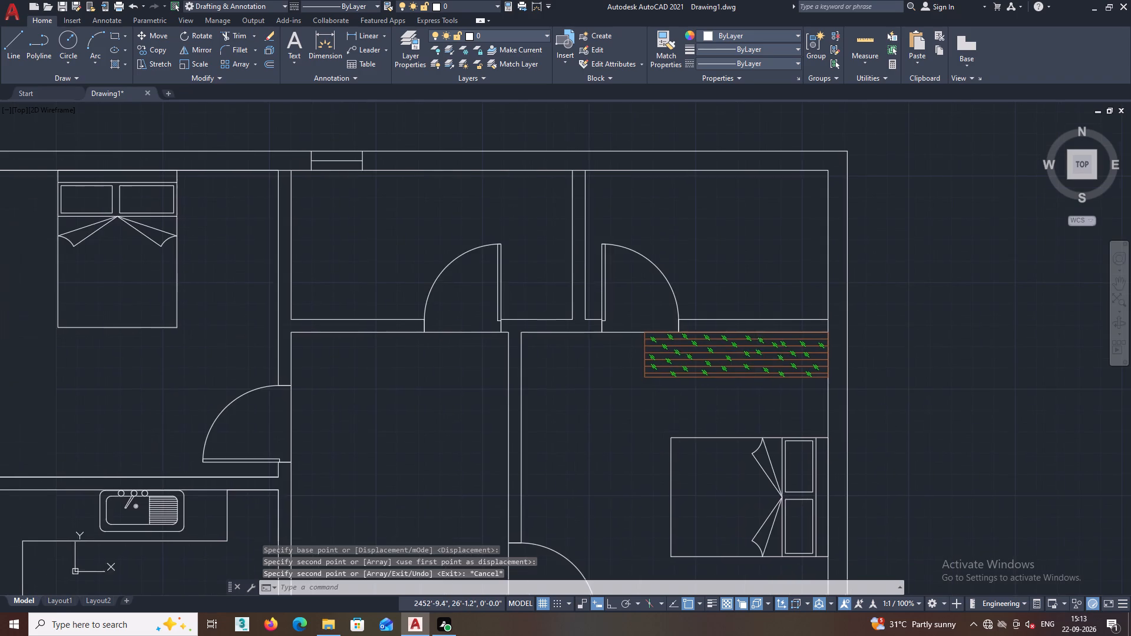
# Trim away the top two segments of the copied wardrobe's left end line in the upper bedroom.
pyautogui.scroll(4, 636, 333)
pyautogui.moveTo(652, 344); pyautogui.dragTo(677, 299, button='middle')
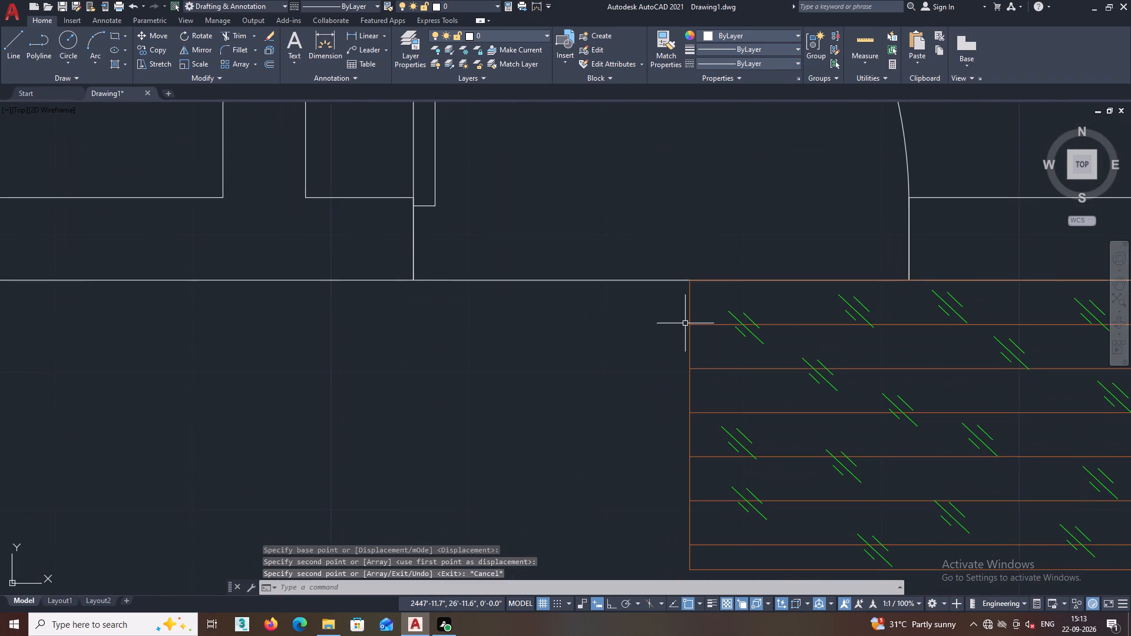
pyautogui.scroll(1, 689, 314)
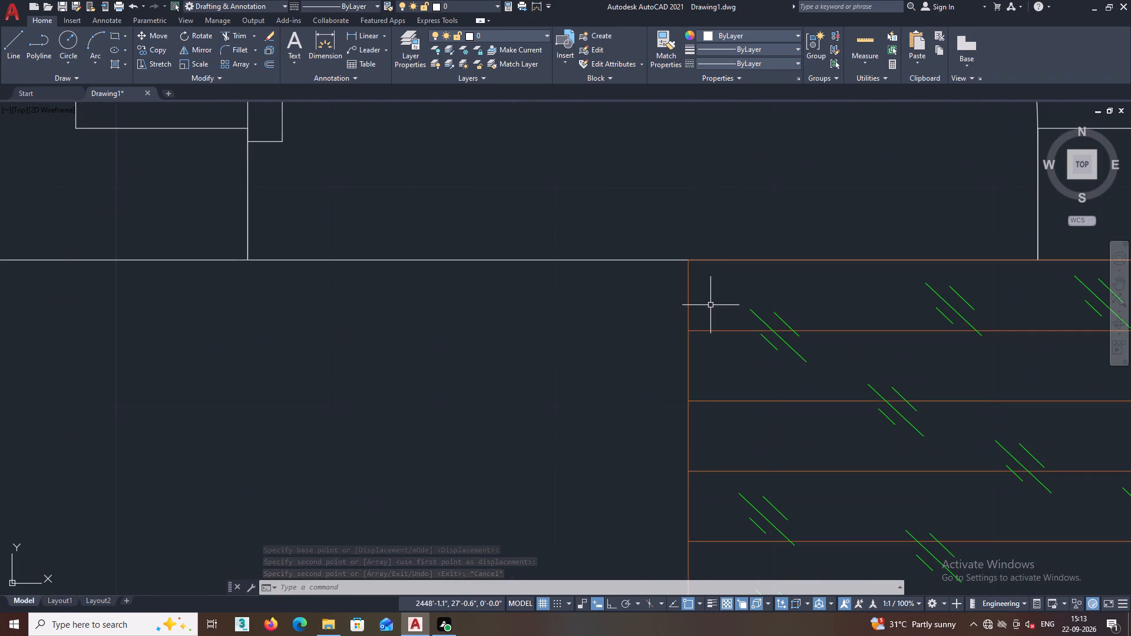
pyautogui.write('TR')
pyautogui.press('Return')
pyautogui.click(710, 294)
pyautogui.click(680, 314)
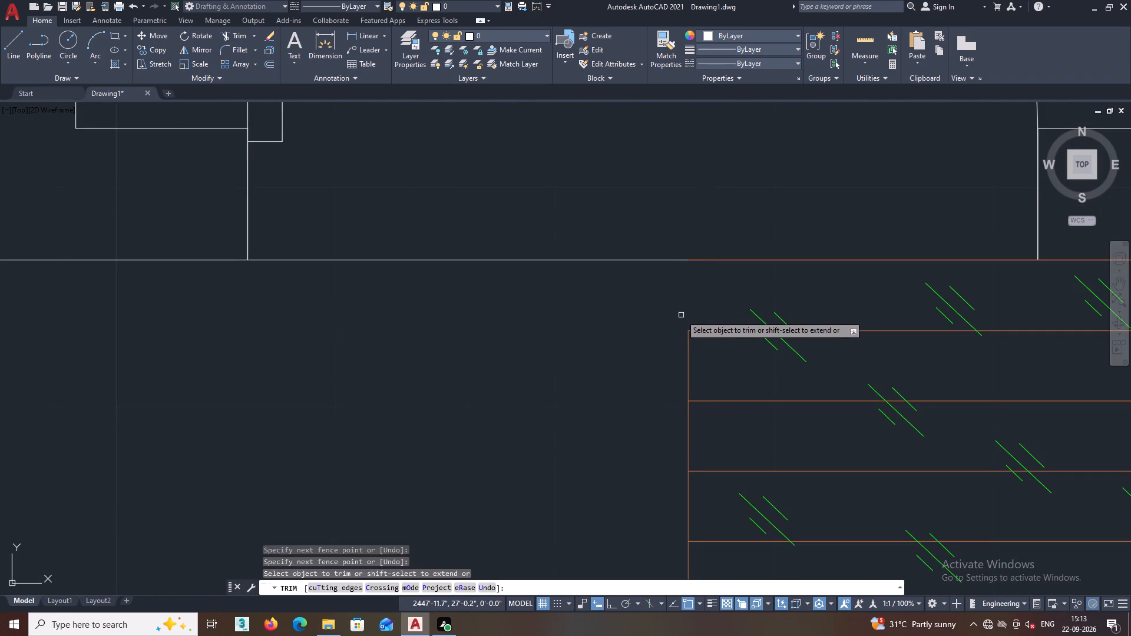
pyautogui.click(707, 349)
pyautogui.click(676, 370)
pyautogui.moveTo(676, 370); pyautogui.dragTo(703, 296, button='middle')
pyautogui.press('space')
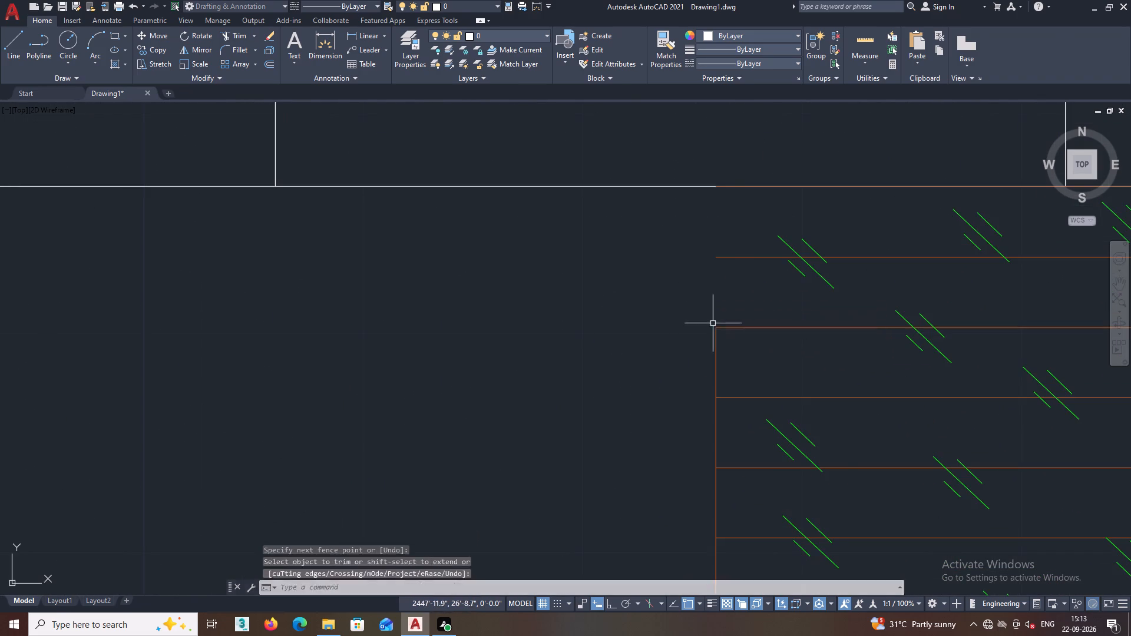
pyautogui.click(716, 353)
pyautogui.press('Escape')
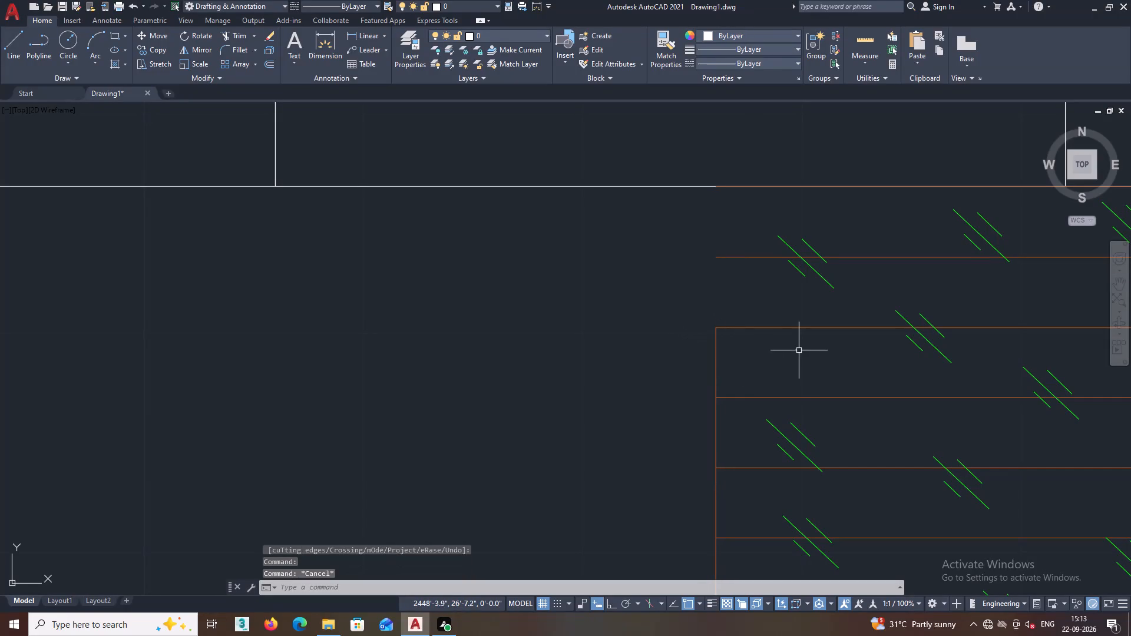
# Trim away the remaining segments of the wardrobe's left end line down to its bottom edge.
pyautogui.write('TR')
pyautogui.press('Return')
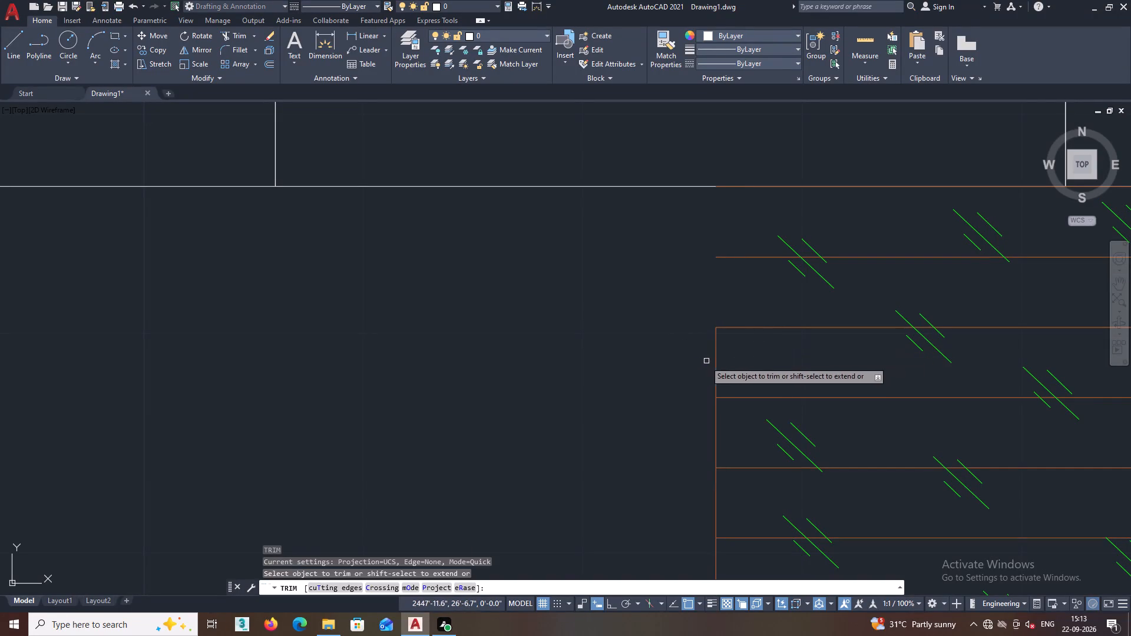
pyautogui.click(731, 357)
pyautogui.moveTo(707, 370); pyautogui.dragTo(704, 356)
pyautogui.moveTo(705, 367); pyautogui.dragTo(712, 356, button='middle')
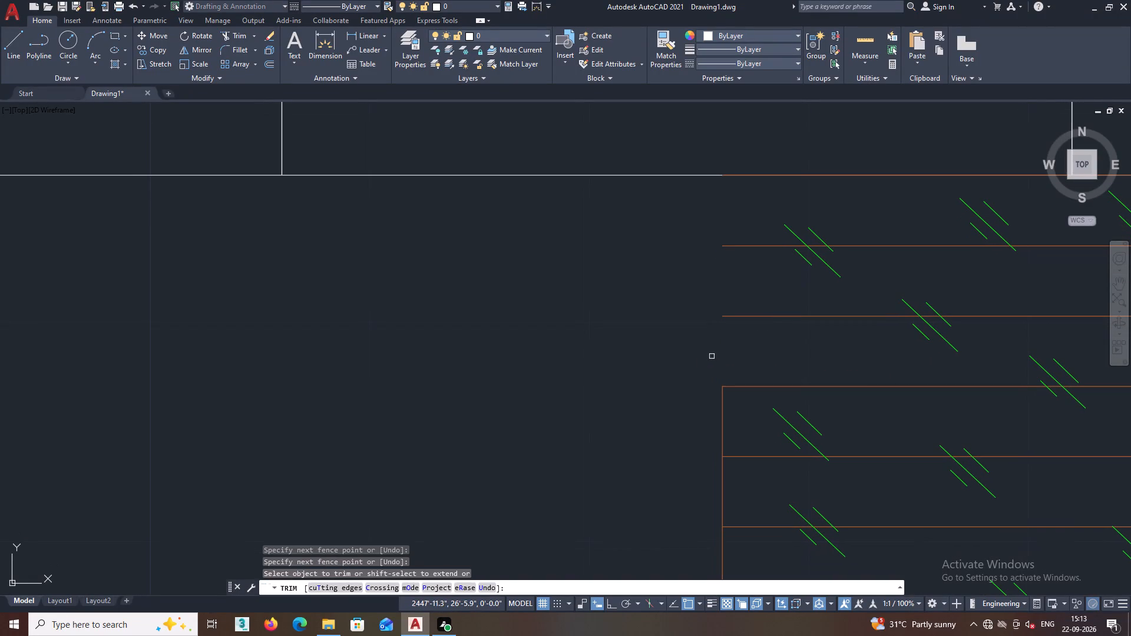
pyautogui.doubleClick(732, 404)
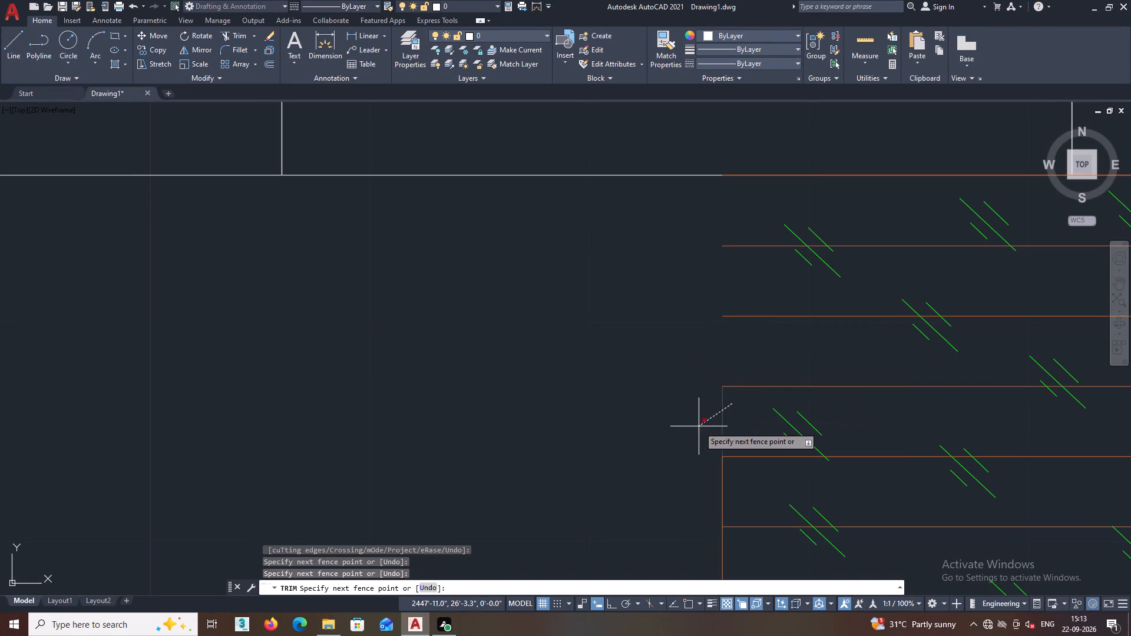
pyautogui.click(699, 427)
pyautogui.moveTo(702, 423); pyautogui.dragTo(714, 381, button='middle')
pyautogui.click(758, 438)
pyautogui.click(712, 457)
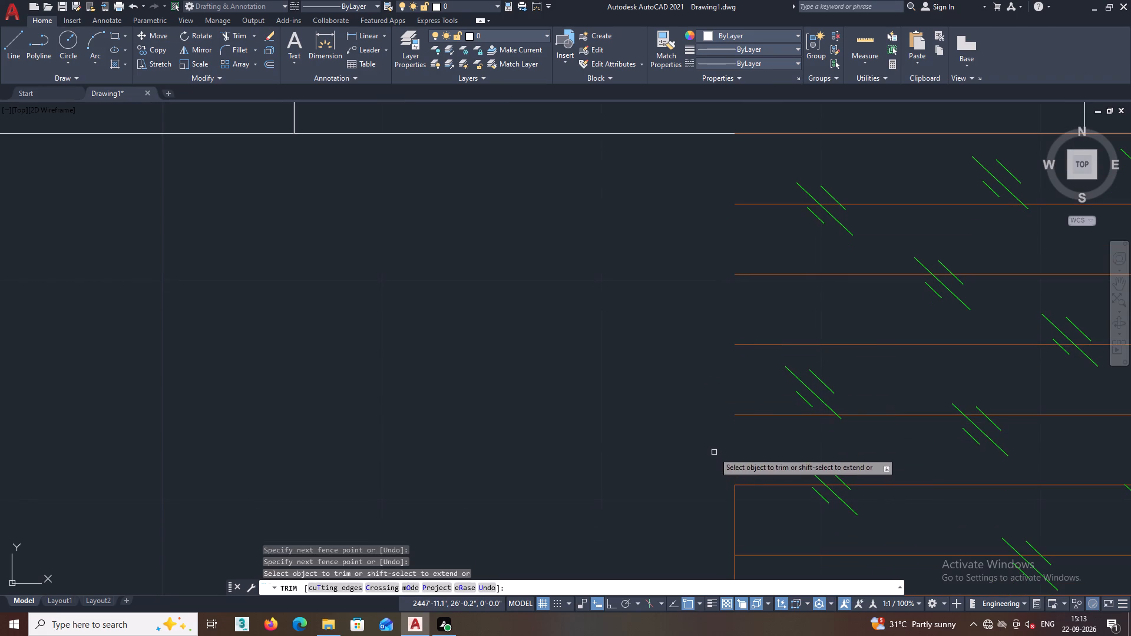
pyautogui.moveTo(722, 479); pyautogui.dragTo(722, 442, button='middle')
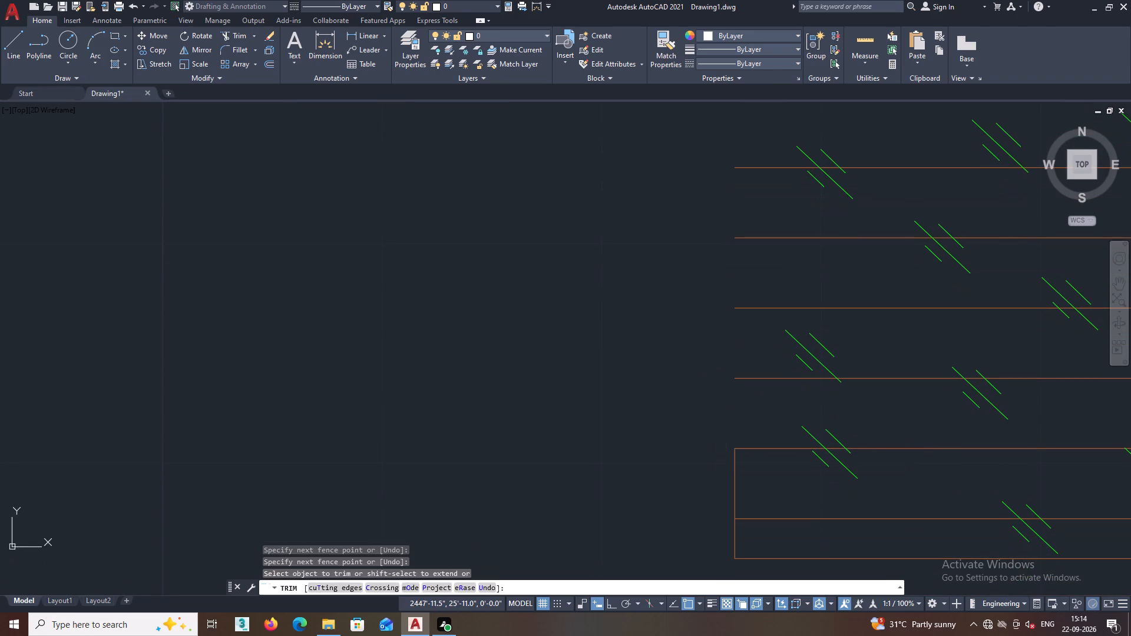
pyautogui.click(762, 471)
pyautogui.click(696, 497)
pyautogui.moveTo(702, 471); pyautogui.dragTo(700, 399, button='middle')
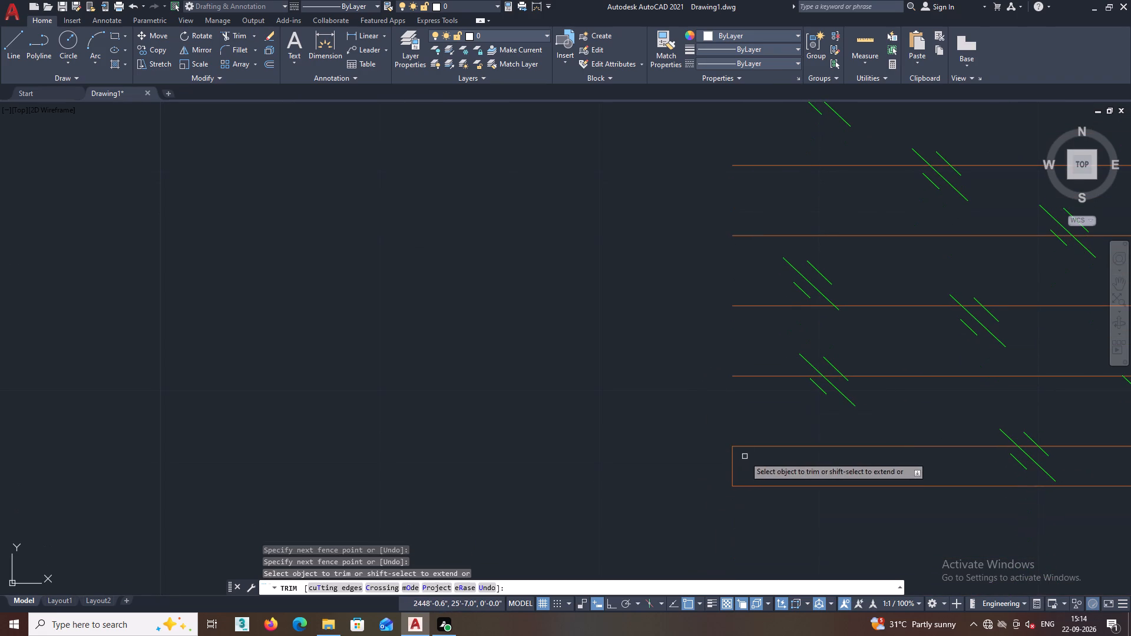
pyautogui.click(745, 456)
pyautogui.click(709, 471)
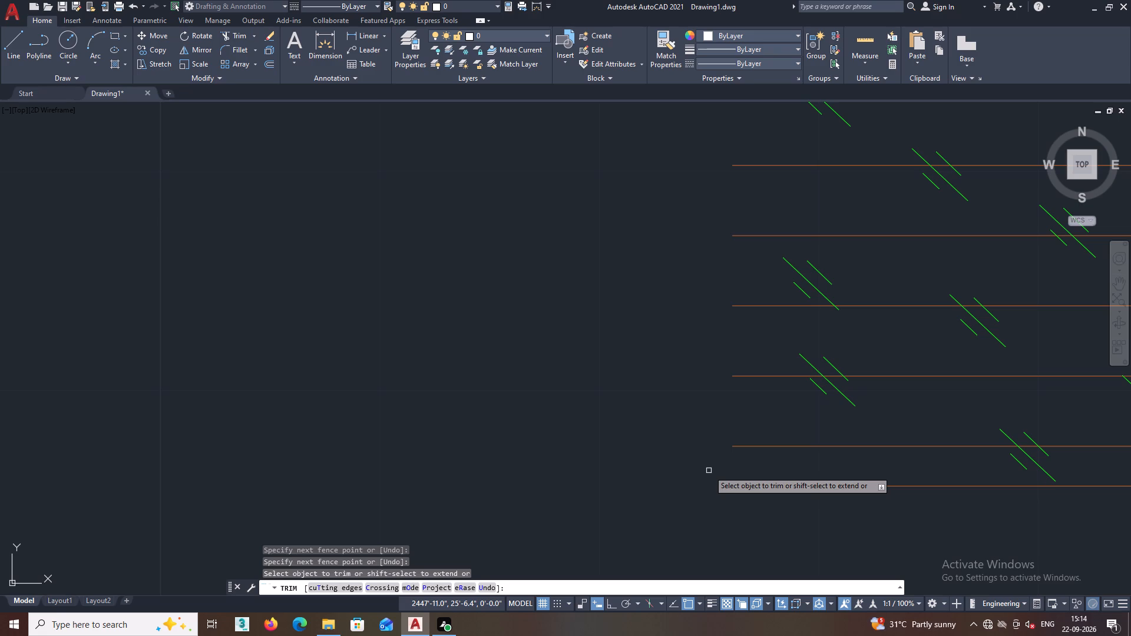
pyautogui.scroll(-2, 686, 456)
pyautogui.moveTo(661, 454); pyautogui.dragTo(598, 471, button='middle')
pyautogui.press('space')
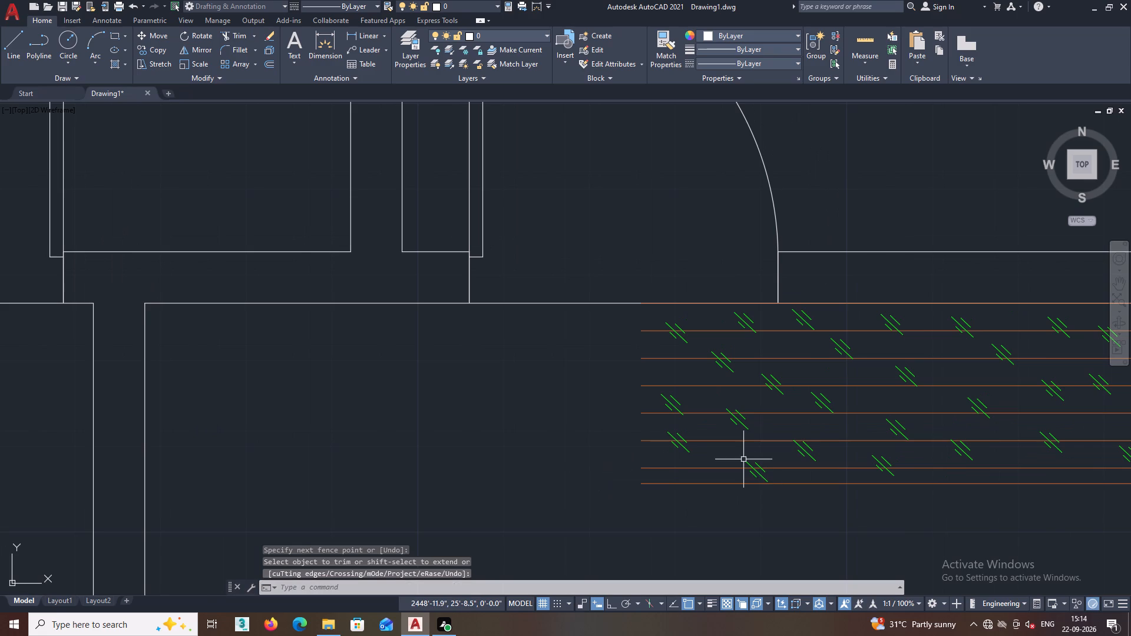
# With Ortho on, draw a 1'-9" vertical line from the wardrobe's top edge to its bottom edge, just right of the door opening.
pyautogui.moveTo(689, 403); pyautogui.dragTo(518, 426, button='middle')
pyautogui.middleClick(532, 426)
pyautogui.scroll(-2, 532, 426)
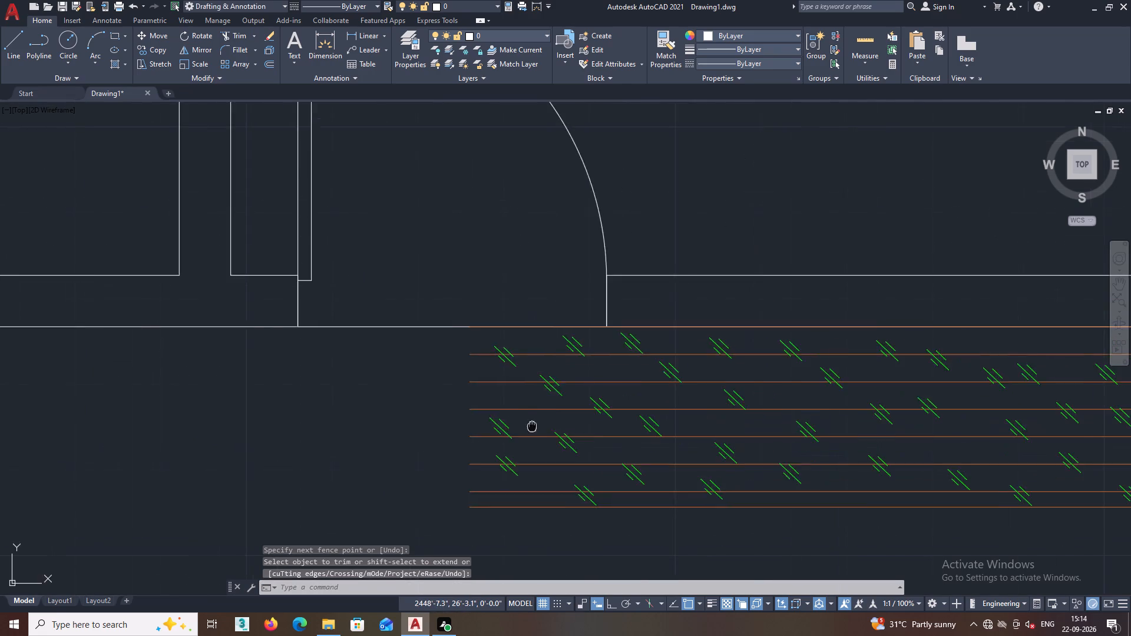
pyautogui.scroll(-1, 532, 426)
pyautogui.moveTo(568, 405); pyautogui.dragTo(533, 404, button='middle')
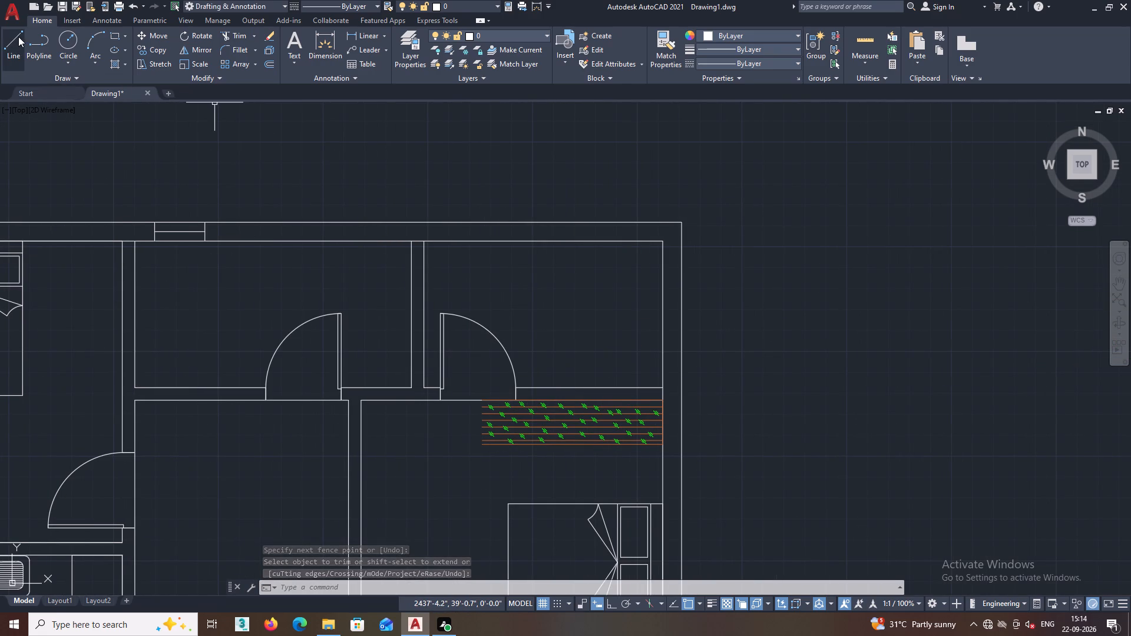
pyautogui.click(18, 37)
pyautogui.moveTo(525, 440); pyautogui.dragTo(545, 413, button='middle')
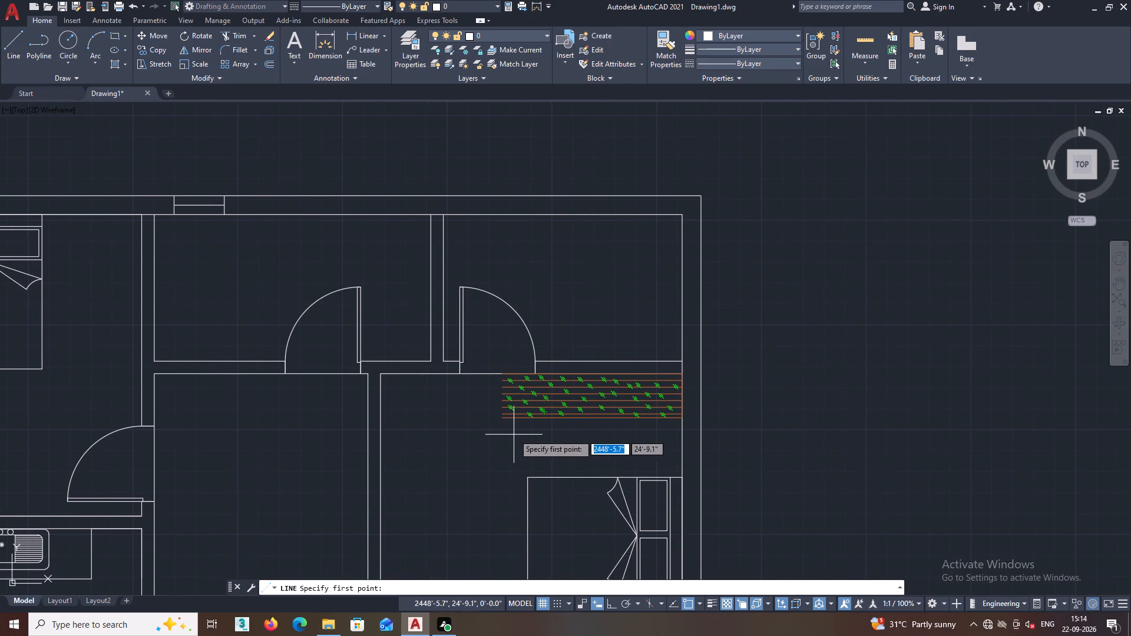
pyautogui.scroll(2, 515, 415)
pyautogui.scroll(1, 597, 324)
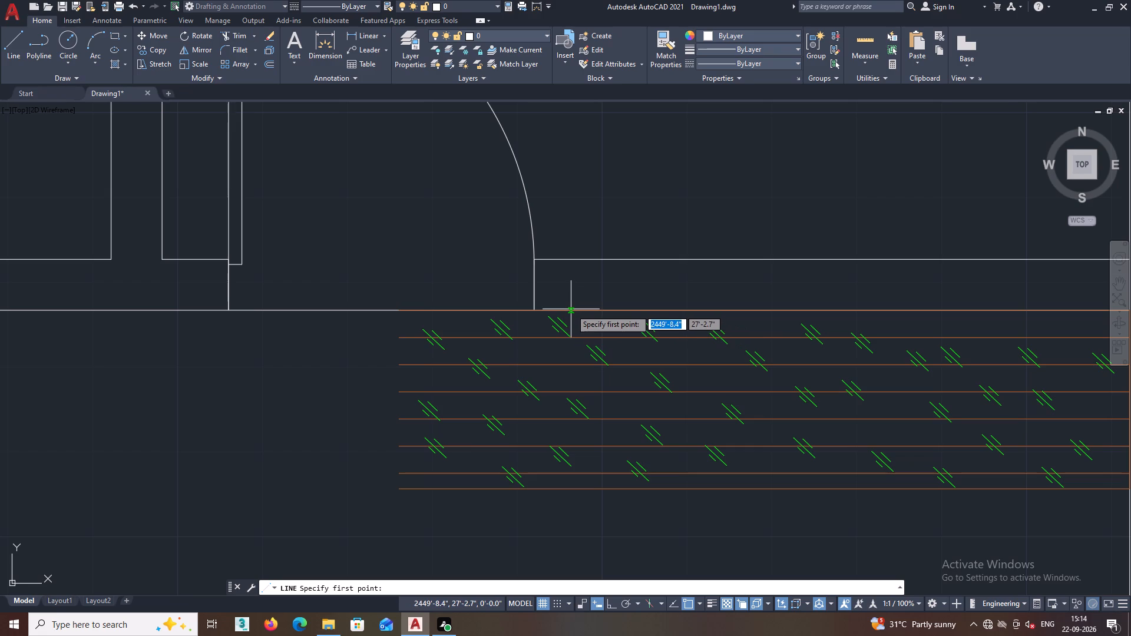
pyautogui.click(571, 310)
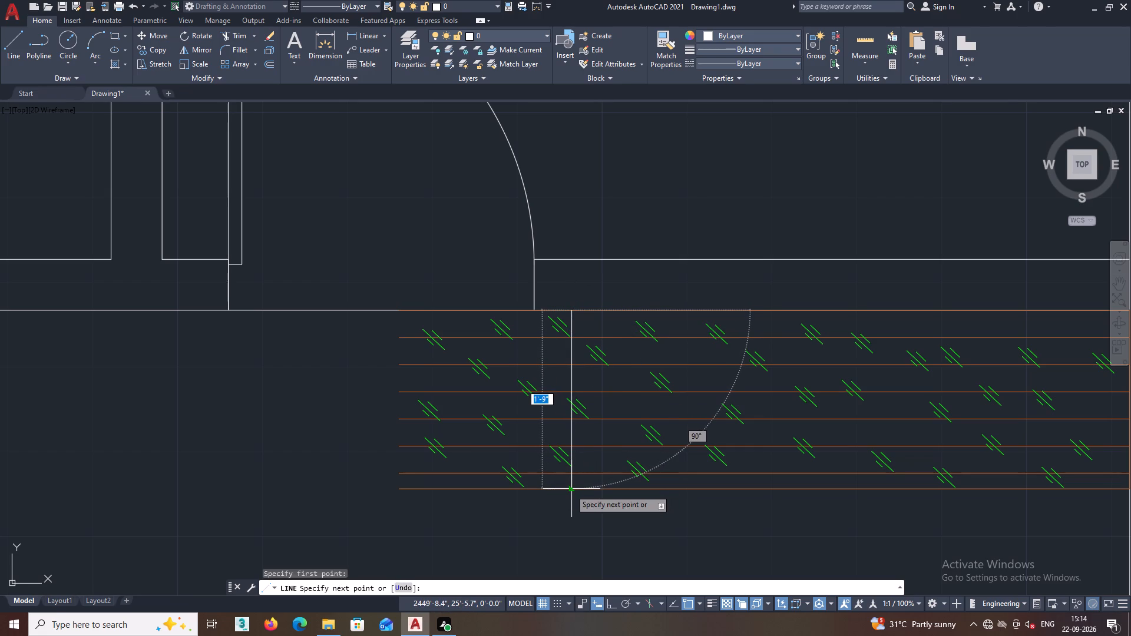
pyautogui.press('F8')
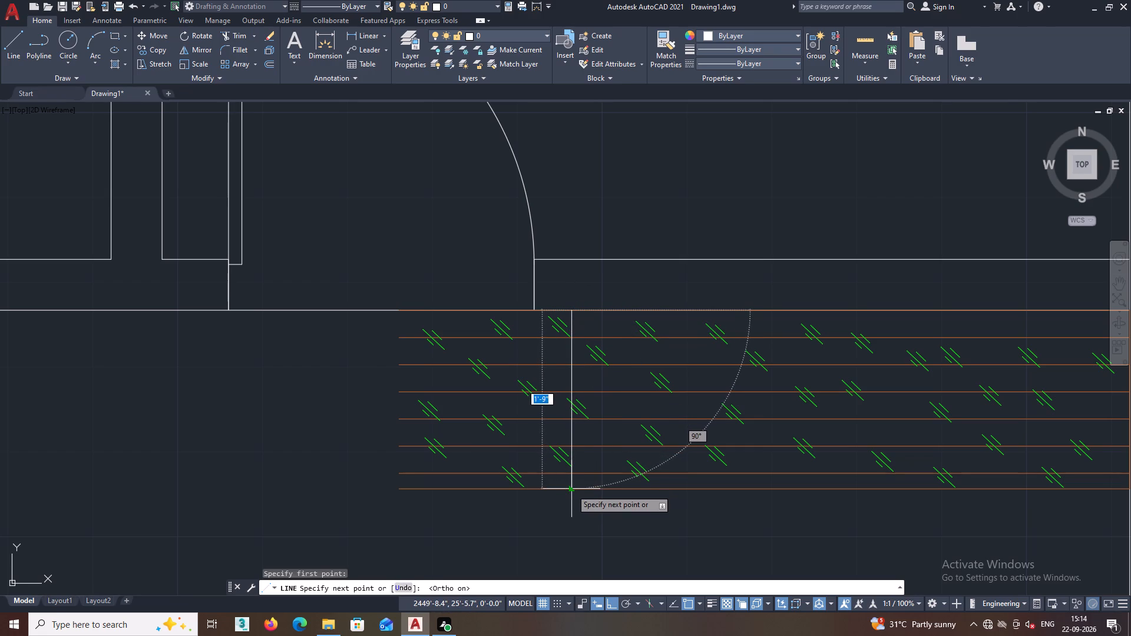
pyautogui.click(571, 489)
pyautogui.press('Escape')
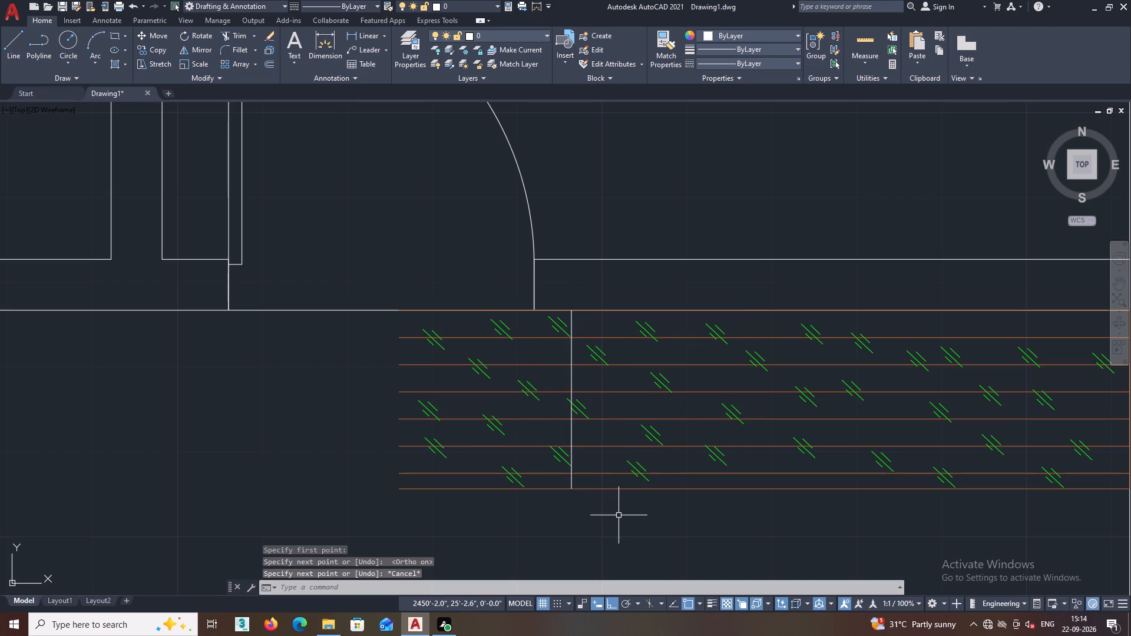
# Trim the wardrobe's orange inner lines and bottom edge on the left side of the new vertical line.
pyautogui.write('TR')
pyautogui.press('Return')
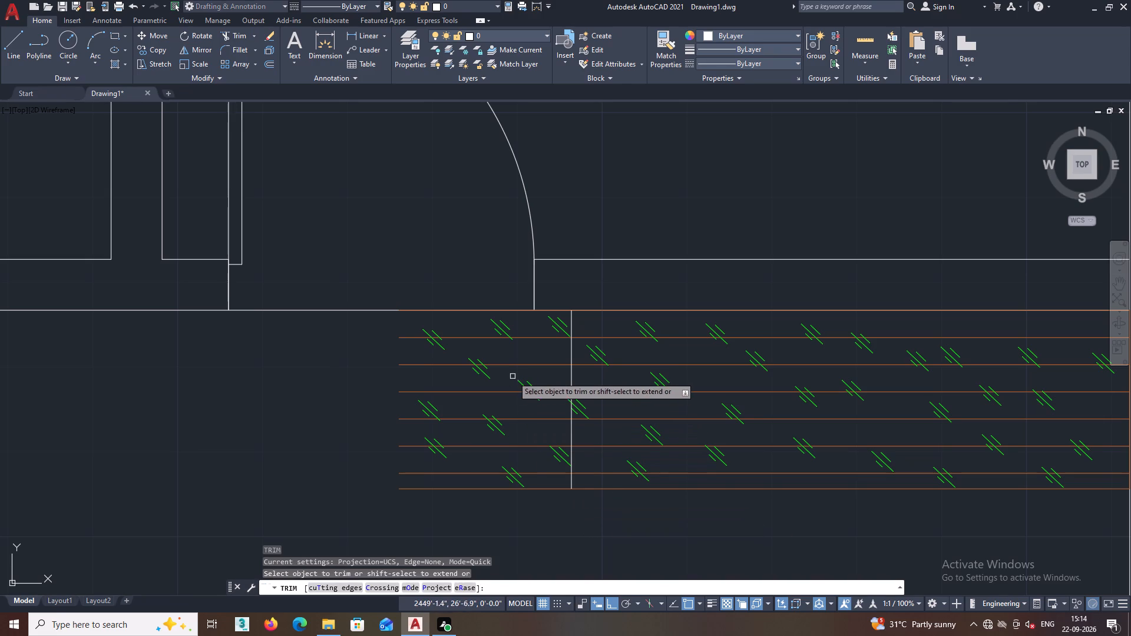
pyautogui.click(511, 357)
pyautogui.click(489, 504)
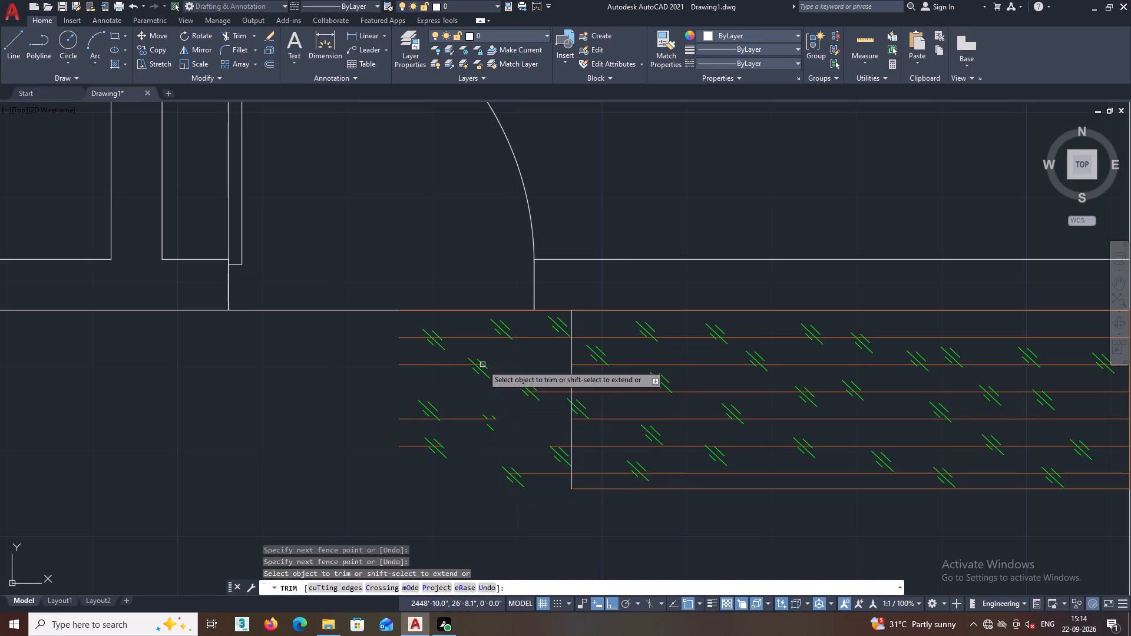
pyautogui.doubleClick(472, 332)
pyautogui.click(436, 457)
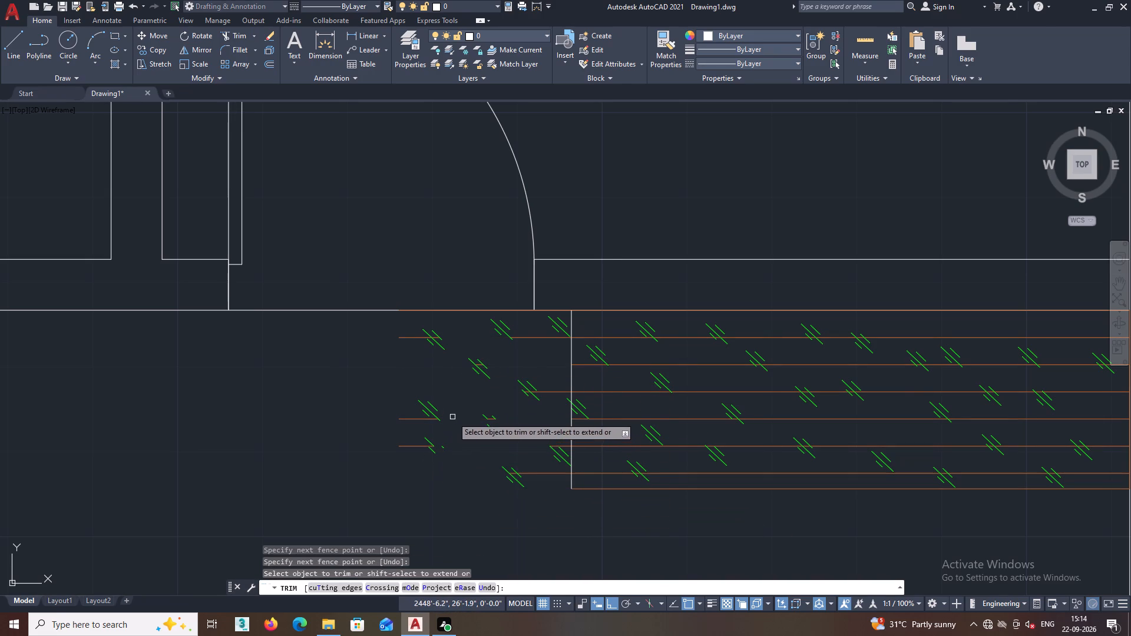
pyautogui.moveTo(454, 416); pyautogui.dragTo(438, 449, button='middle')
pyautogui.doubleClick(513, 360)
pyautogui.click(532, 448)
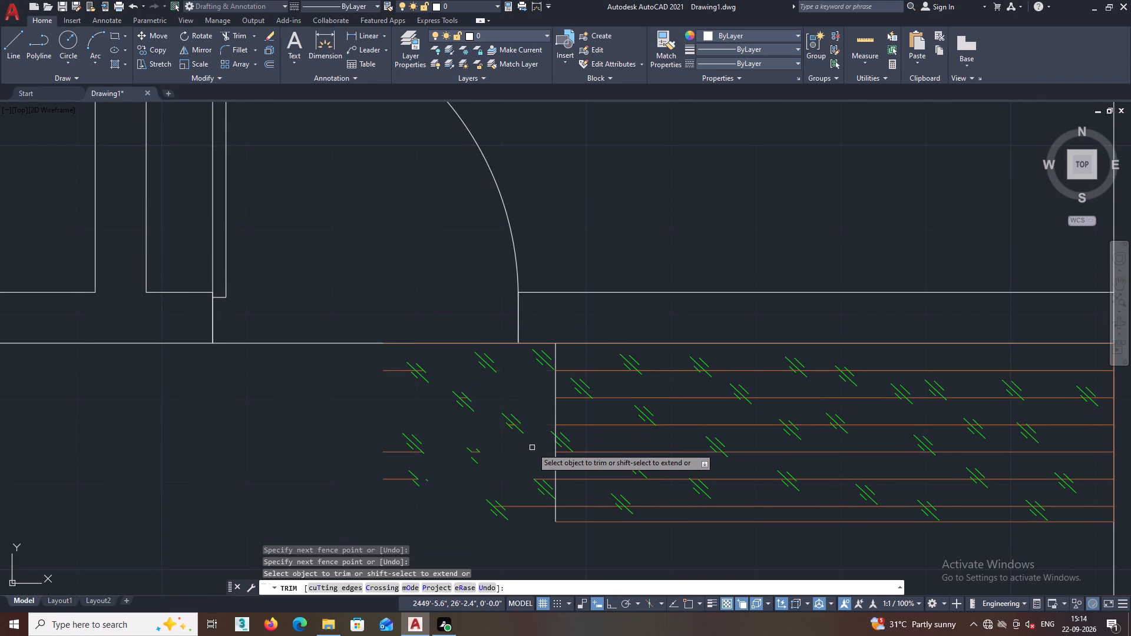
pyautogui.moveTo(531, 472); pyautogui.dragTo(525, 420, button='middle')
pyautogui.scroll(2, 533, 425)
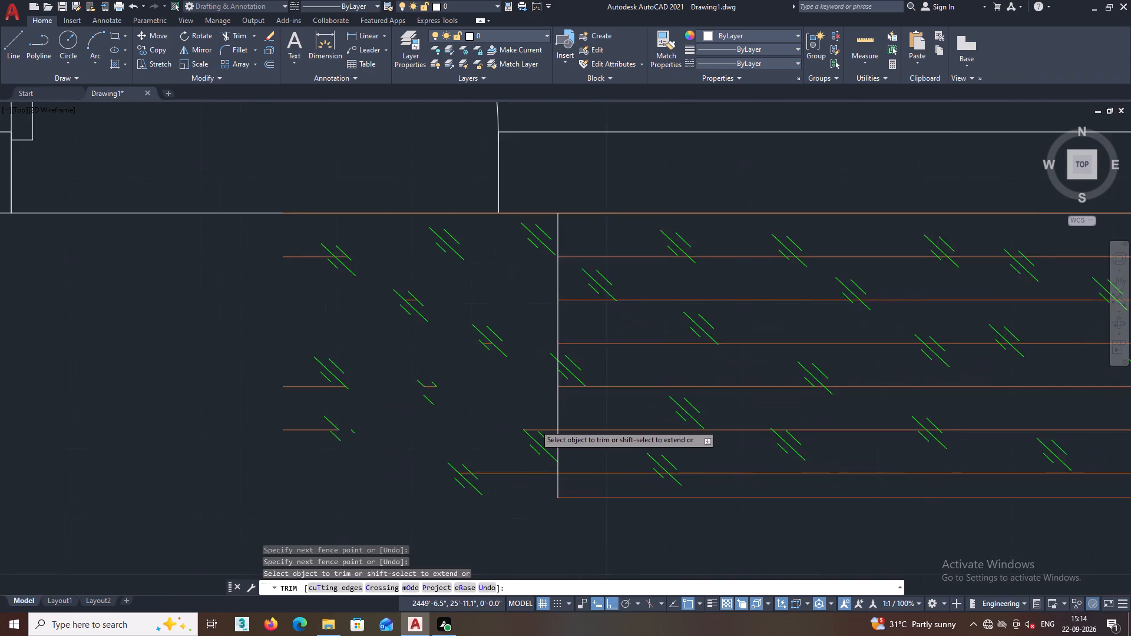
pyautogui.click(541, 408)
pyautogui.doubleClick(540, 518)
pyautogui.moveTo(536, 508); pyautogui.dragTo(564, 444, button='middle')
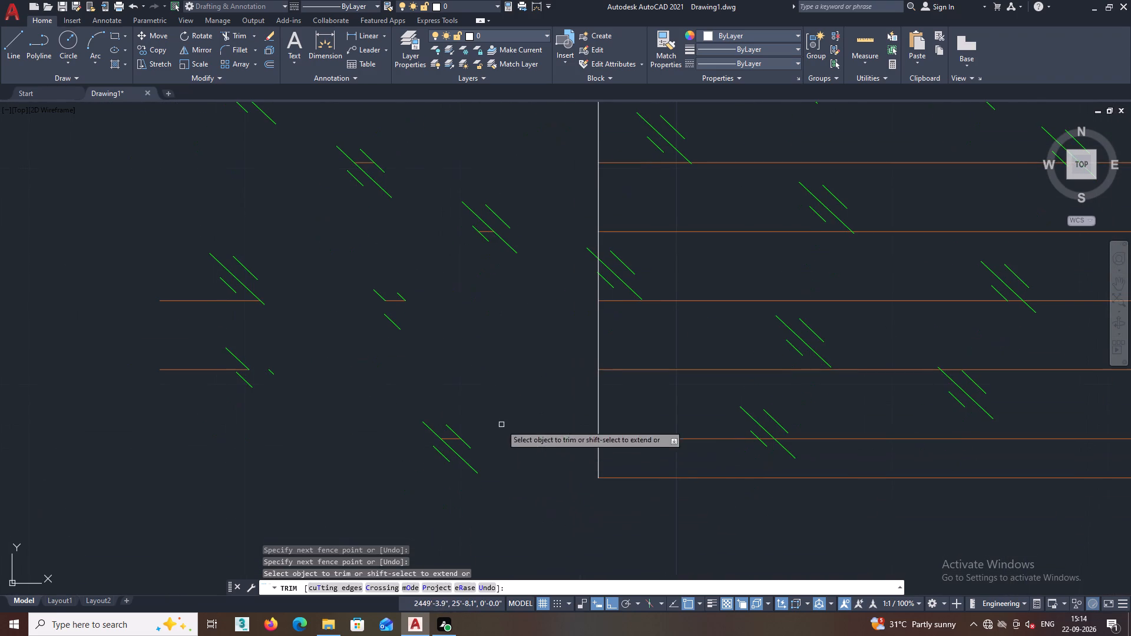
# Trim away more leftover green marks and short orange line pieces in the wardrobe's cut-off left end.
pyautogui.doubleClick(495, 389)
pyautogui.doubleClick(399, 495)
pyautogui.click(468, 432)
pyautogui.doubleClick(452, 461)
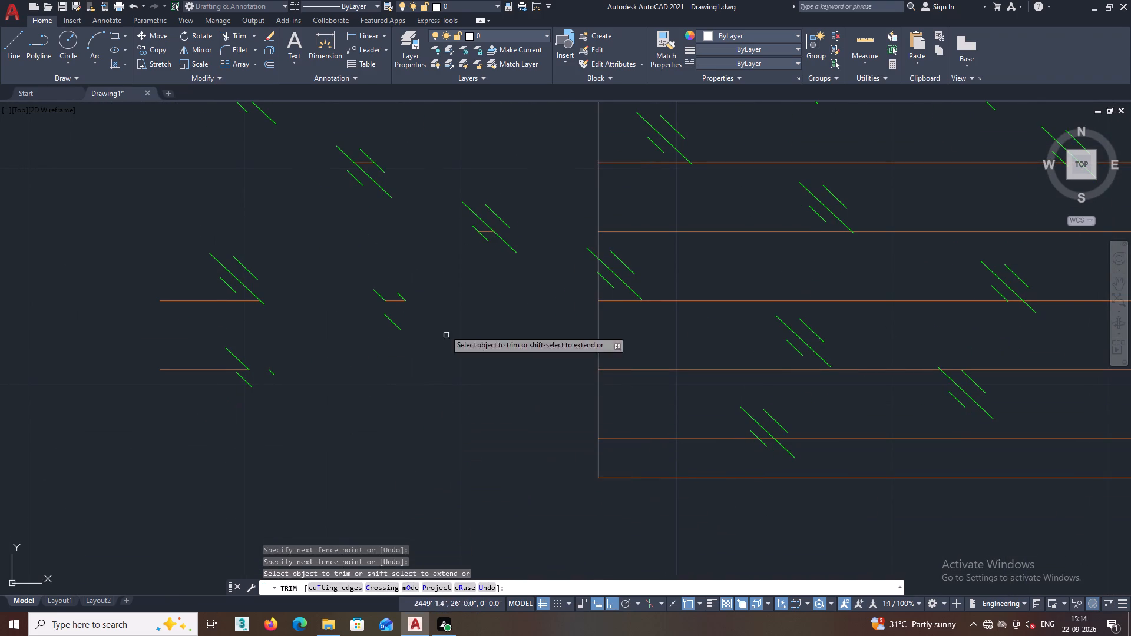
pyautogui.moveTo(442, 309); pyautogui.dragTo(436, 418, button='middle')
pyautogui.click(530, 290)
pyautogui.click(445, 385)
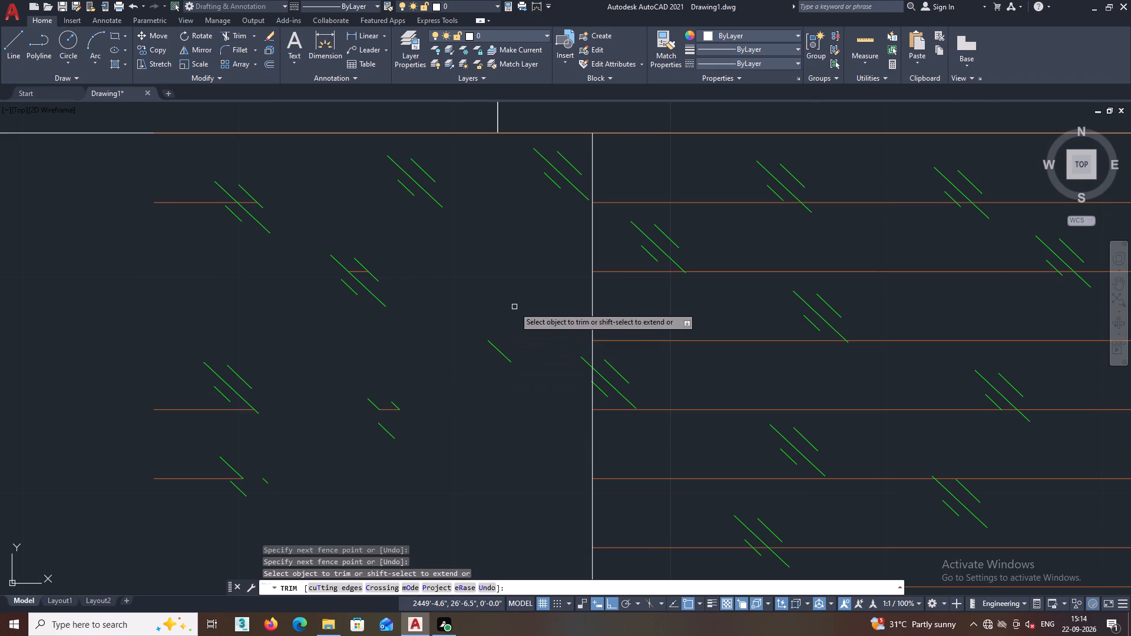
pyautogui.click(521, 303)
pyautogui.click(479, 373)
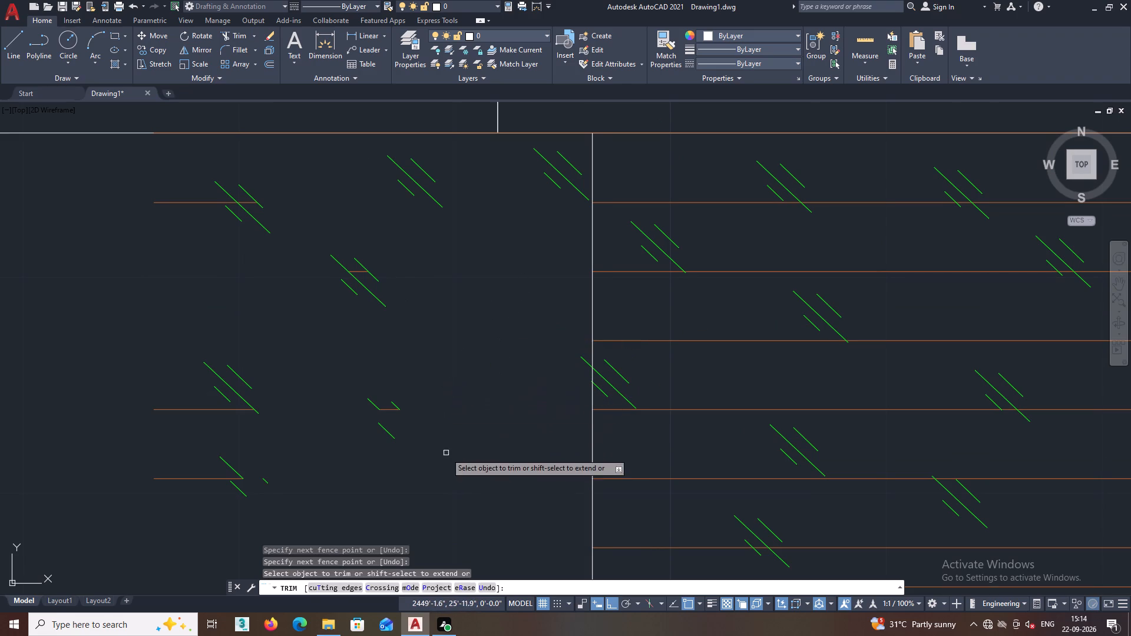
pyautogui.click(415, 379)
pyautogui.click(383, 435)
pyautogui.moveTo(407, 415); pyautogui.dragTo(471, 394, button='middle')
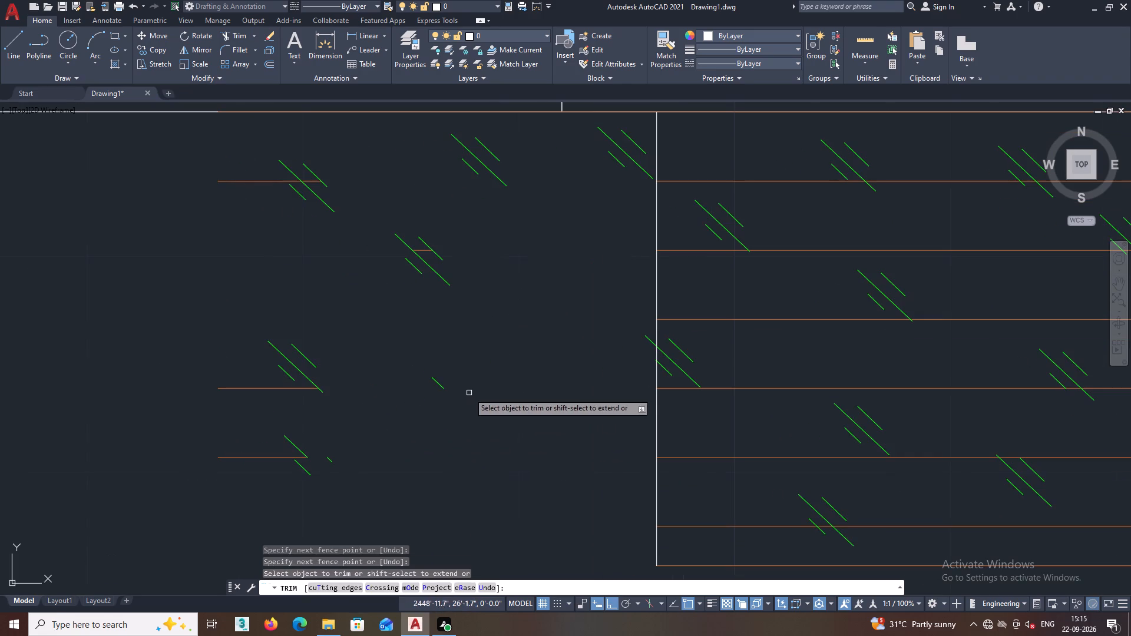
pyautogui.press('space')
# Erase the remaining orange line pieces and green marks below the wardrobe's top edge, left of the new vertical end line.
pyautogui.moveTo(450, 430); pyautogui.dragTo(553, 400, button='middle')
pyautogui.scroll(-2, 554, 428)
pyautogui.click(591, 455)
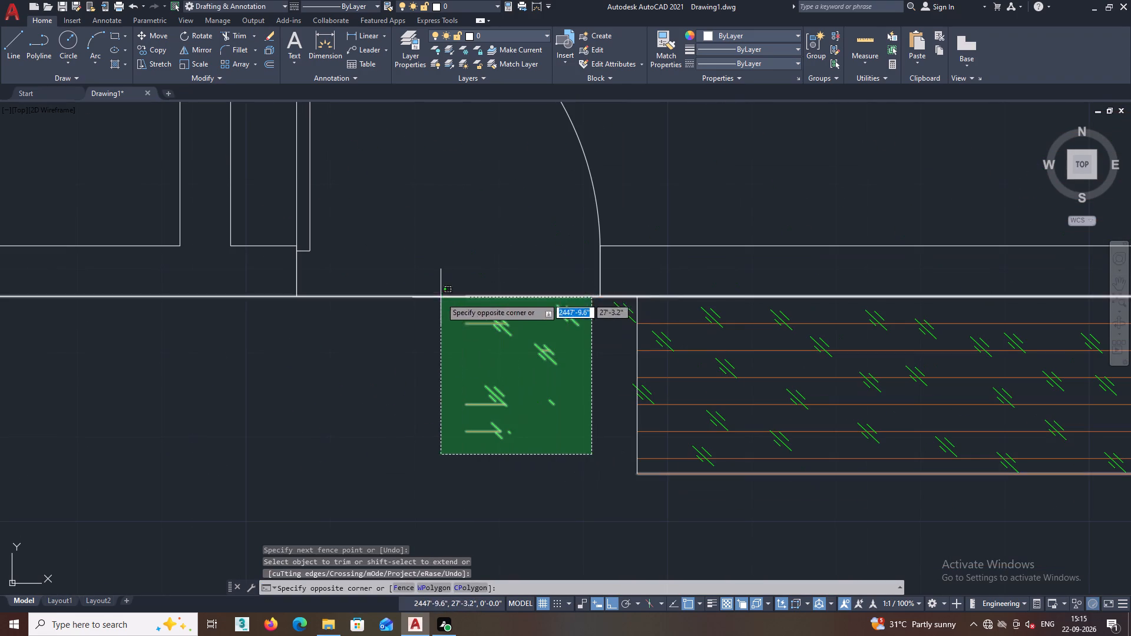
pyautogui.click(441, 319)
pyautogui.press('Delete')
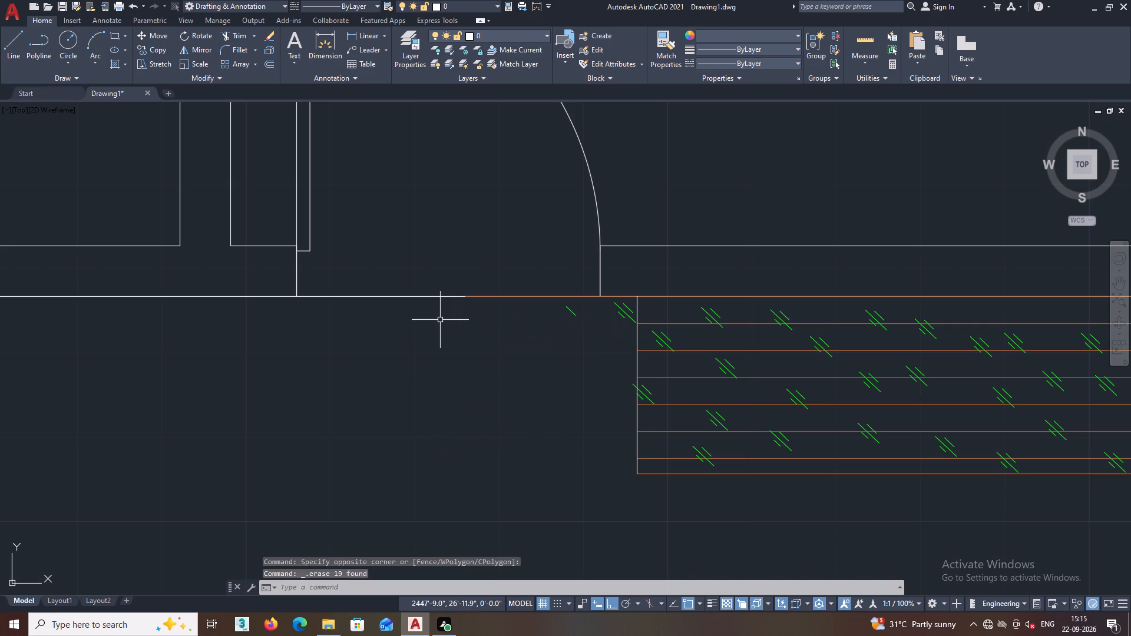
pyautogui.scroll(4, 619, 317)
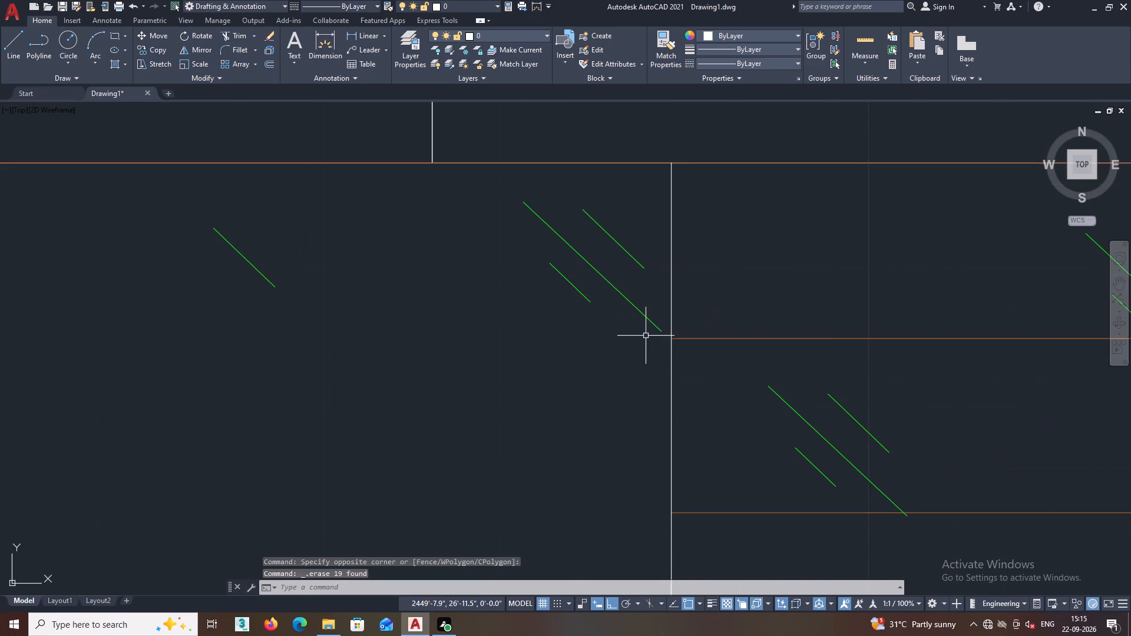
pyautogui.click(646, 336)
pyautogui.click(585, 240)
pyautogui.press('Delete')
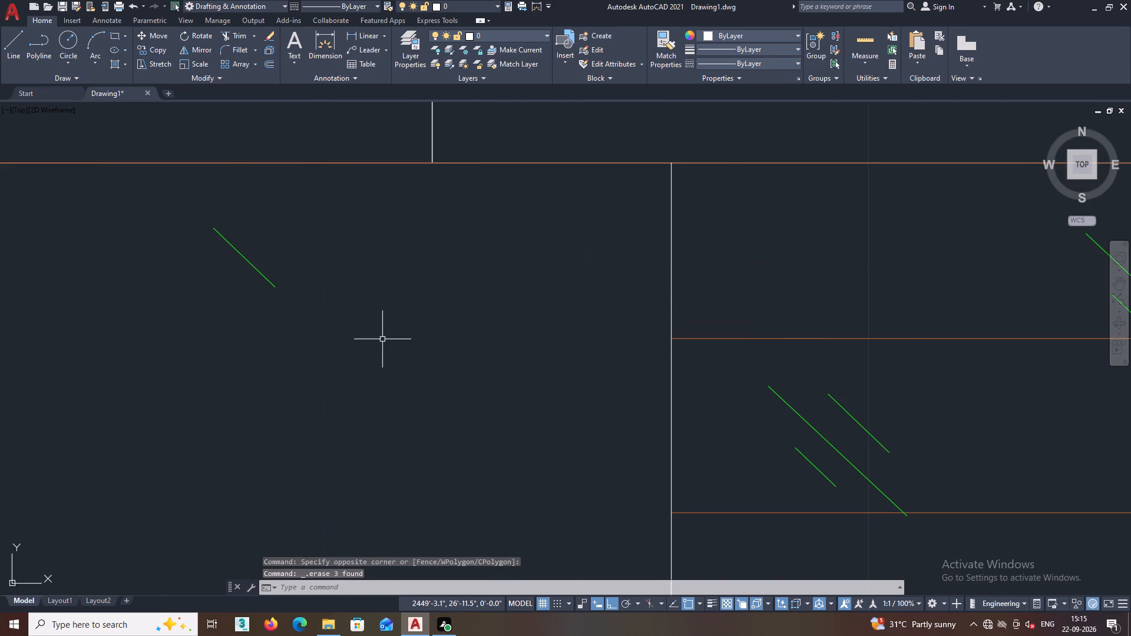
pyautogui.click(382, 339)
pyautogui.click(194, 264)
pyautogui.press('Delete')
pyautogui.scroll(-4, 283, 301)
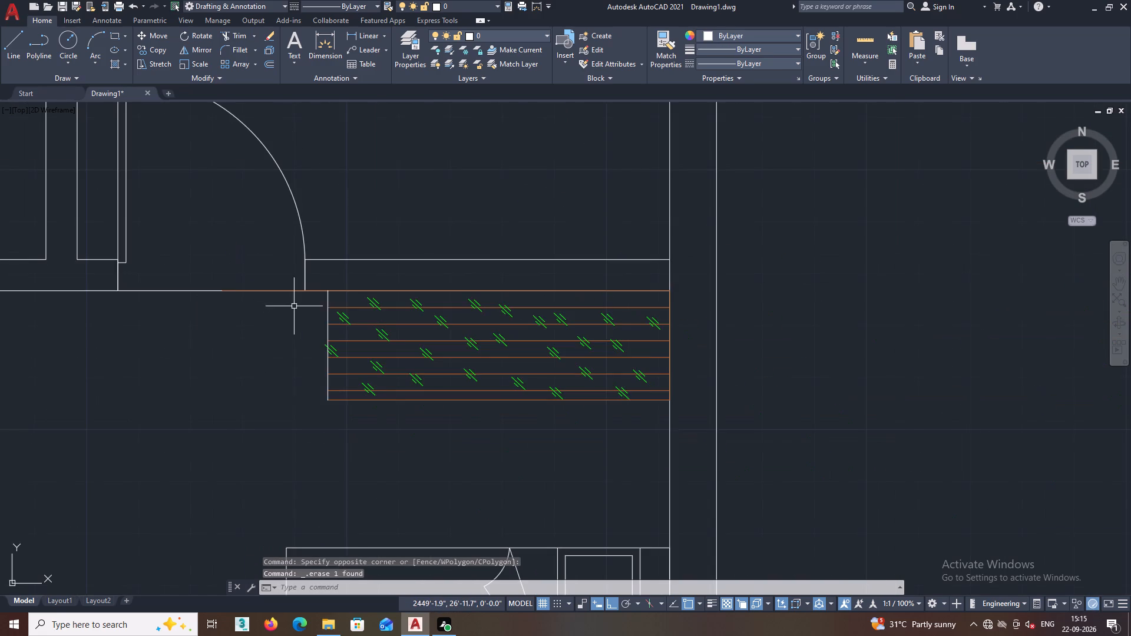
# Trim the wardrobe's overhanging top line where it crosses the door opening of the upper-right bedroom.
pyautogui.scroll(-2, 294, 306)
pyautogui.moveTo(294, 306); pyautogui.dragTo(432, 249, button='middle')
pyautogui.scroll(-1, 294, 306)
pyautogui.scroll(2, 369, 244)
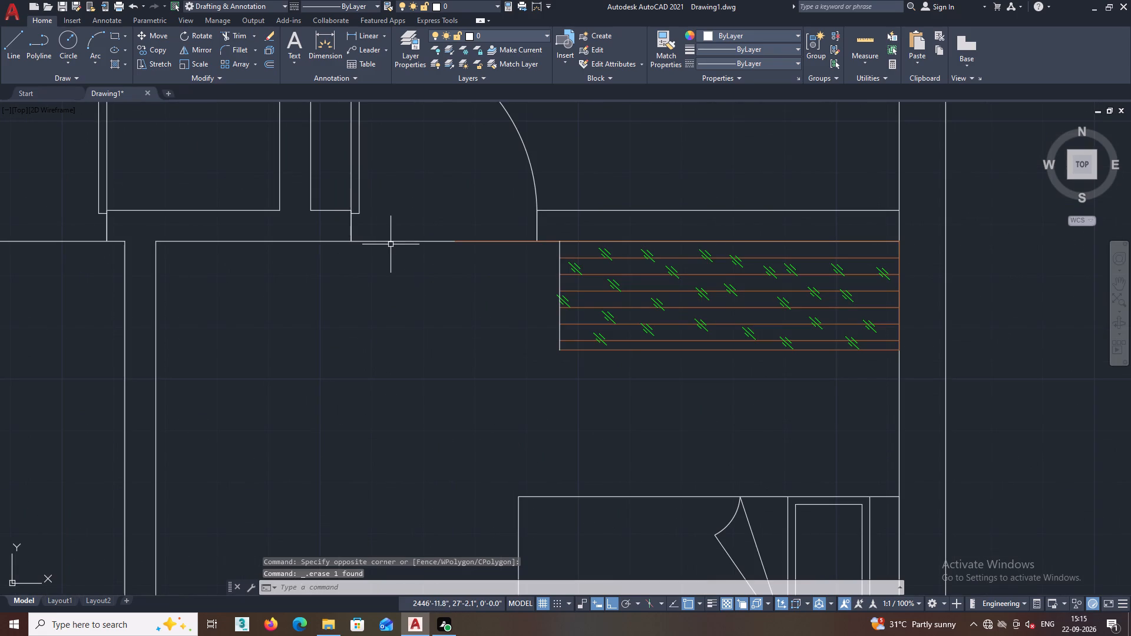
pyautogui.scroll(-1, 405, 307)
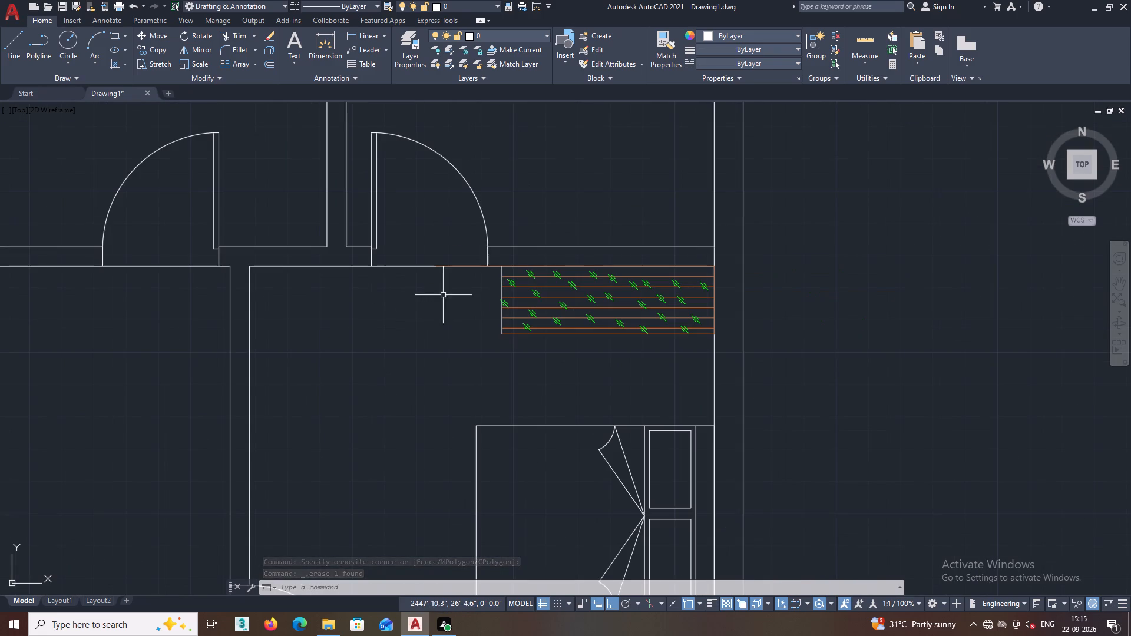
pyautogui.write('TR')
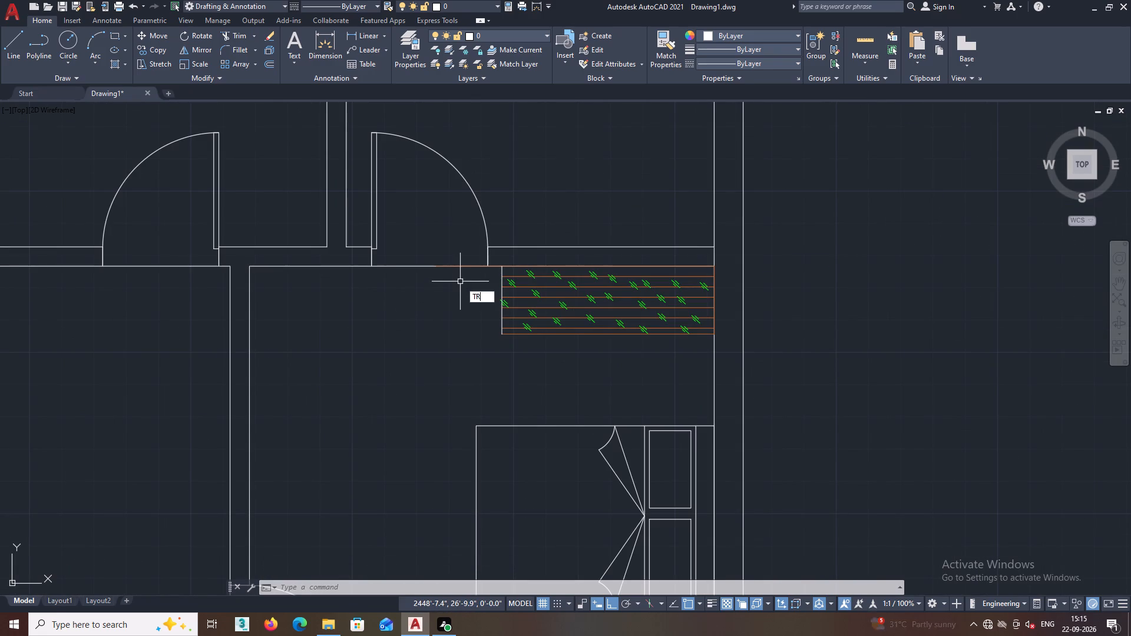
pyautogui.press('Return')
pyautogui.click(457, 254)
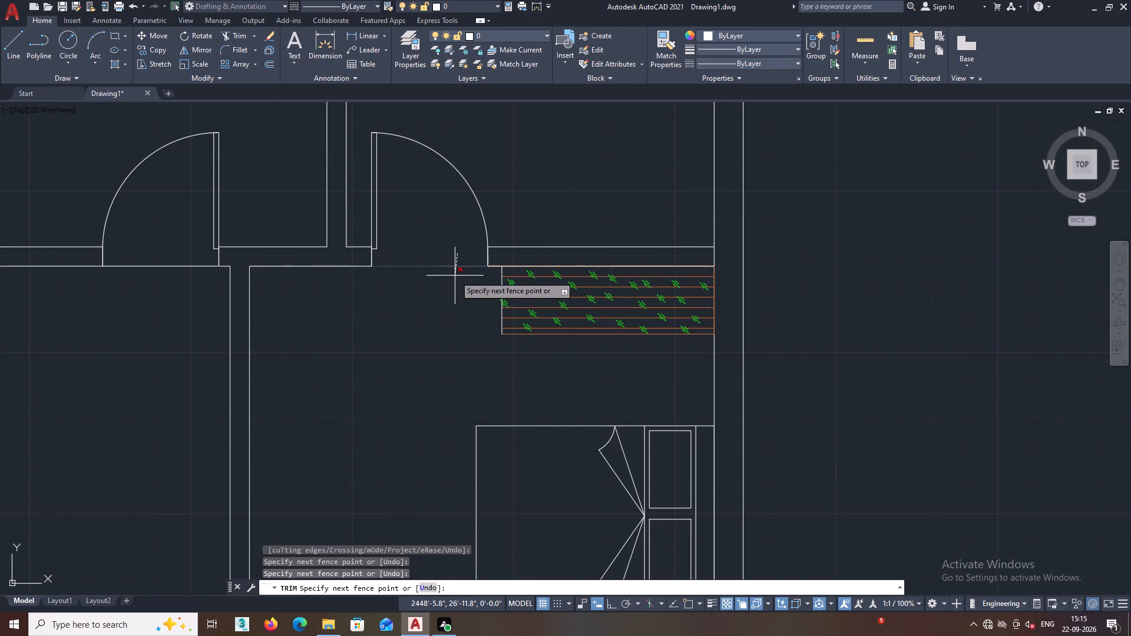
pyautogui.click(455, 276)
pyautogui.scroll(1, 497, 286)
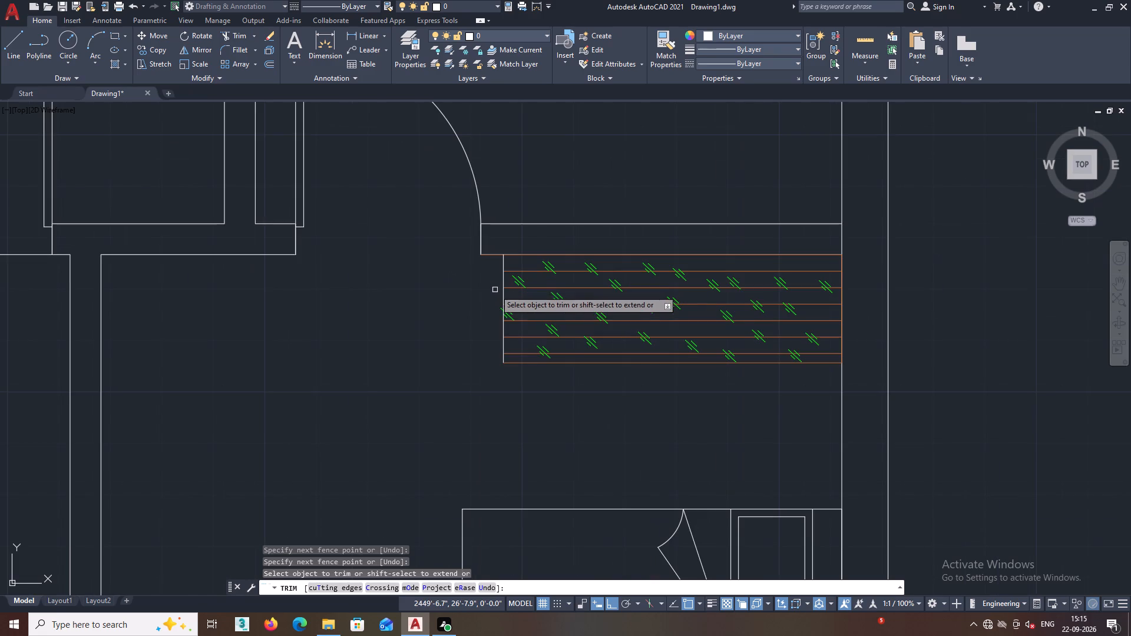
pyautogui.press('space')
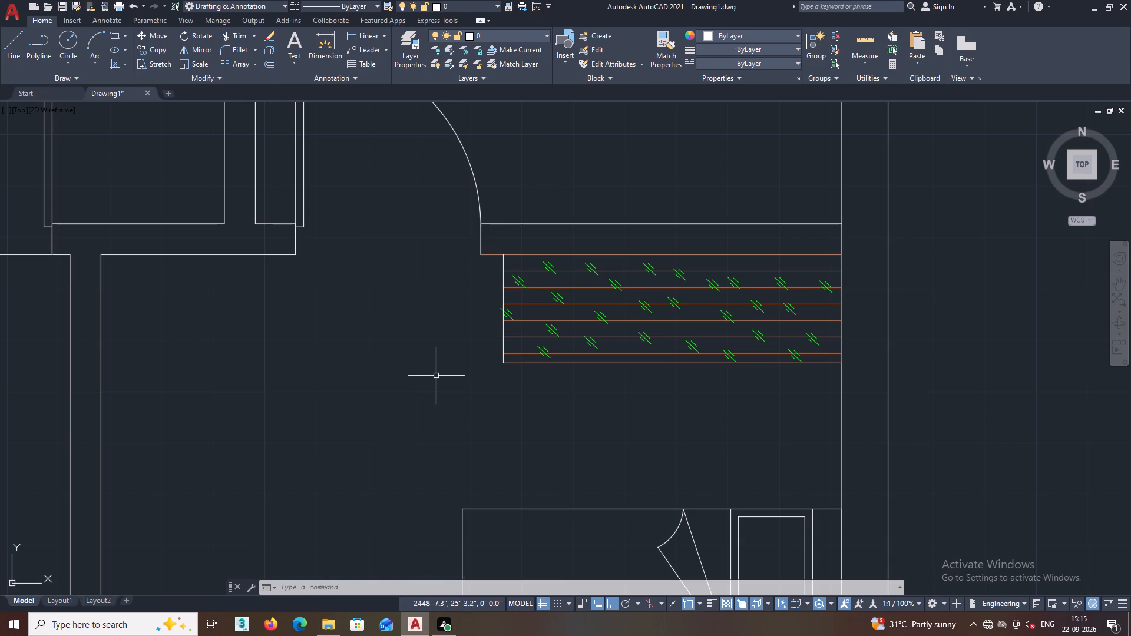
# Extend the bedroom's upper wall line across the door opening to the jamb beside the wardrobe.
pyautogui.press('e')
pyautogui.press('x')
pyautogui.press('Return')
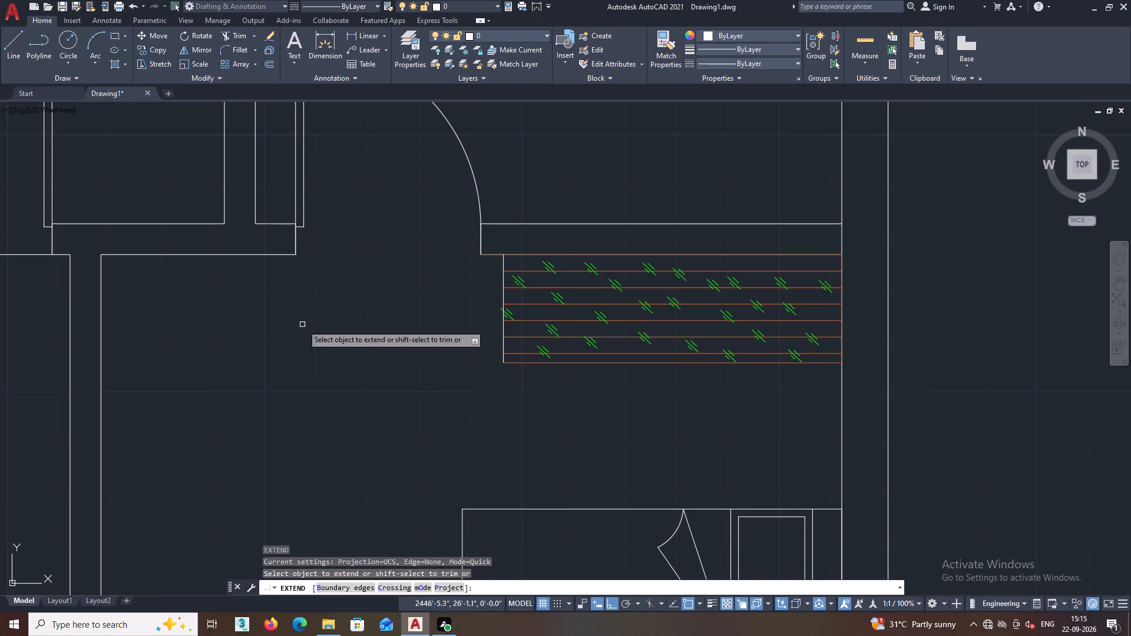
pyautogui.doubleClick(287, 254)
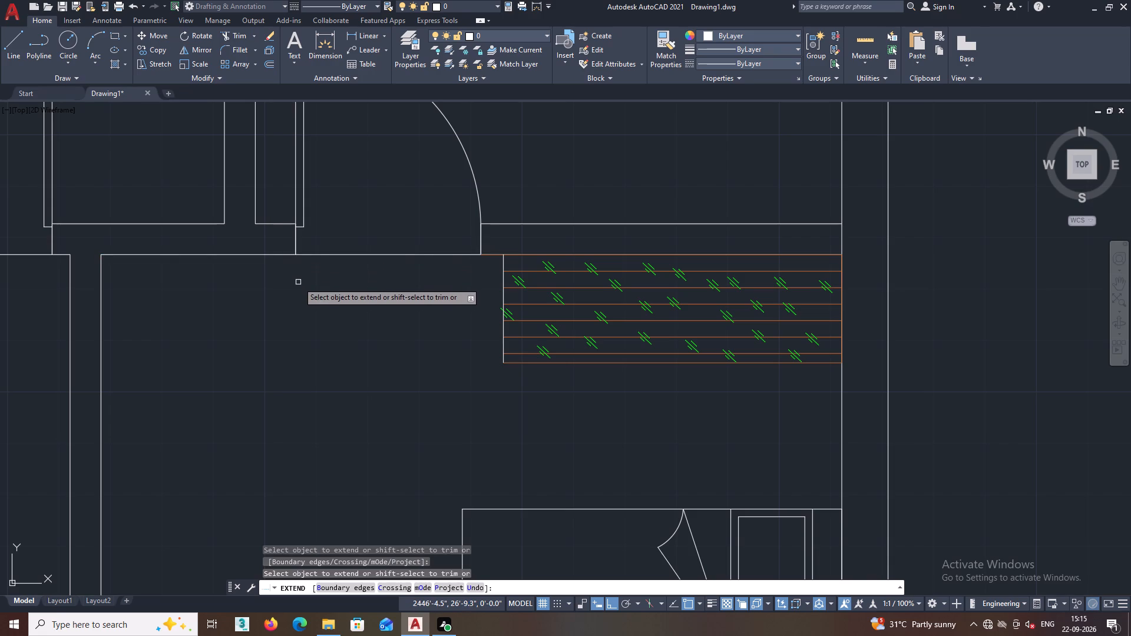
pyautogui.press('space')
# Match the wardrobe's white left end line to the properties of its orange inner lines.
pyautogui.scroll(-2, 313, 291)
pyautogui.moveTo(315, 291); pyautogui.dragTo(302, 291, button='middle')
pyautogui.scroll(-1, 301, 286)
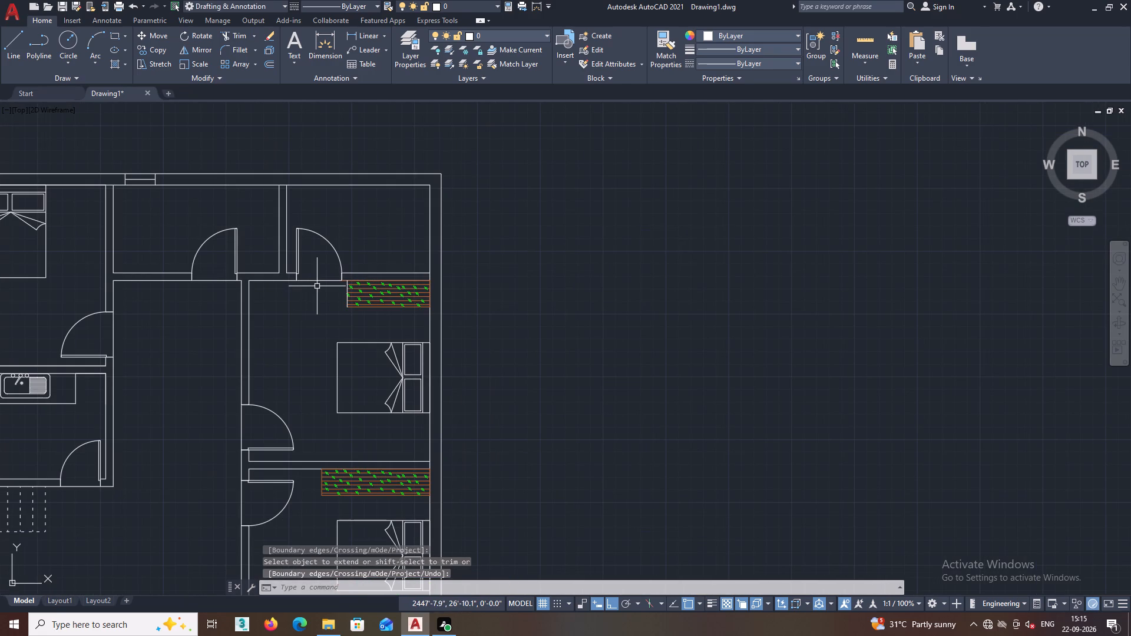
pyautogui.moveTo(317, 306); pyautogui.dragTo(300, 307, button='middle')
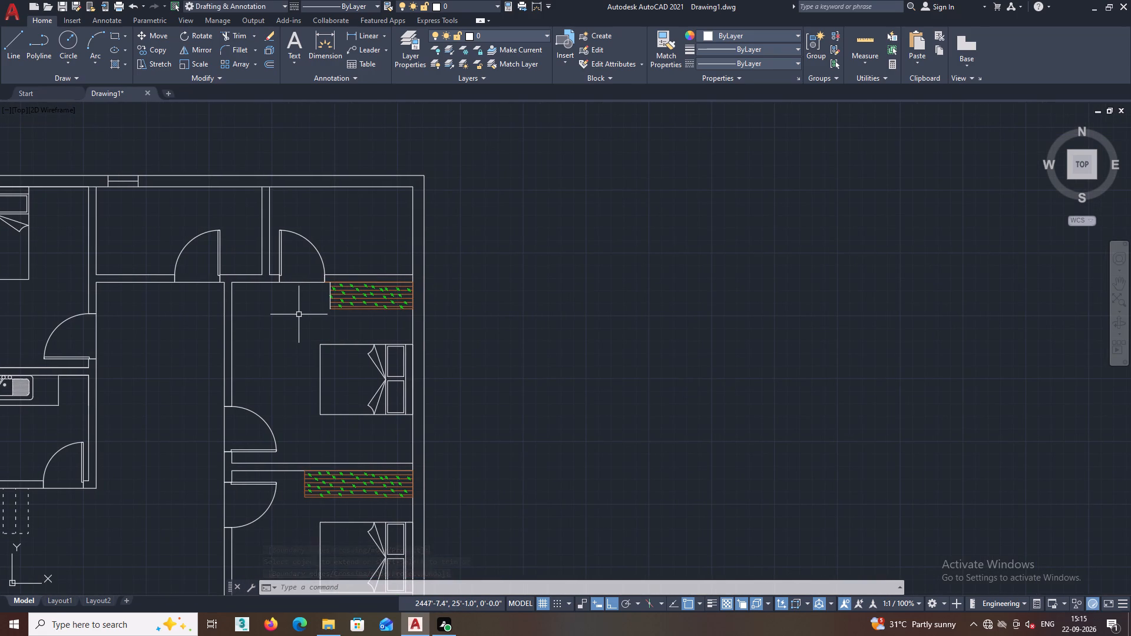
pyautogui.moveTo(292, 312); pyautogui.dragTo(273, 314, button='middle')
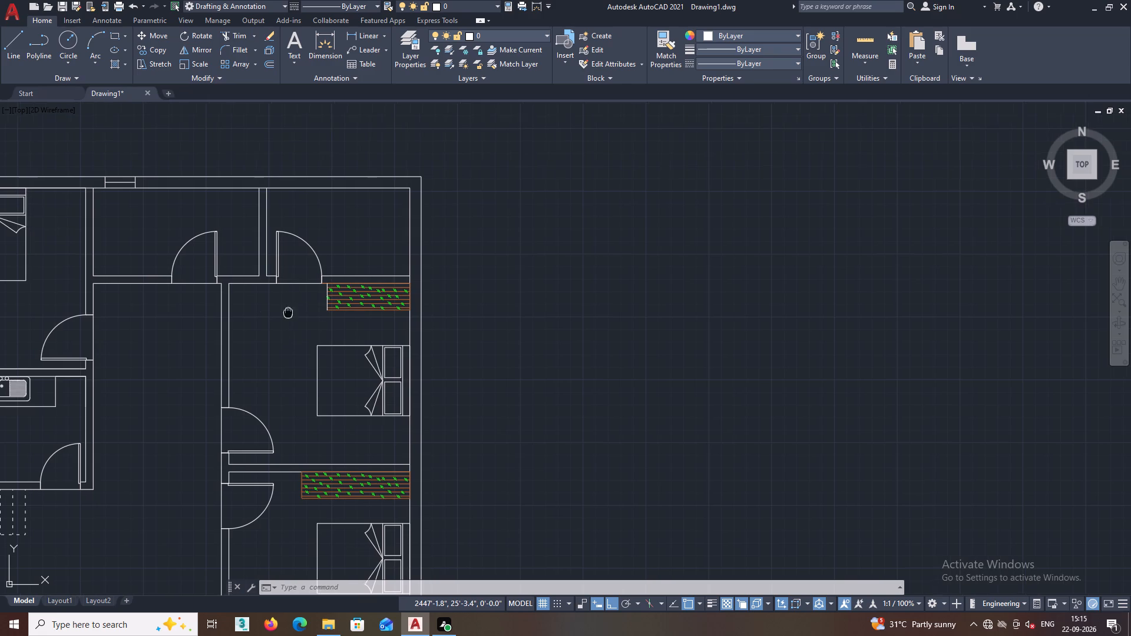
pyautogui.moveTo(273, 314); pyautogui.dragTo(252, 315, button='middle')
pyautogui.scroll(4, 290, 302)
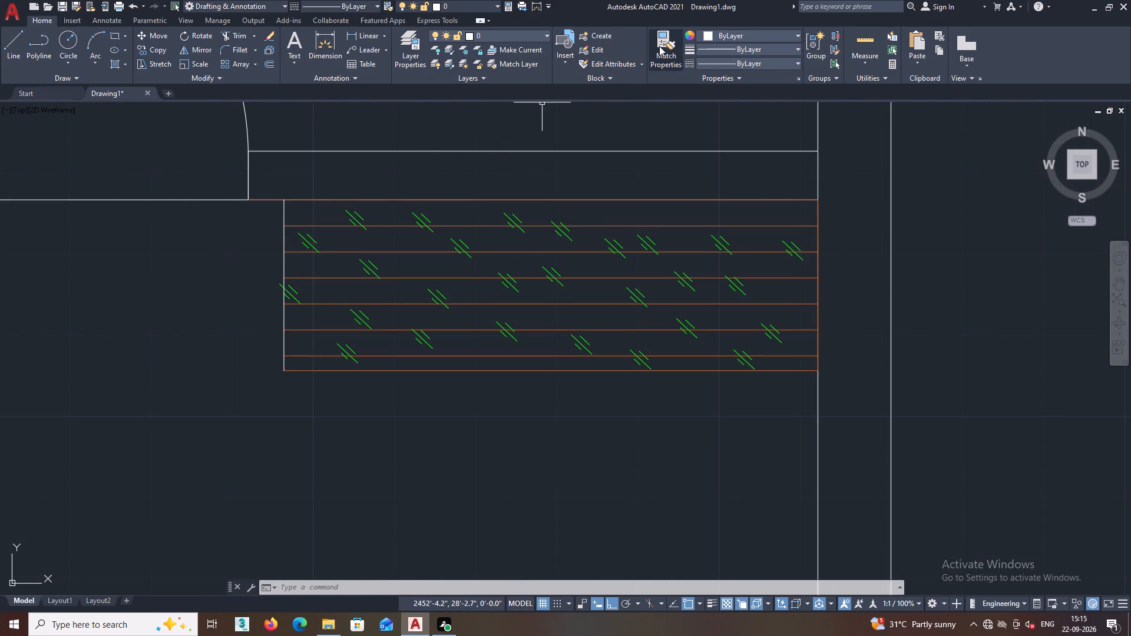
pyautogui.click(664, 44)
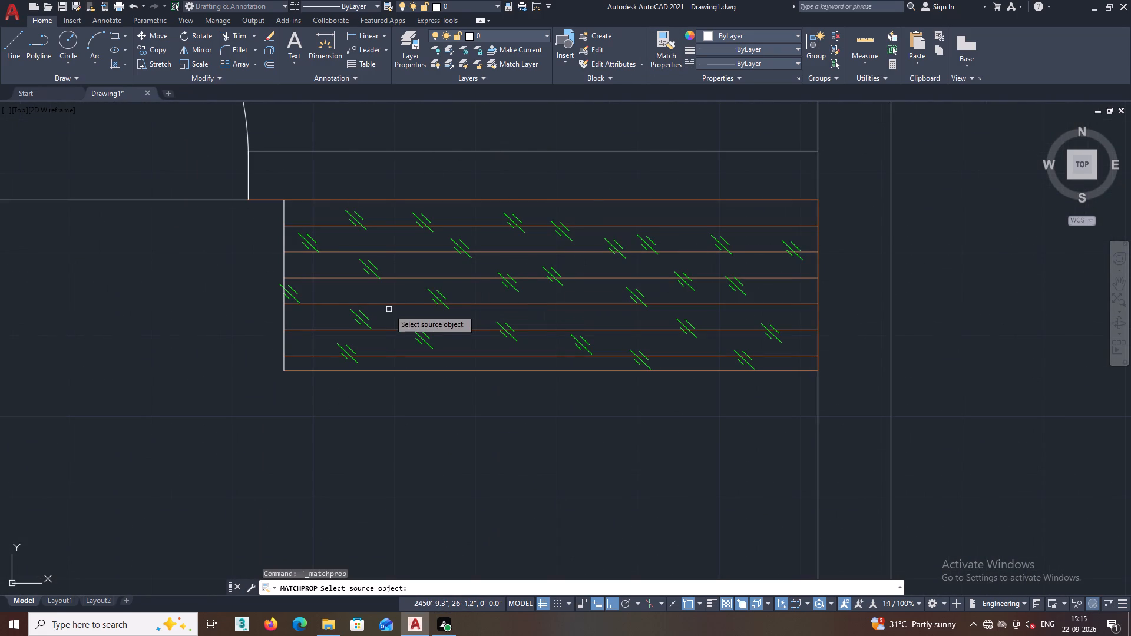
pyautogui.click(389, 304)
pyautogui.doubleClick(296, 317)
pyautogui.click(267, 318)
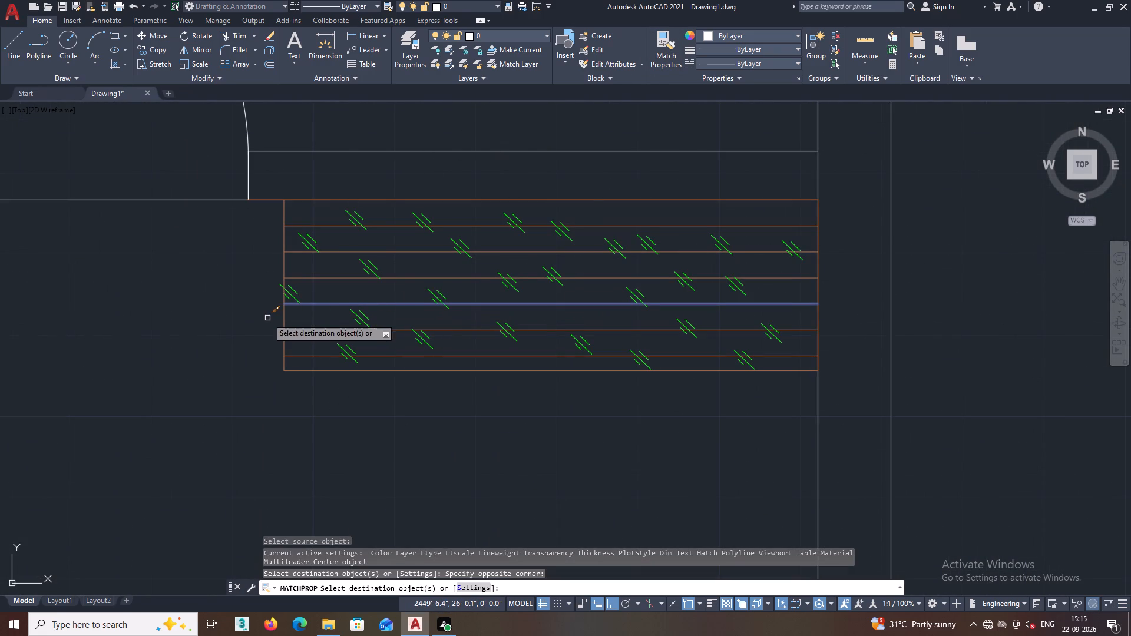
pyautogui.press('Escape')
# Review the plan around the right-hand bedrooms, their wardrobes and the outer wall.
pyautogui.scroll(-1, 302, 379)
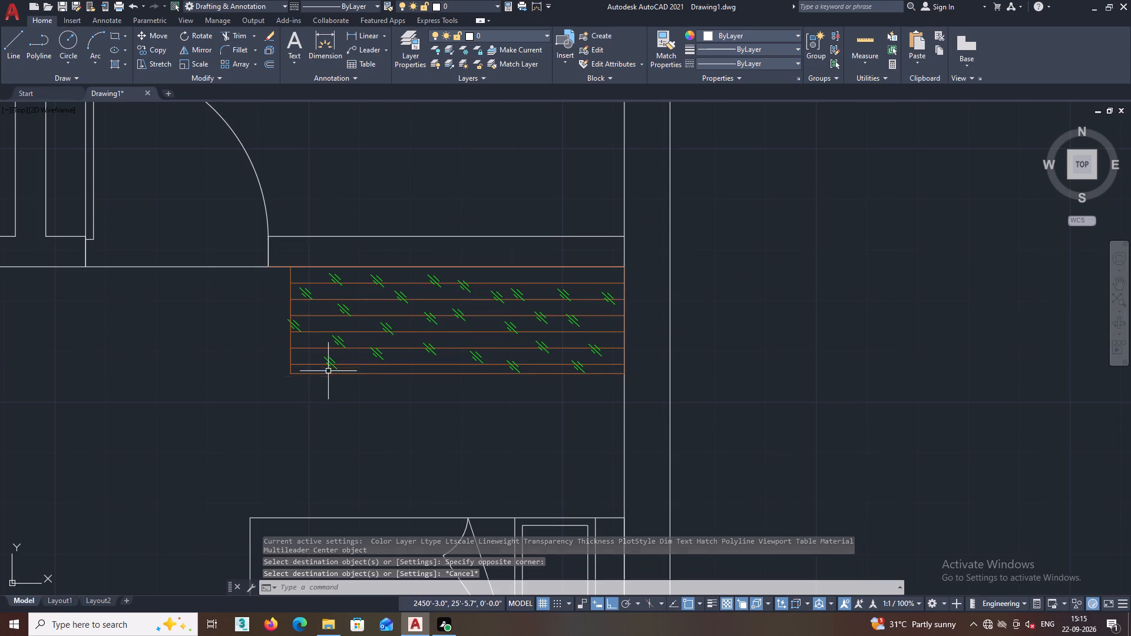
pyautogui.moveTo(333, 365); pyautogui.dragTo(319, 345, button='middle')
pyautogui.scroll(-3, 321, 350)
pyautogui.moveTo(330, 364); pyautogui.dragTo(296, 376, button='middle')
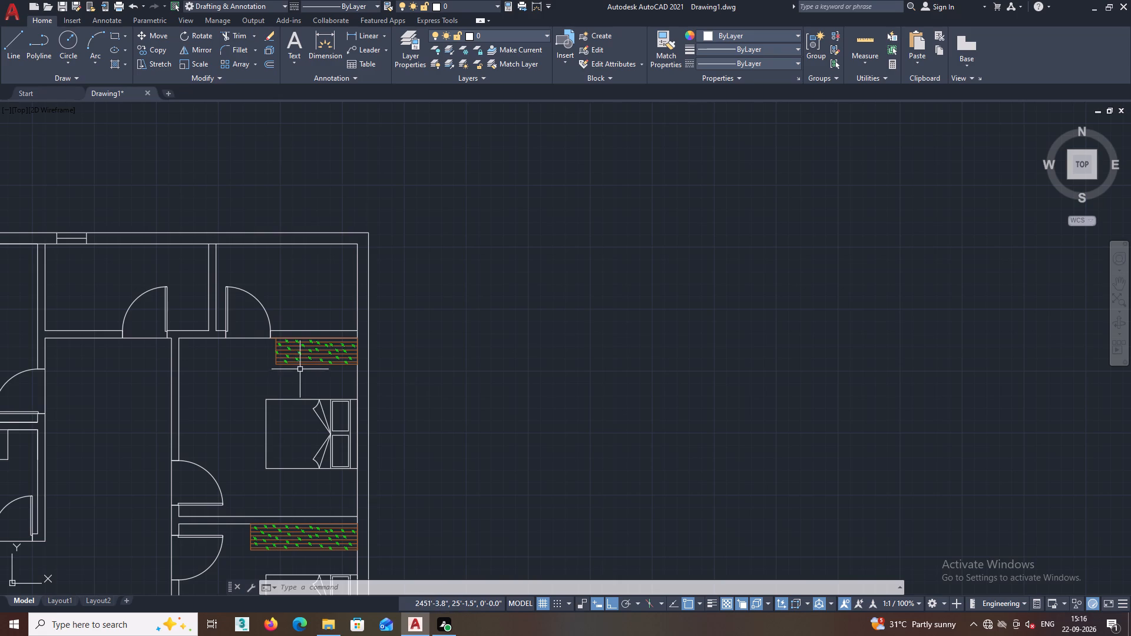
pyautogui.moveTo(350, 347); pyautogui.dragTo(348, 398, button='middle')
pyautogui.scroll(-1, 348, 392)
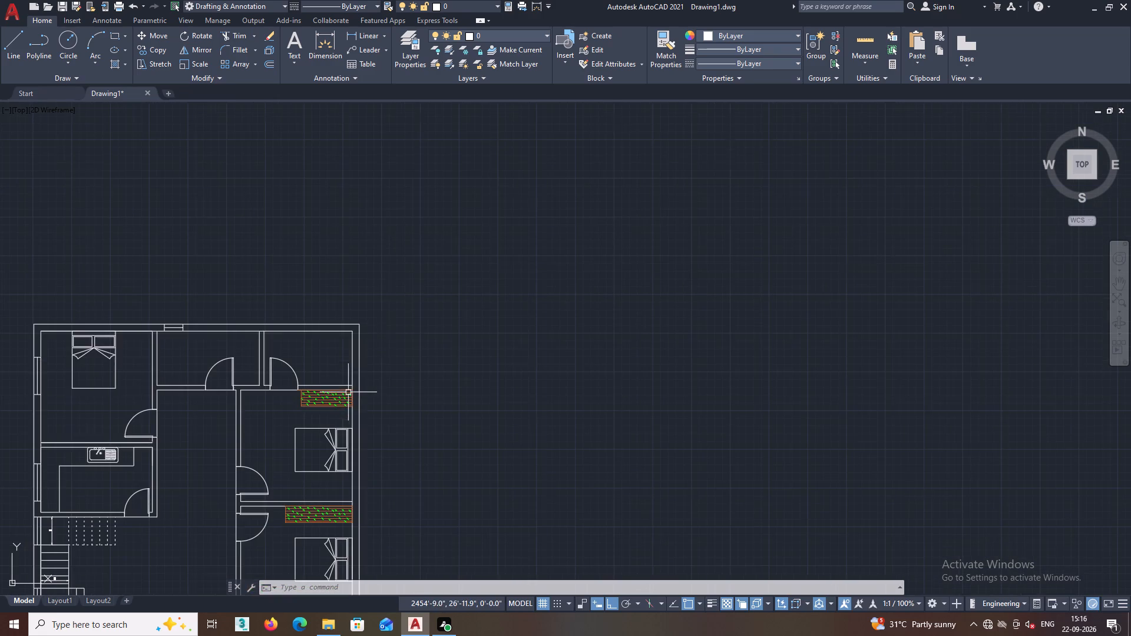
pyautogui.moveTo(336, 417); pyautogui.dragTo(385, 490, button='middle')
pyautogui.scroll(2, 392, 413)
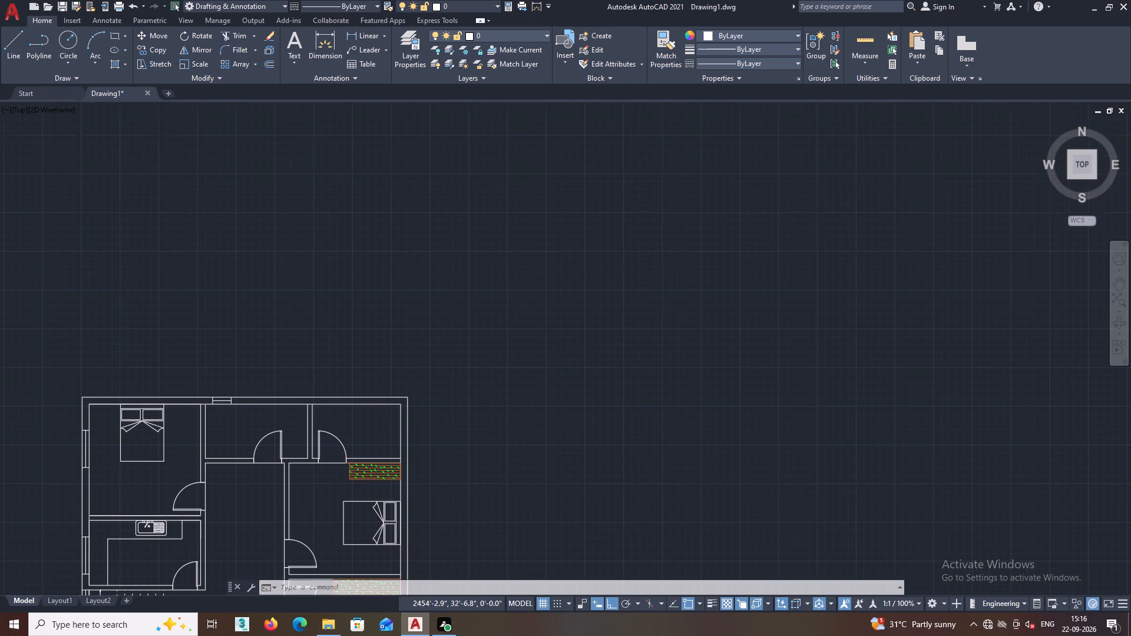
pyautogui.scroll(2, 392, 413)
pyautogui.moveTo(388, 430); pyautogui.dragTo(322, 372, button='middle')
pyautogui.moveTo(335, 391); pyautogui.dragTo(326, 282, button='middle')
pyautogui.scroll(-2, 317, 312)
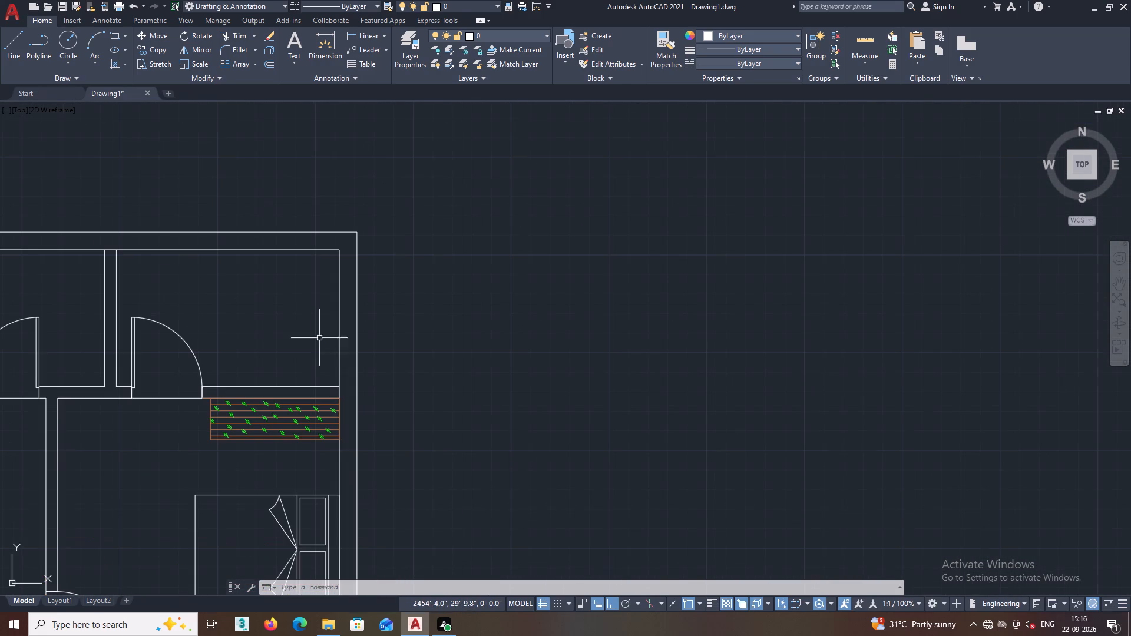
pyautogui.scroll(-2, 356, 473)
pyautogui.moveTo(357, 452); pyautogui.dragTo(352, 410, button='middle')
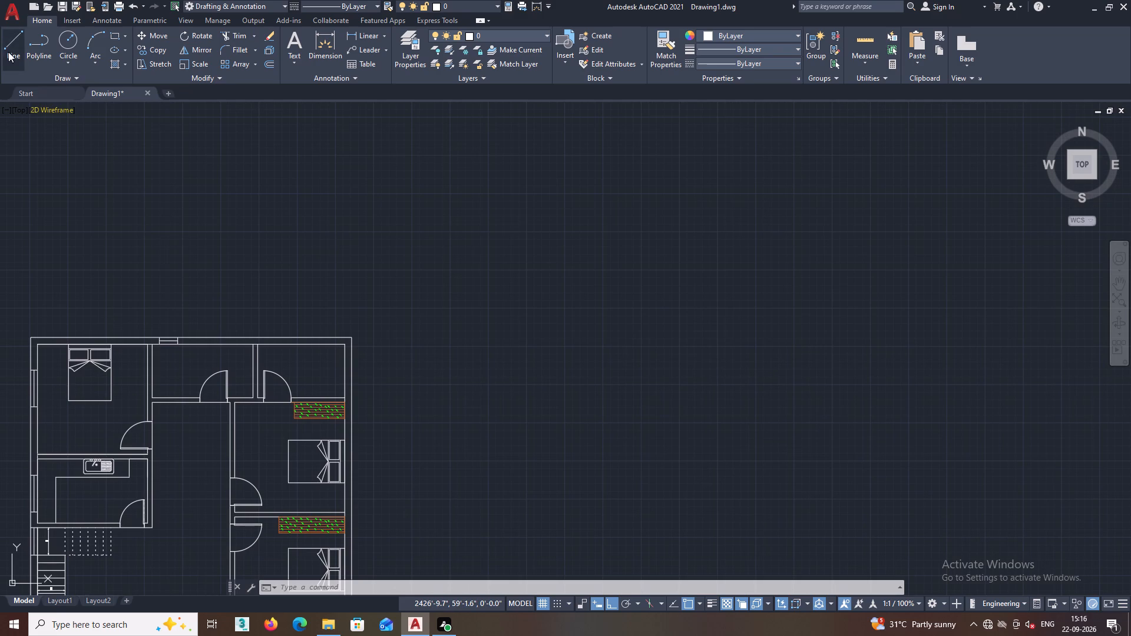
# Draw a 9" horizontal line across the right outer wall, level with the upper bed's top edge.
pyautogui.click(17, 34)
pyautogui.moveTo(319, 347); pyautogui.dragTo(319, 336, button='middle')
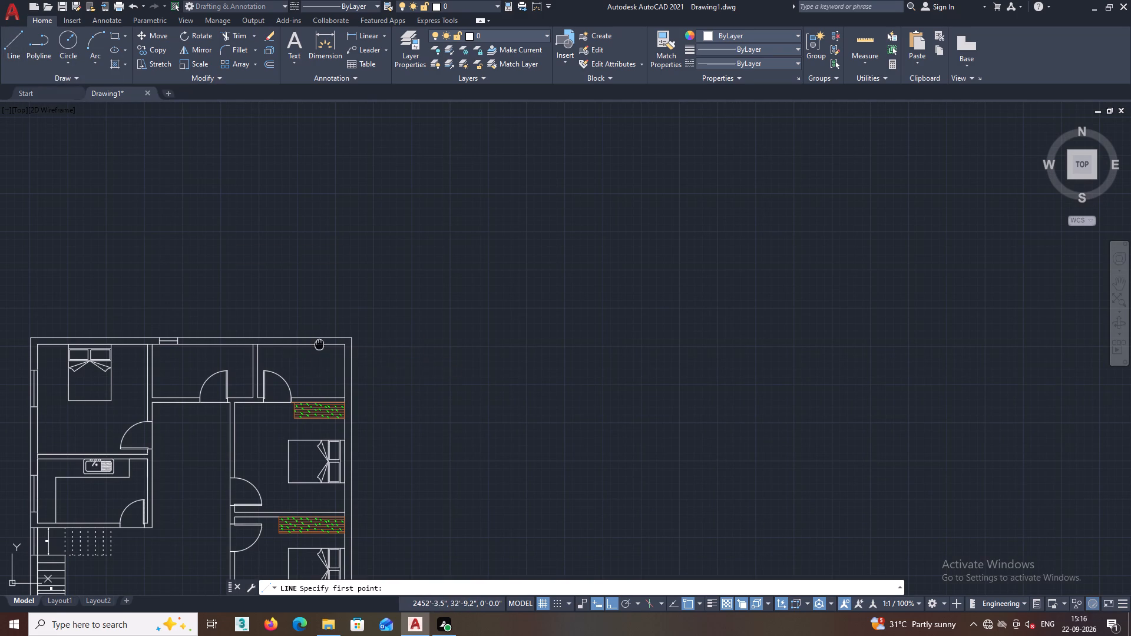
pyautogui.moveTo(319, 336); pyautogui.dragTo(320, 295, button='middle')
pyautogui.moveTo(375, 455); pyautogui.dragTo(375, 443, button='middle')
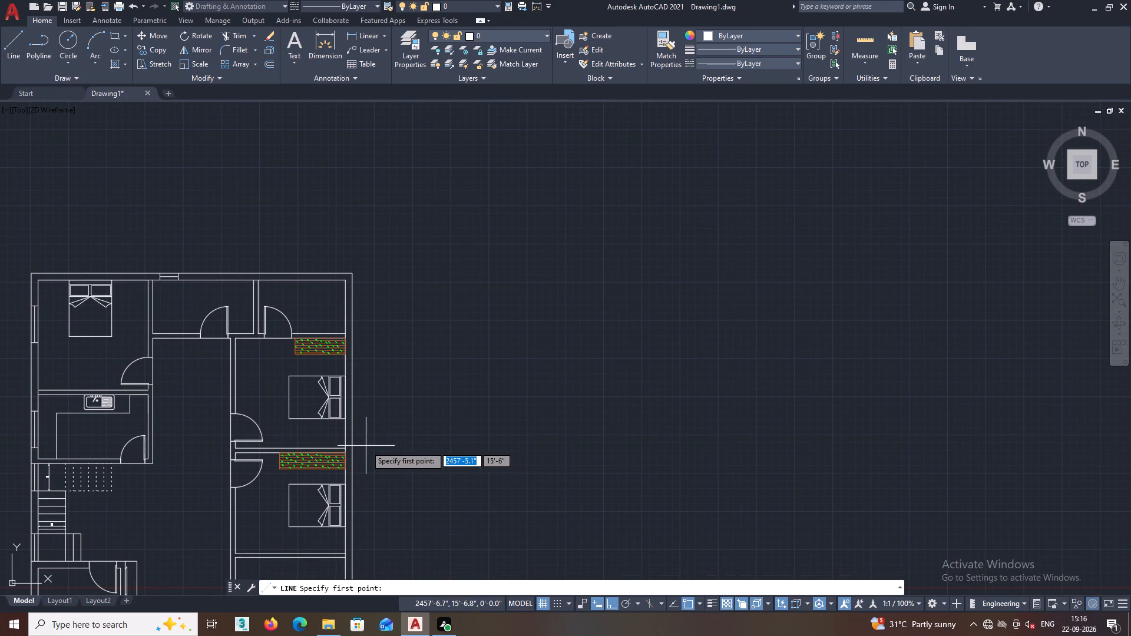
pyautogui.moveTo(356, 443); pyautogui.dragTo(362, 249, button='middle')
pyautogui.scroll(2, 355, 236)
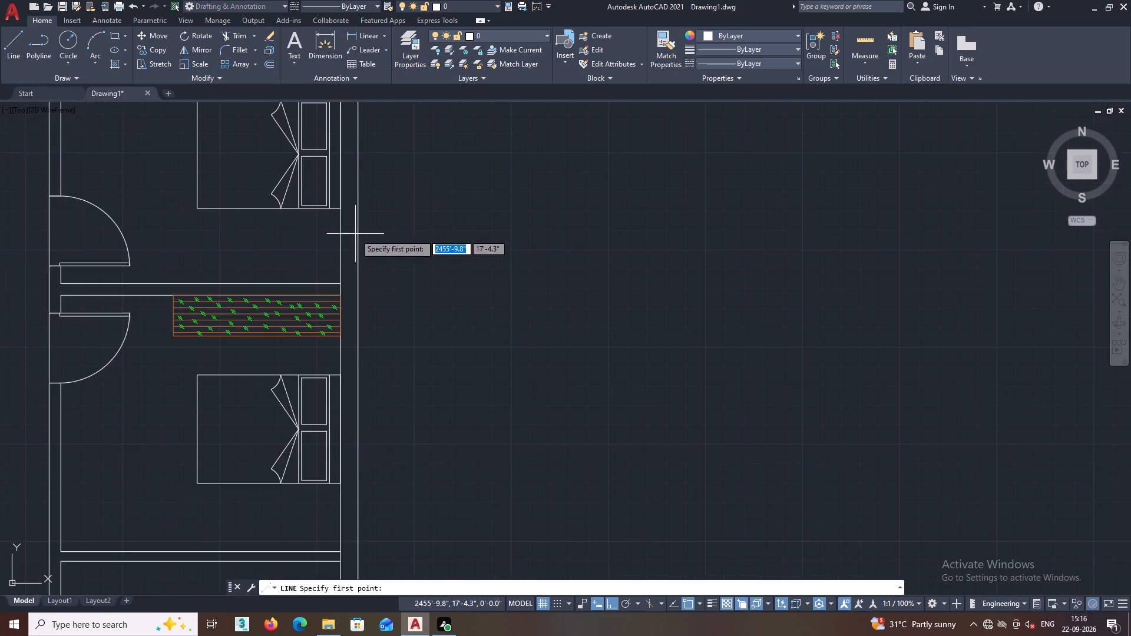
pyautogui.moveTo(356, 235); pyautogui.dragTo(325, 326, button='middle')
pyautogui.scroll(3, 323, 326)
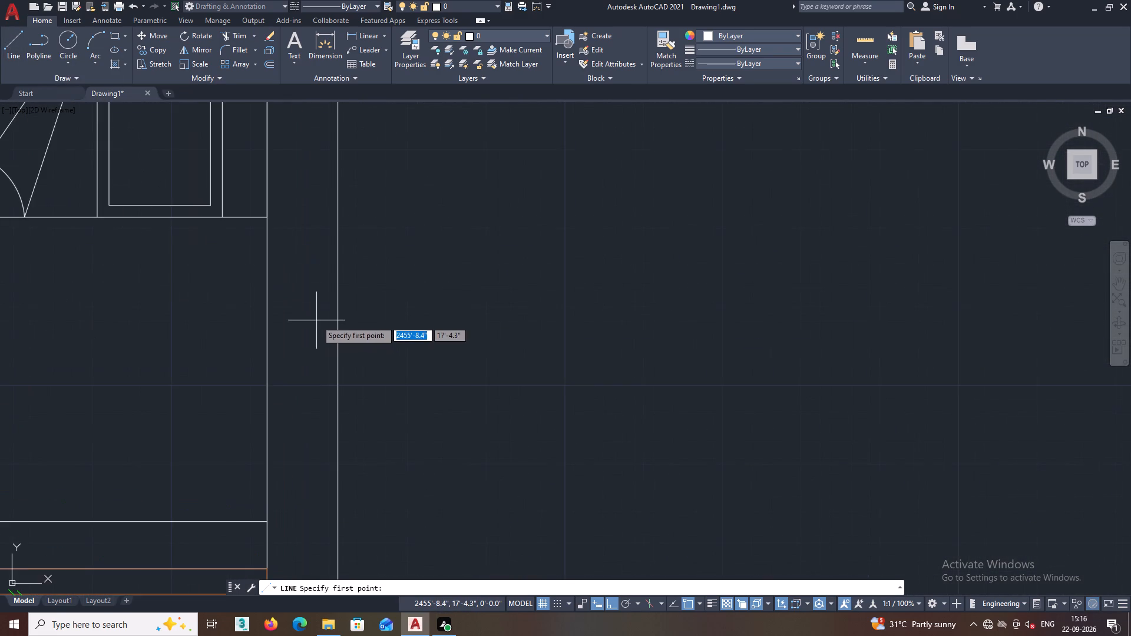
pyautogui.moveTo(316, 320); pyautogui.dragTo(320, 486, button='middle')
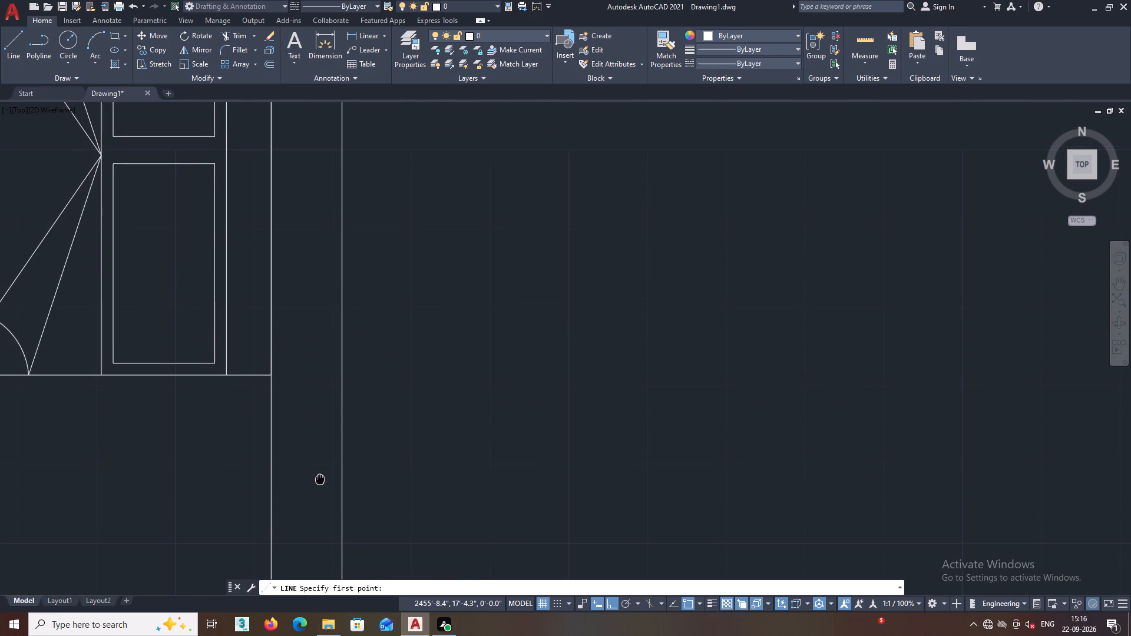
pyautogui.moveTo(320, 486); pyautogui.dragTo(315, 492, button='middle')
pyautogui.middleClick(303, 410)
pyautogui.scroll(-2, 303, 410)
pyautogui.moveTo(297, 423); pyautogui.dragTo(296, 452, button='middle')
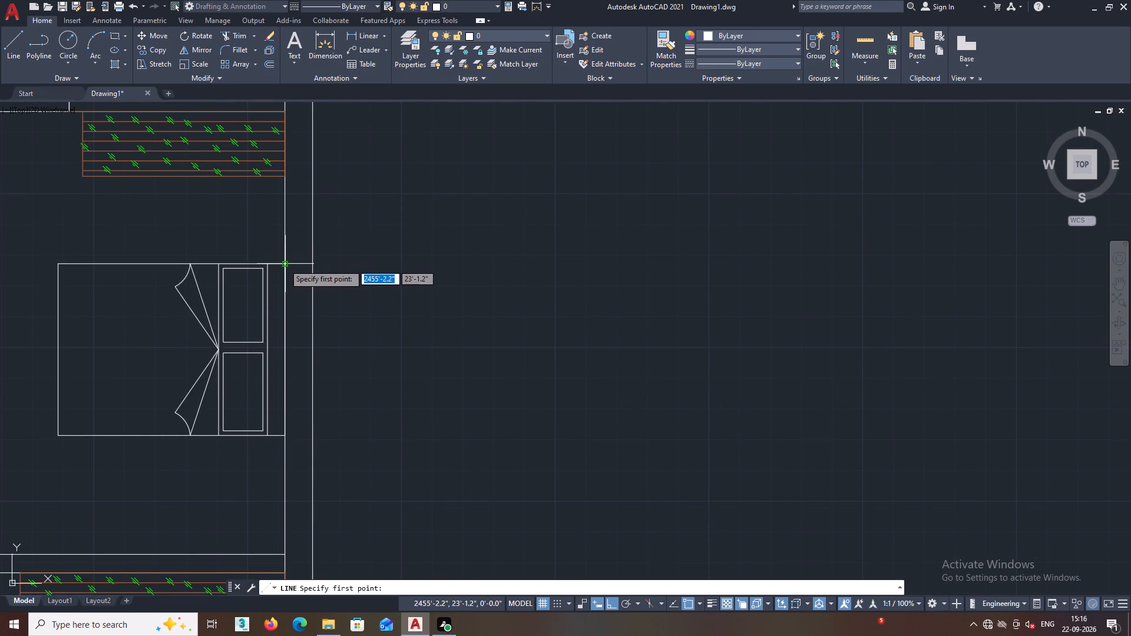
pyautogui.click(284, 265)
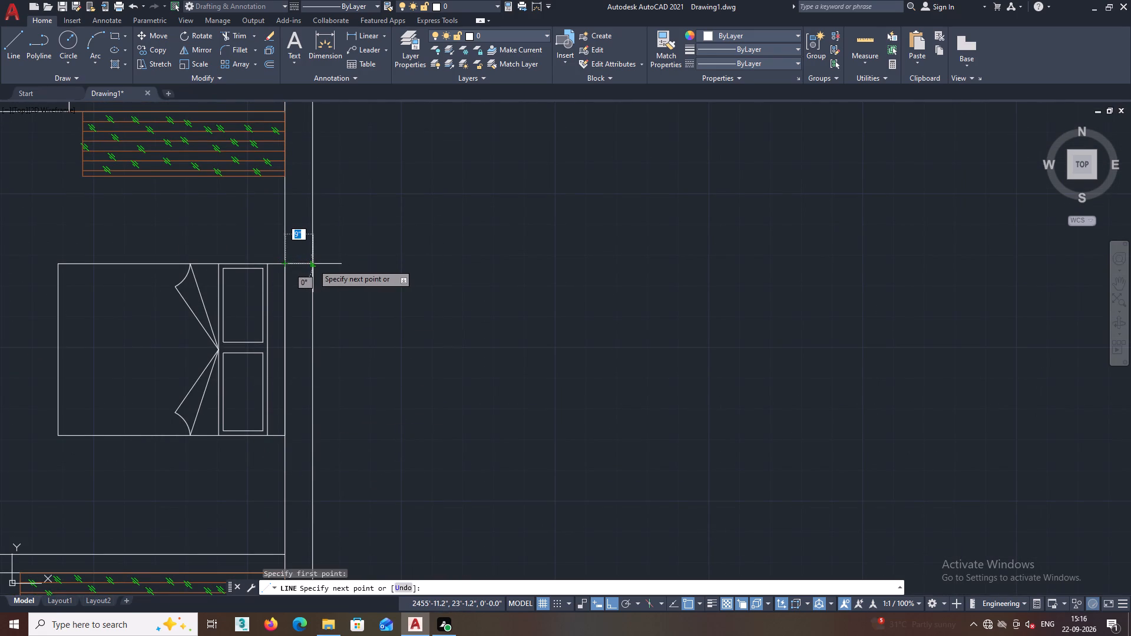
pyautogui.click(312, 264)
pyautogui.press('Escape')
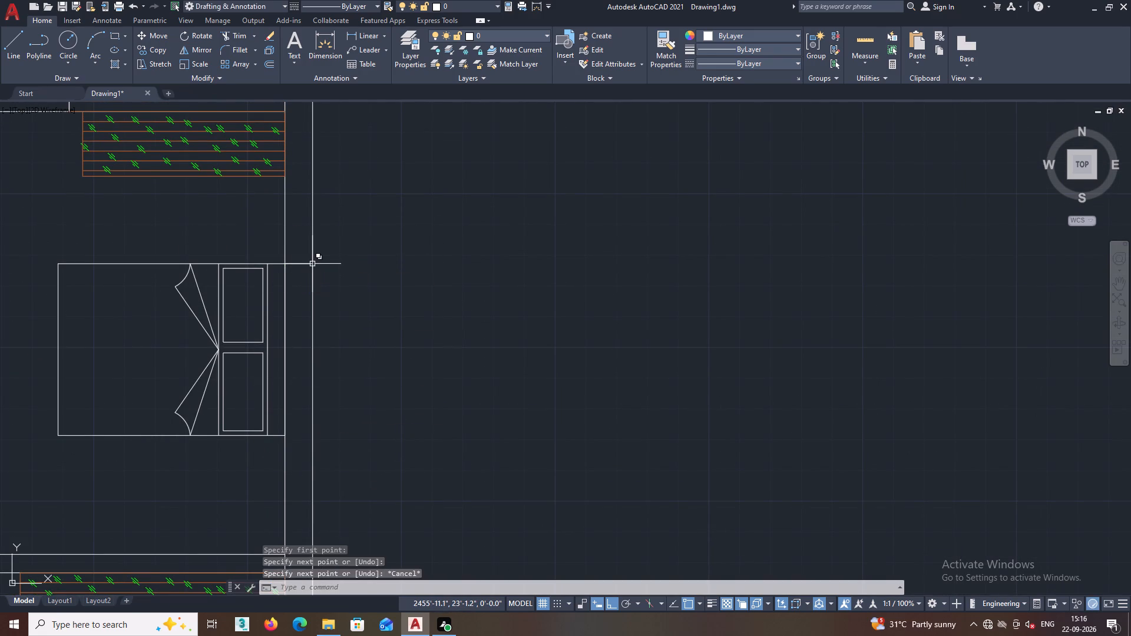
# Draw a 9" horizontal line across the right outer wall, level with the upper bed's bottom edge.
pyautogui.click(19, 31)
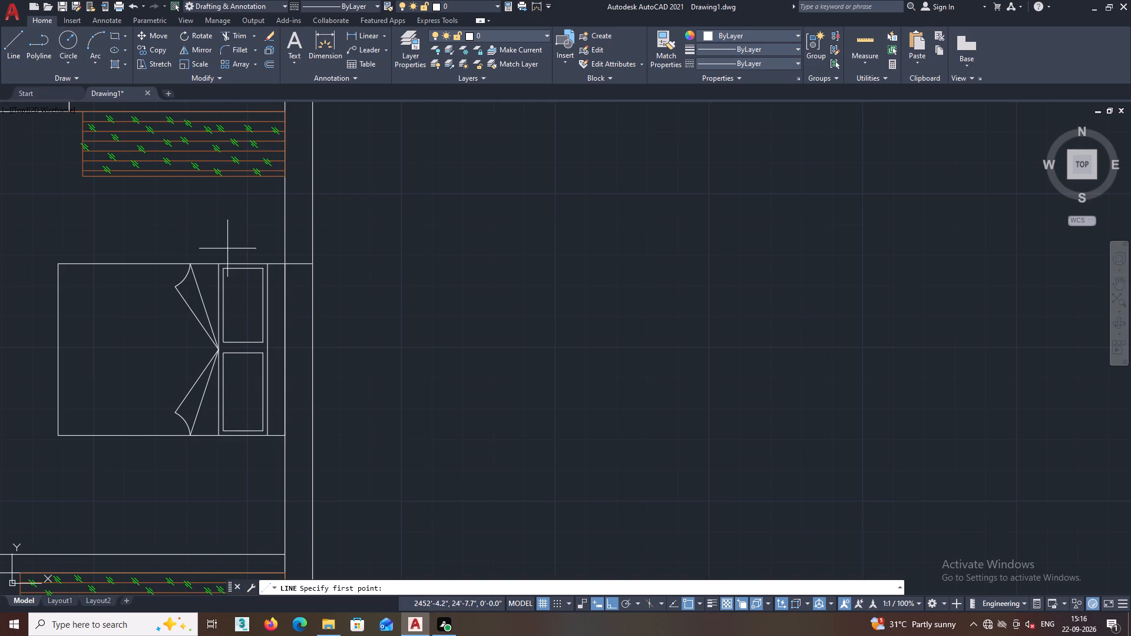
pyautogui.moveTo(259, 280); pyautogui.dragTo(273, 252, button='middle')
pyautogui.scroll(2, 329, 405)
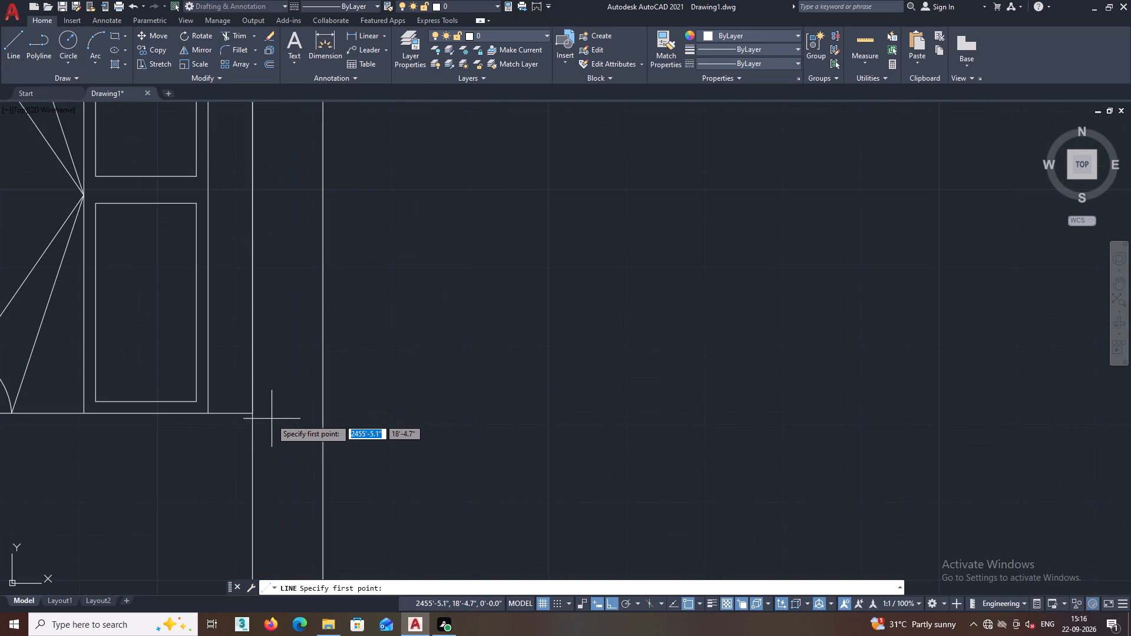
pyautogui.click(251, 415)
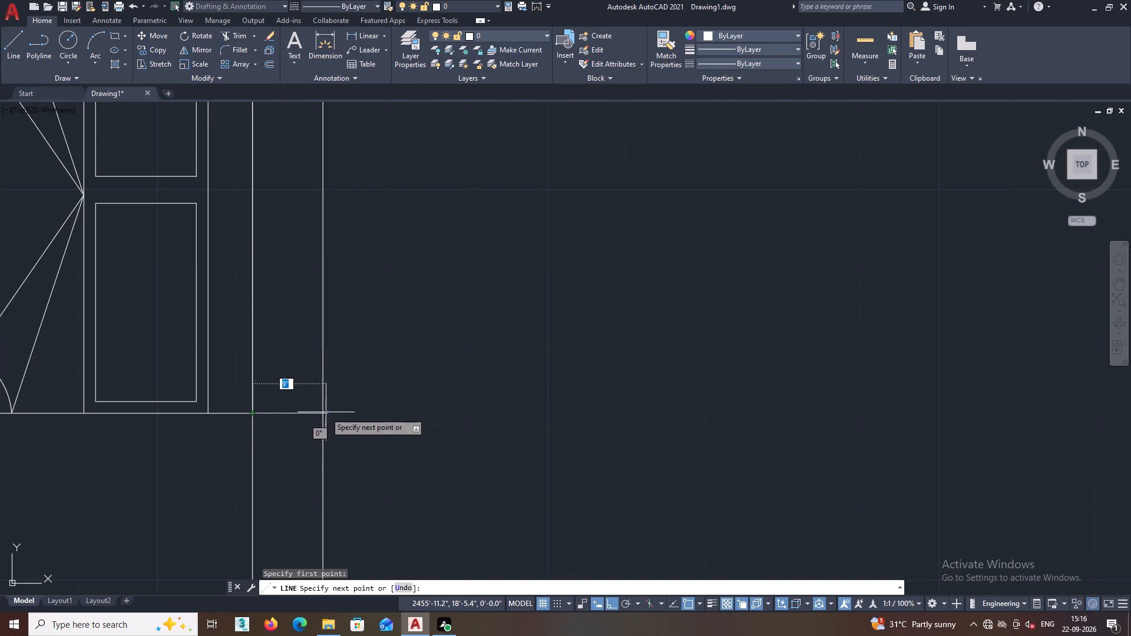
pyautogui.click(322, 412)
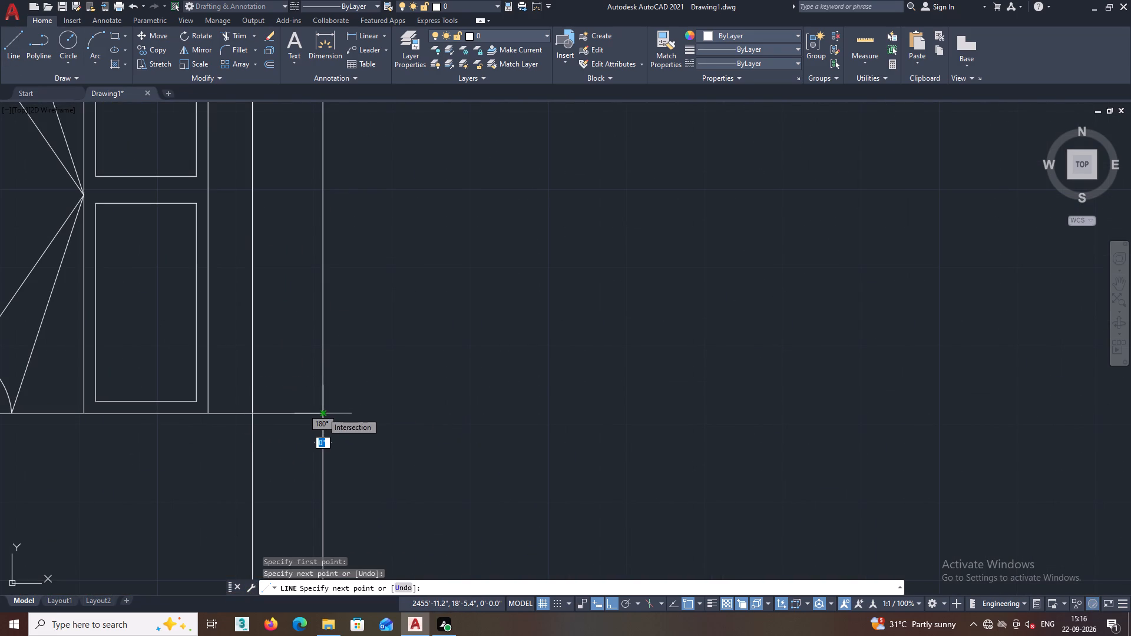
pyautogui.press('Escape')
# Draw a vertical line about 4'-8" long midway through the right outer wall, joining the two short lines beside the upper bed.
pyautogui.scroll(-2, 352, 404)
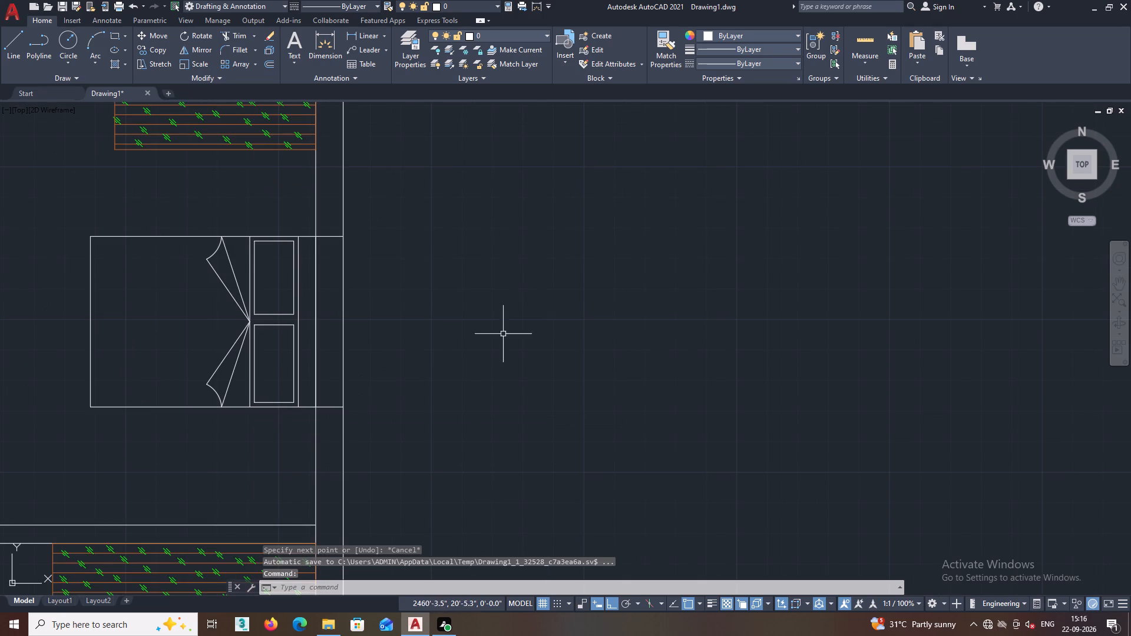
pyautogui.click(18, 37)
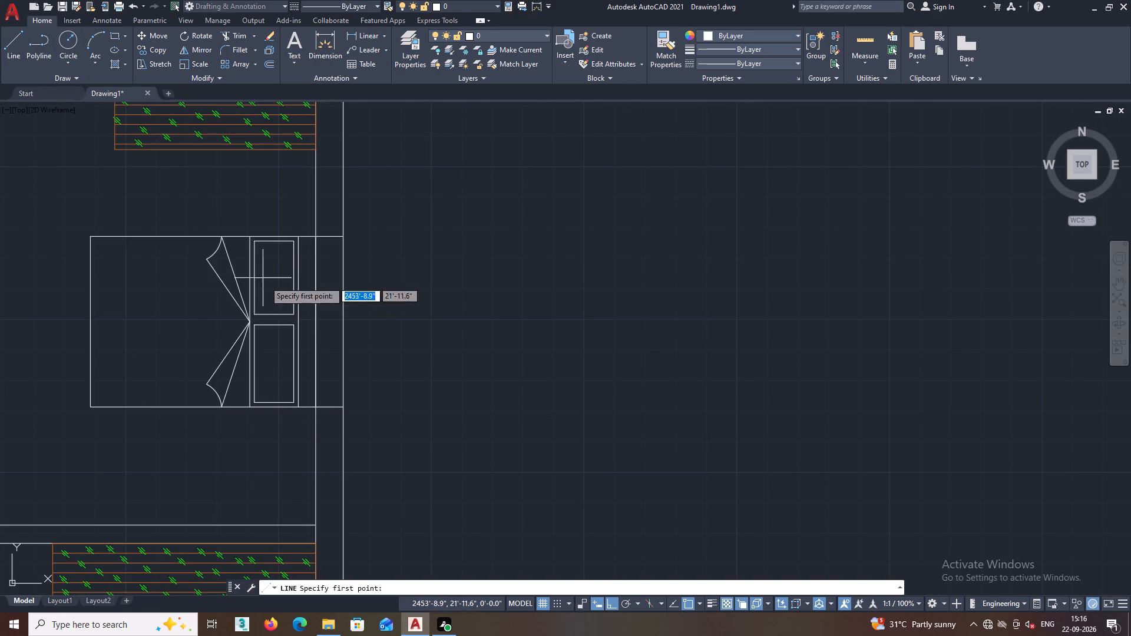
pyautogui.click(330, 407)
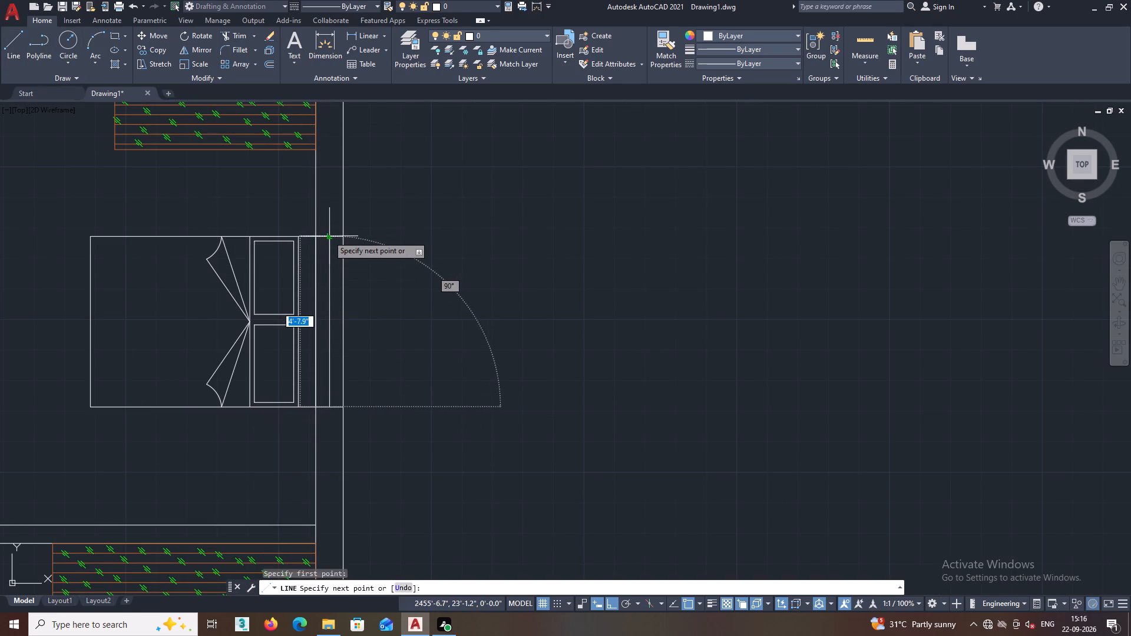
pyautogui.click(328, 234)
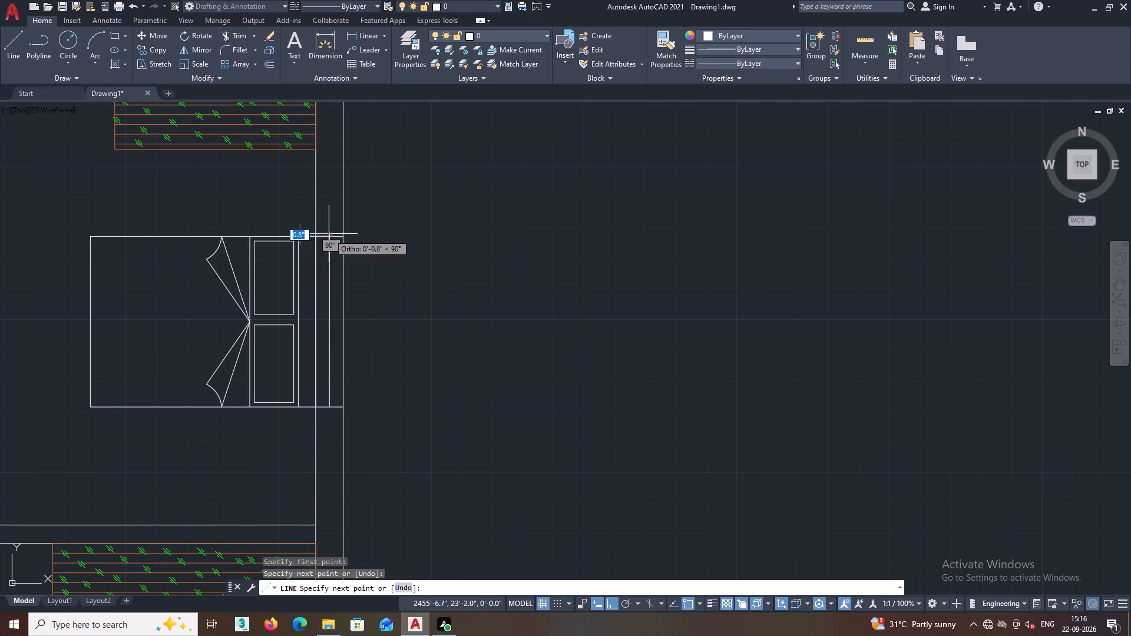
pyautogui.press('Escape')
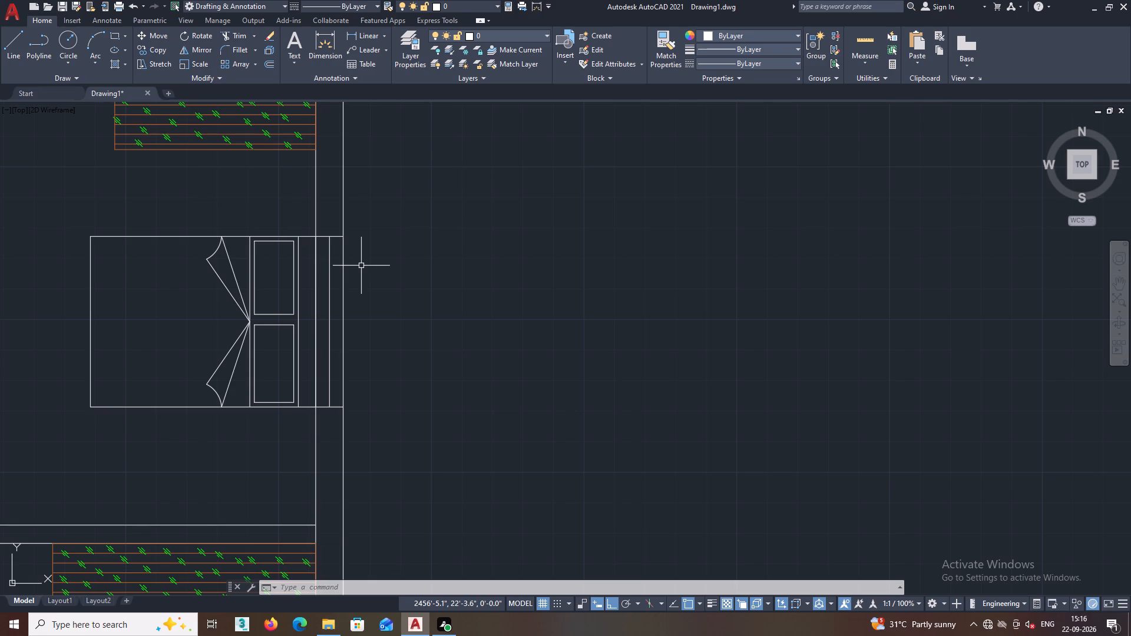
# Set the colour of the upper bedroom window's vertical centre line to Cyan.
pyautogui.scroll(-2, 340, 306)
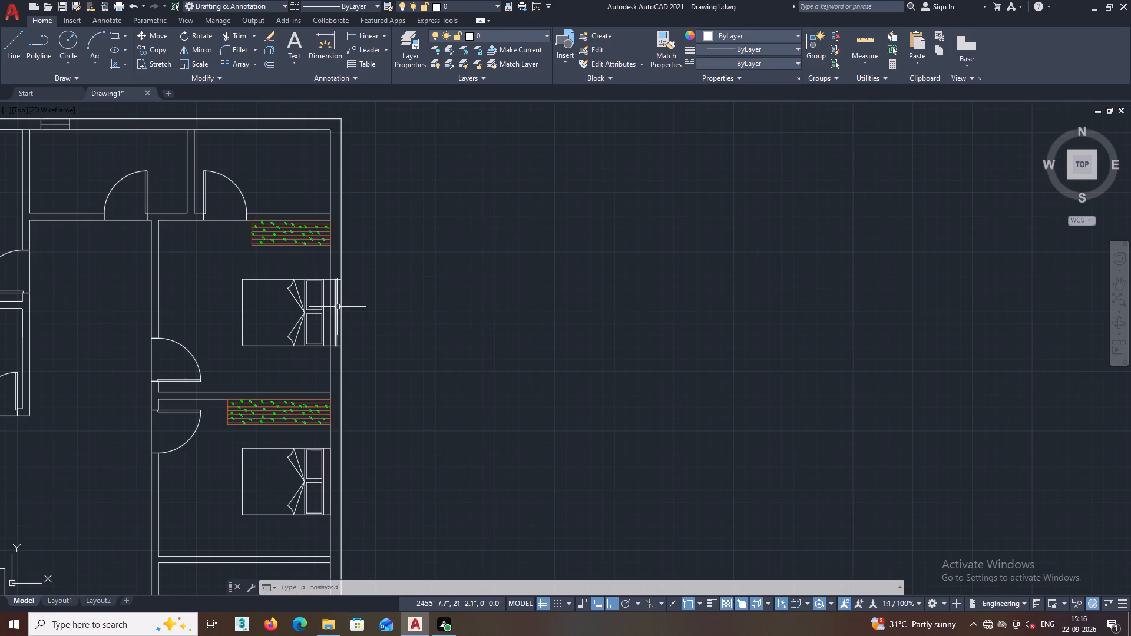
pyautogui.moveTo(363, 308); pyautogui.dragTo(343, 365, button='middle')
pyautogui.scroll(3, 312, 356)
pyautogui.moveTo(312, 356); pyautogui.dragTo(312, 355, button='middle')
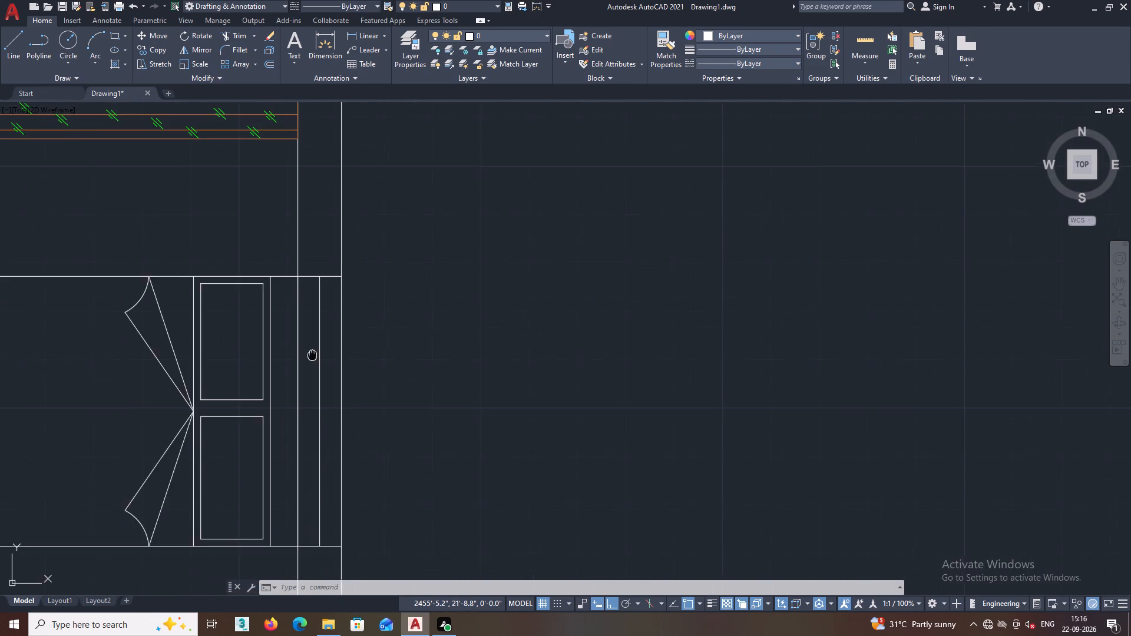
pyautogui.moveTo(312, 355); pyautogui.dragTo(280, 325, button='middle')
pyautogui.scroll(2, 278, 326)
pyautogui.click(299, 317)
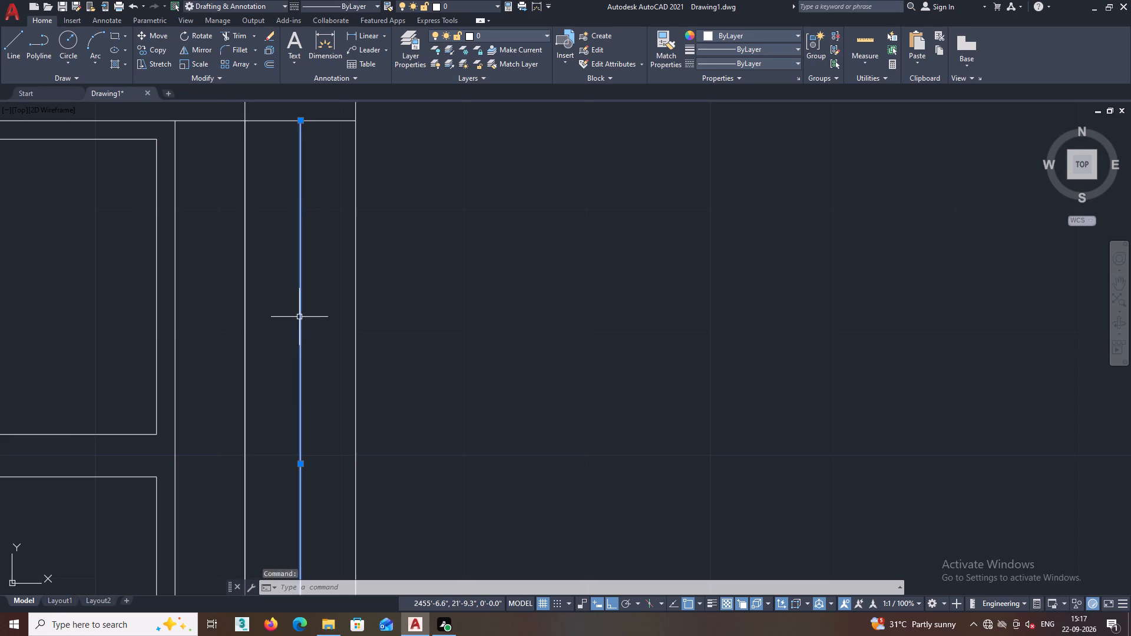
pyautogui.scroll(-3, 299, 317)
pyautogui.click(710, 31)
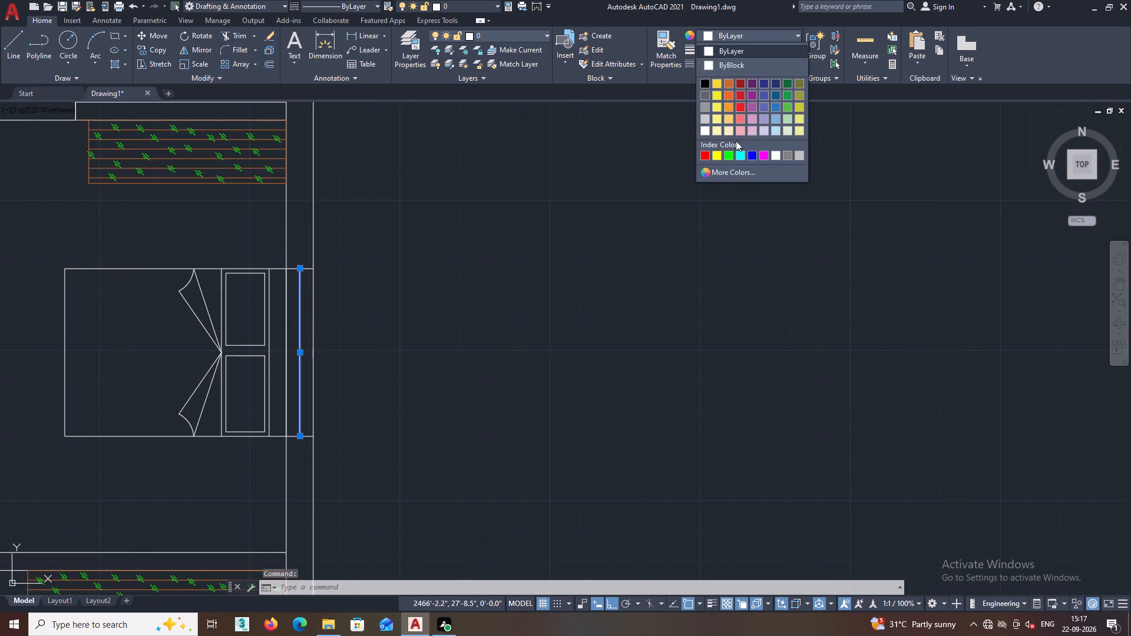
pyautogui.click(742, 155)
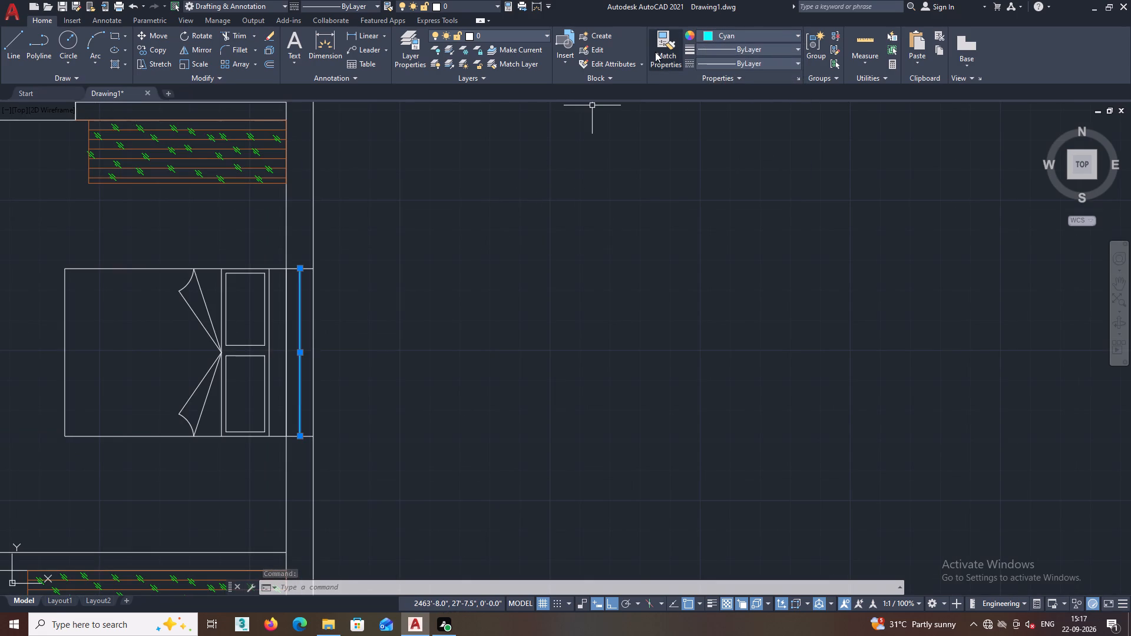
# Match the window's upper and lower end lines to the properties of its cyan centre line.
pyautogui.doubleClick(664, 51)
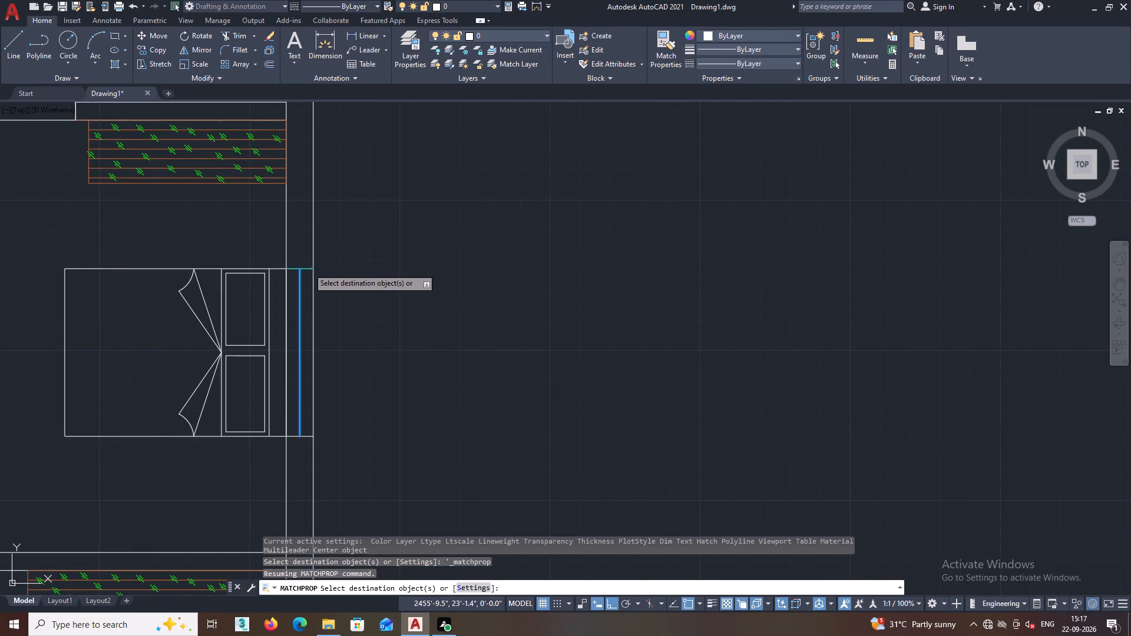
pyautogui.click(308, 268)
pyautogui.click(305, 435)
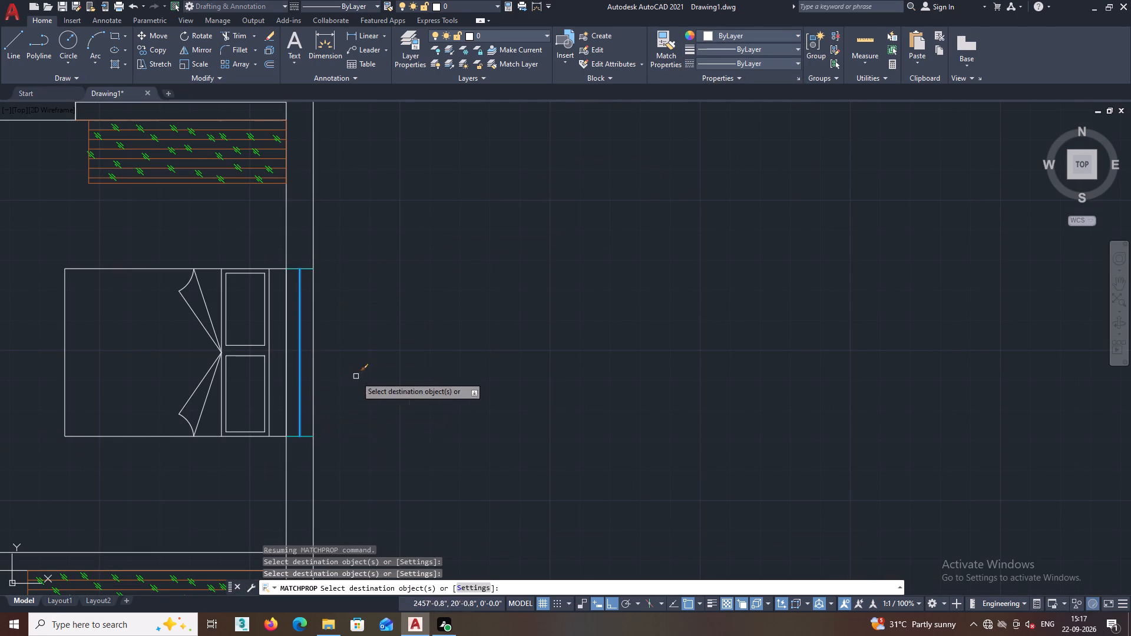
pyautogui.press('Escape')
pyautogui.press('Escape')
pyautogui.press('Escape')
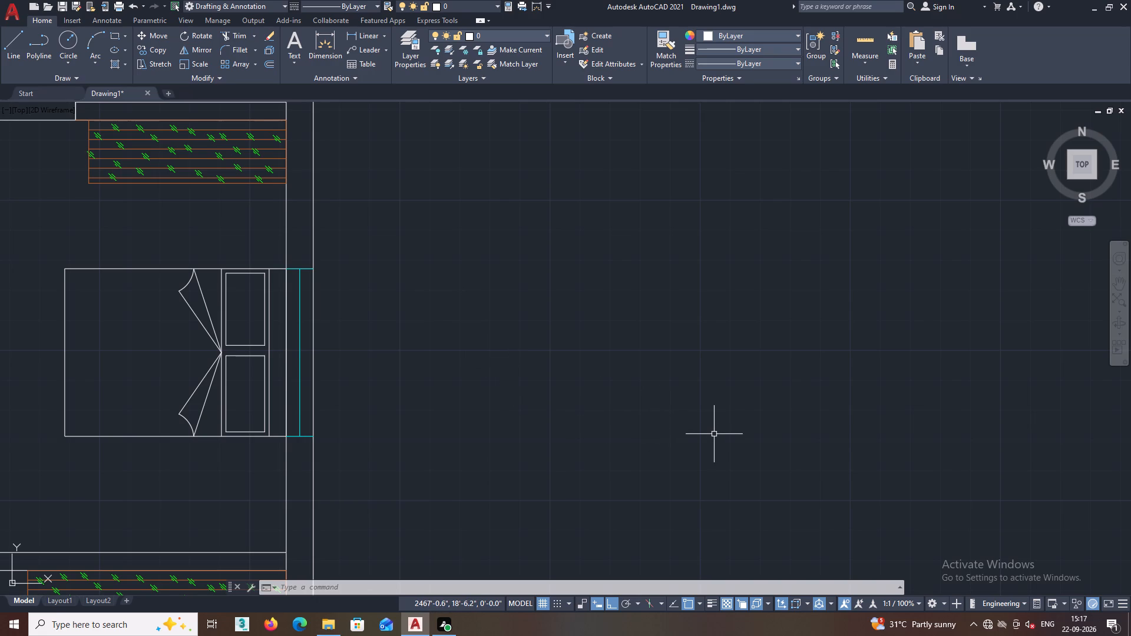
# Review the whole floor plan, including the right-hand bedrooms and the new window in the outer wall.
pyautogui.scroll(-1, 733, 422)
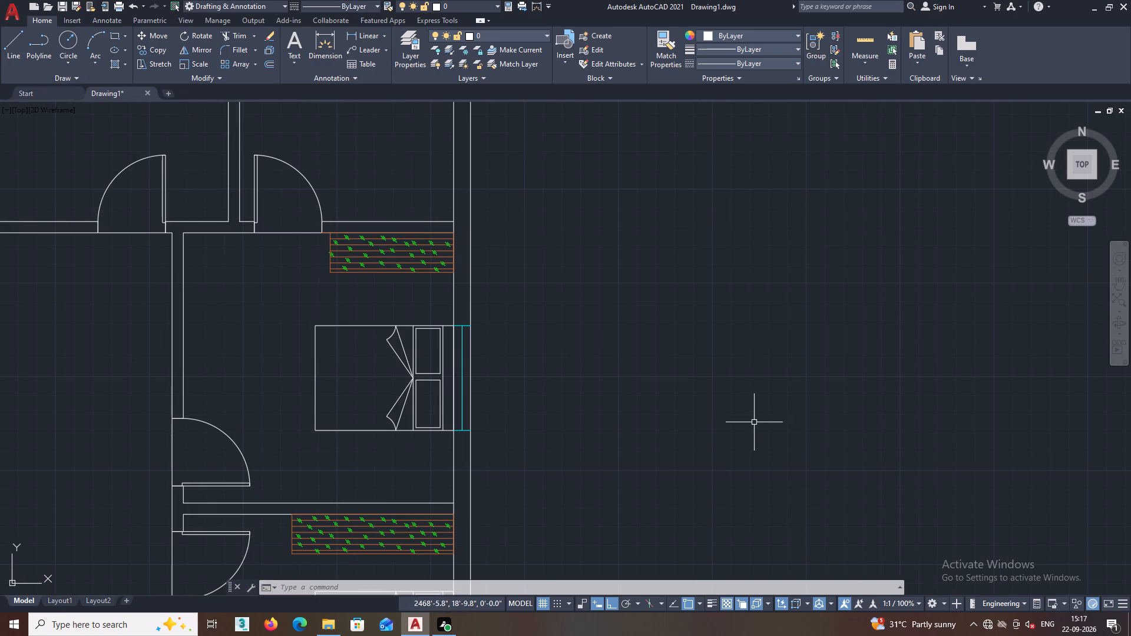
pyautogui.scroll(-2, 664, 314)
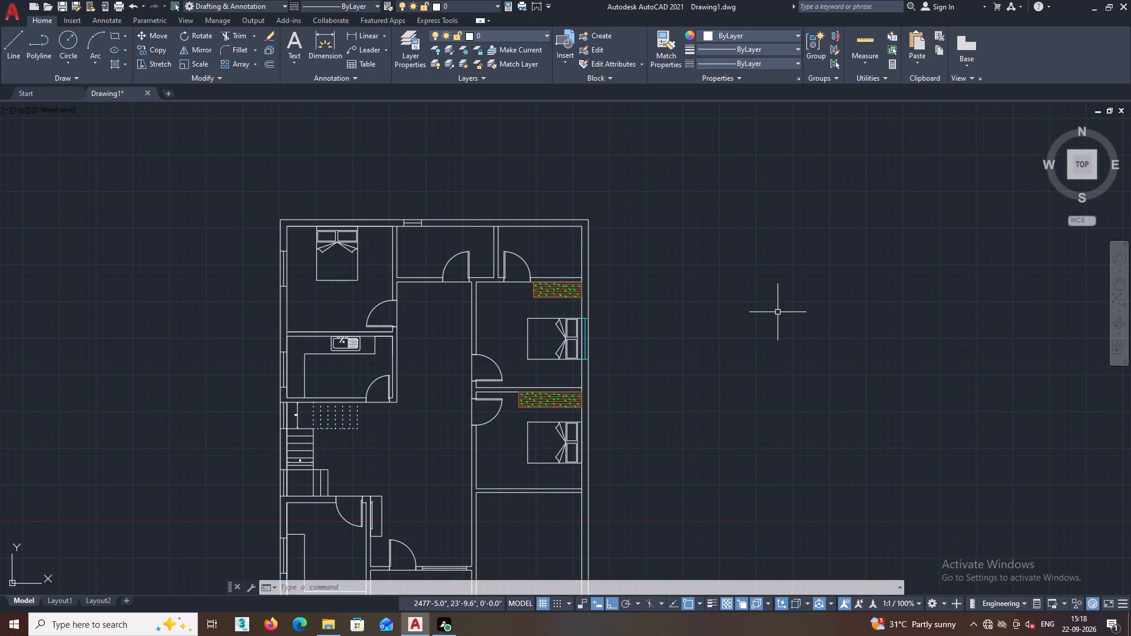
pyautogui.moveTo(768, 313); pyautogui.dragTo(789, 359, button='middle')
pyautogui.moveTo(786, 337); pyautogui.dragTo(802, 280, button='middle')
pyautogui.scroll(-1, 796, 290)
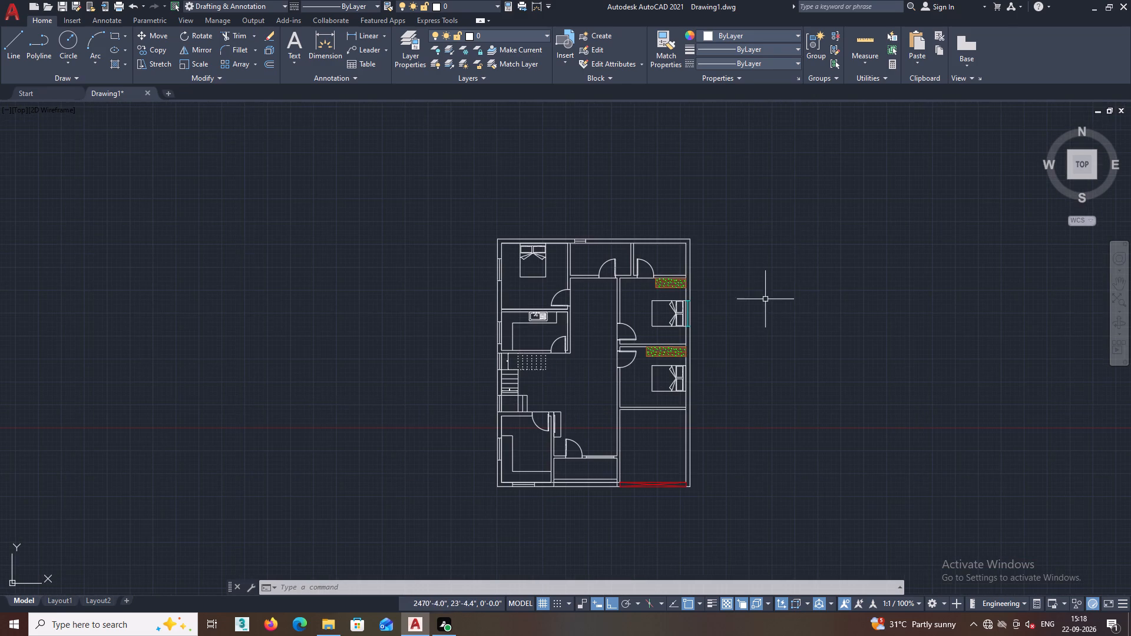
pyautogui.moveTo(762, 299); pyautogui.dragTo(752, 304, button='middle')
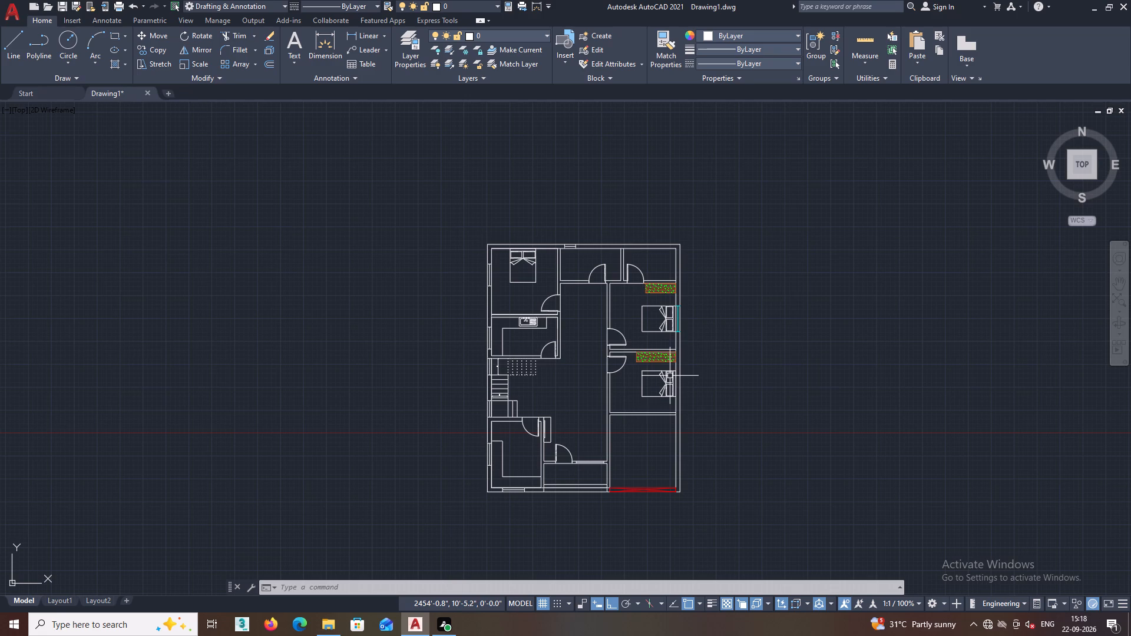
pyautogui.scroll(2, 670, 350)
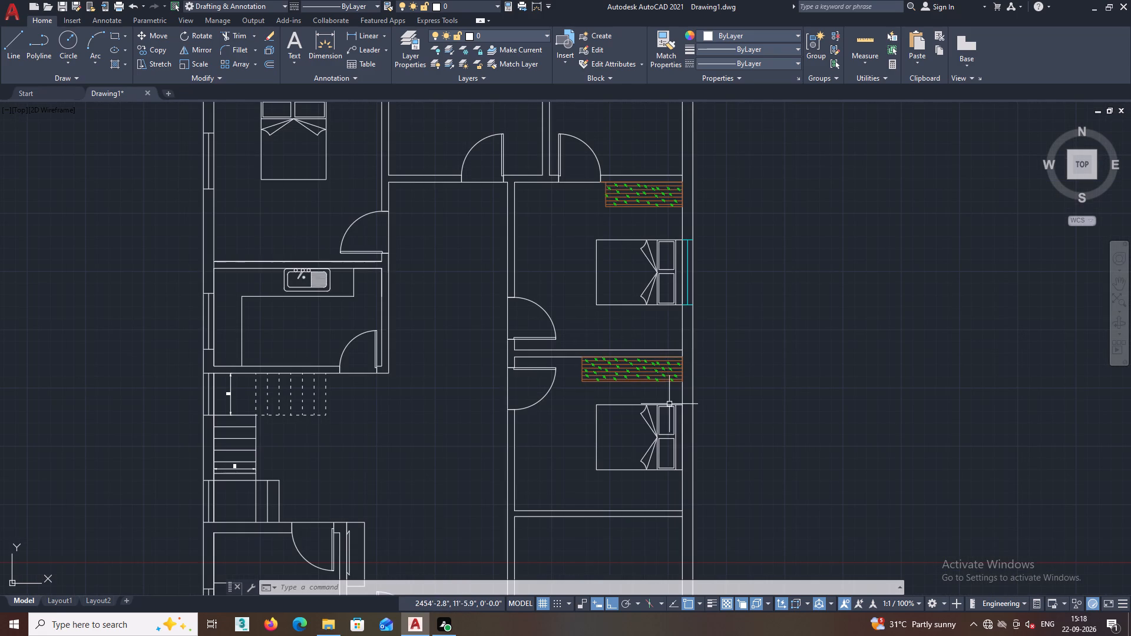
pyautogui.moveTo(624, 299); pyautogui.dragTo(633, 343, button='middle')
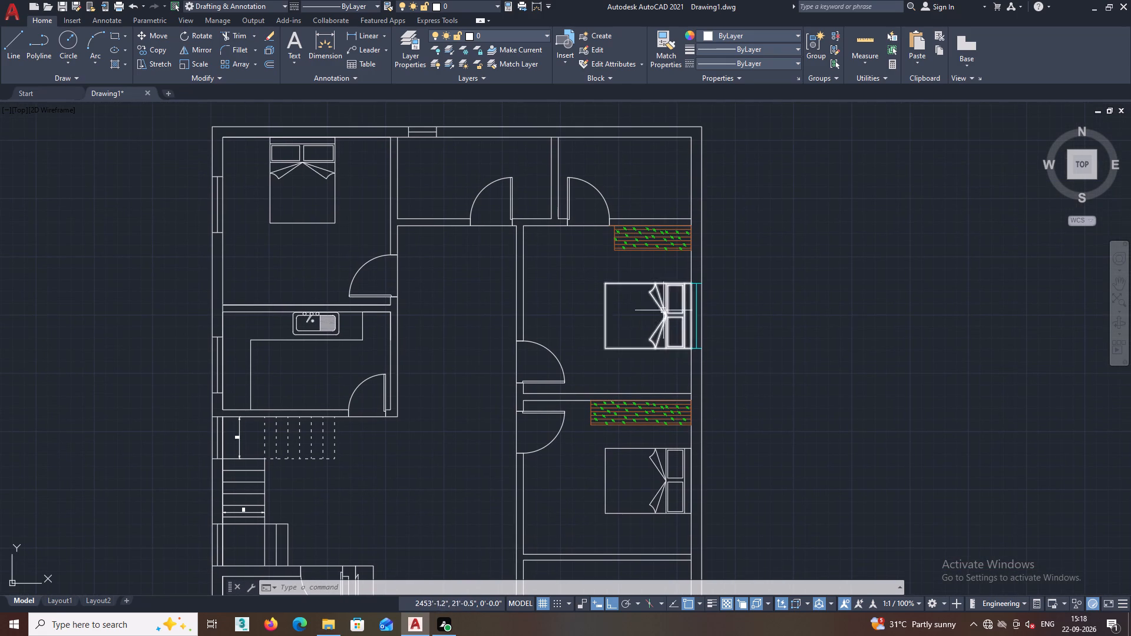
# Copy the lower bedroom's whole wardrobe, including all its green hatch marks, about 14'-8" horizontally to the empty space outside the outer wall.
pyautogui.scroll(3, 648, 409)
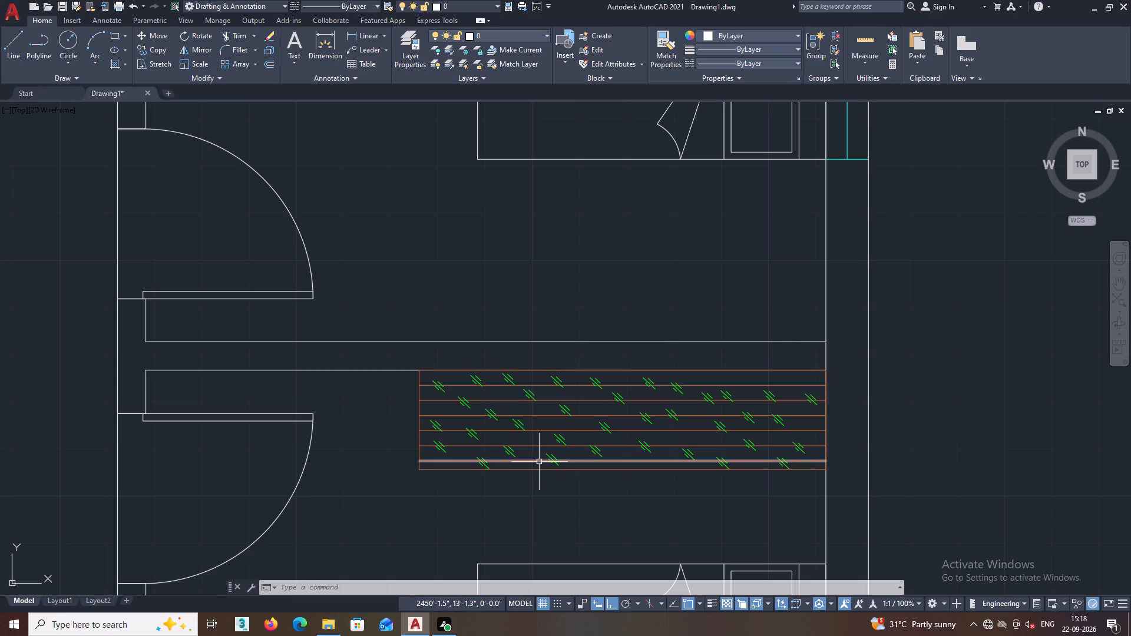
pyautogui.moveTo(638, 512); pyautogui.dragTo(715, 540, button='middle')
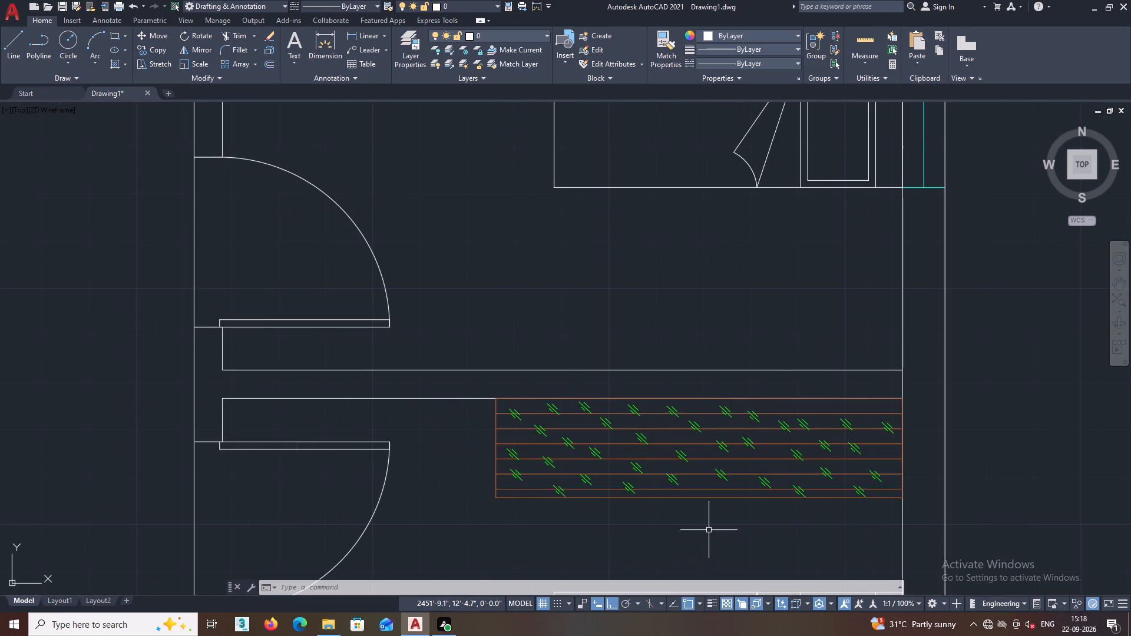
pyautogui.middleClick(701, 499)
pyautogui.scroll(1, 700, 502)
pyautogui.click(727, 521)
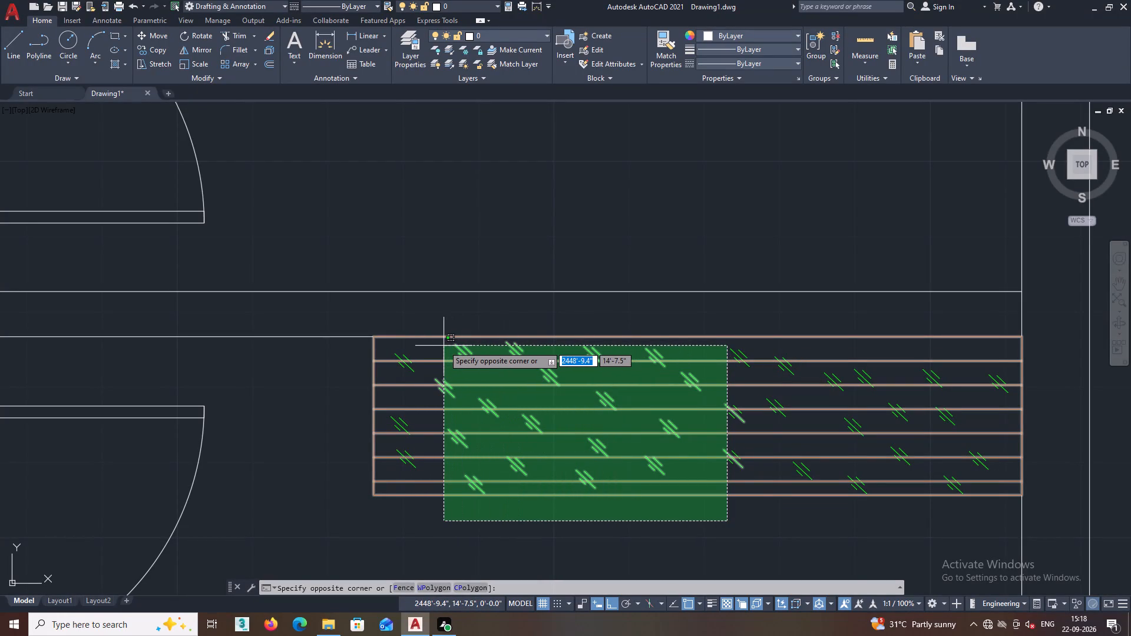
pyautogui.click(385, 343)
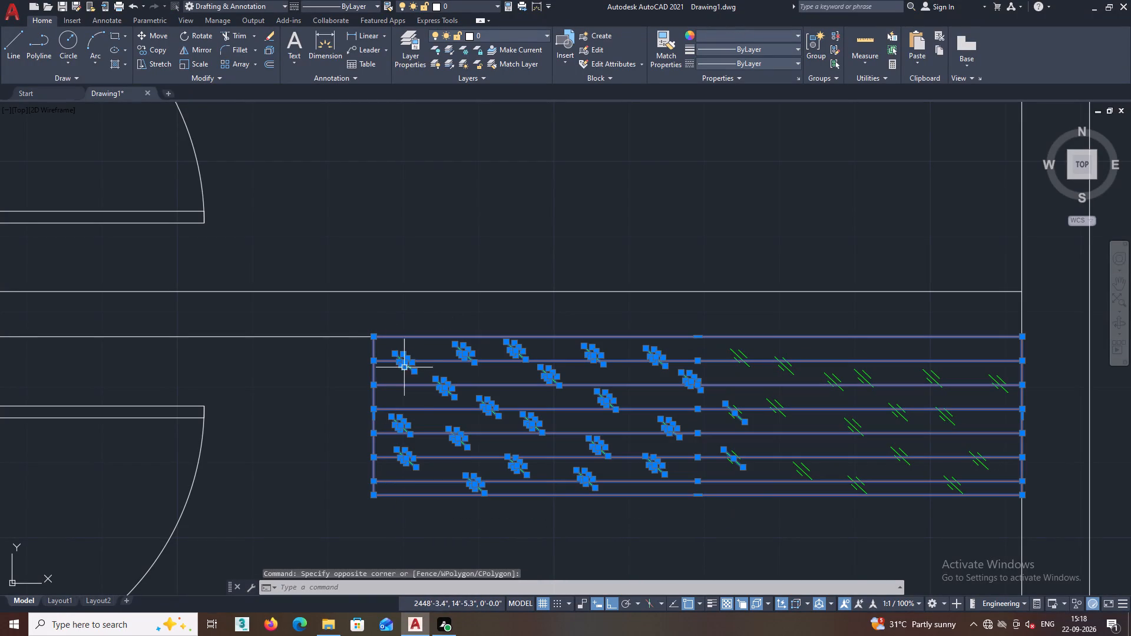
pyautogui.scroll(-1, 439, 409)
pyautogui.moveTo(445, 412); pyautogui.dragTo(399, 411, button='middle')
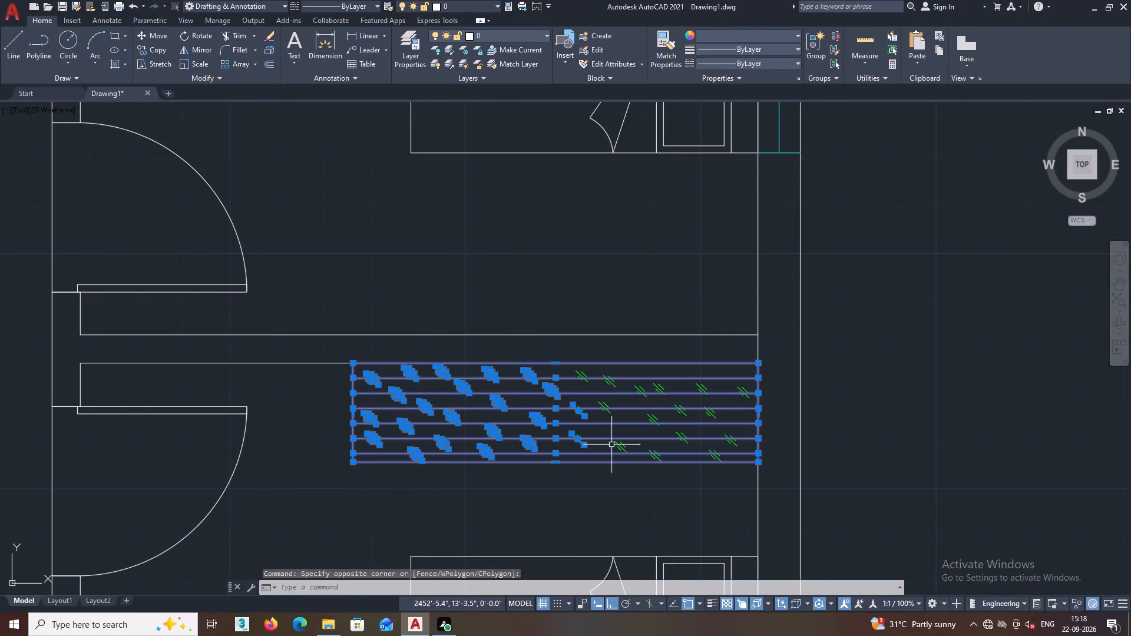
pyautogui.scroll(1, 736, 474)
pyautogui.click(743, 481)
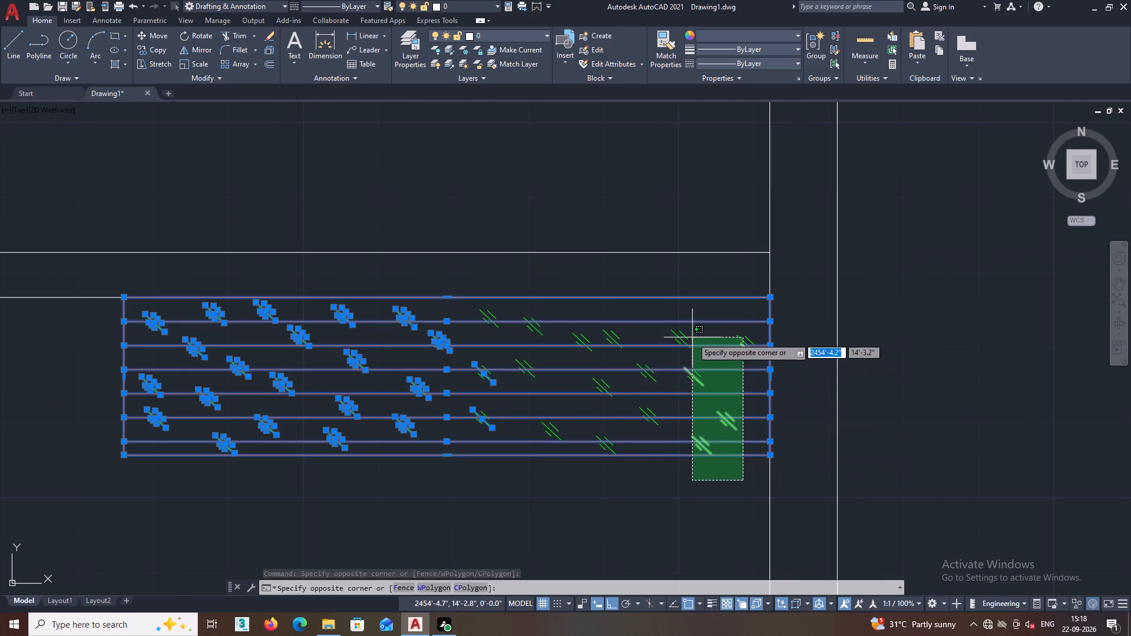
pyautogui.click(475, 305)
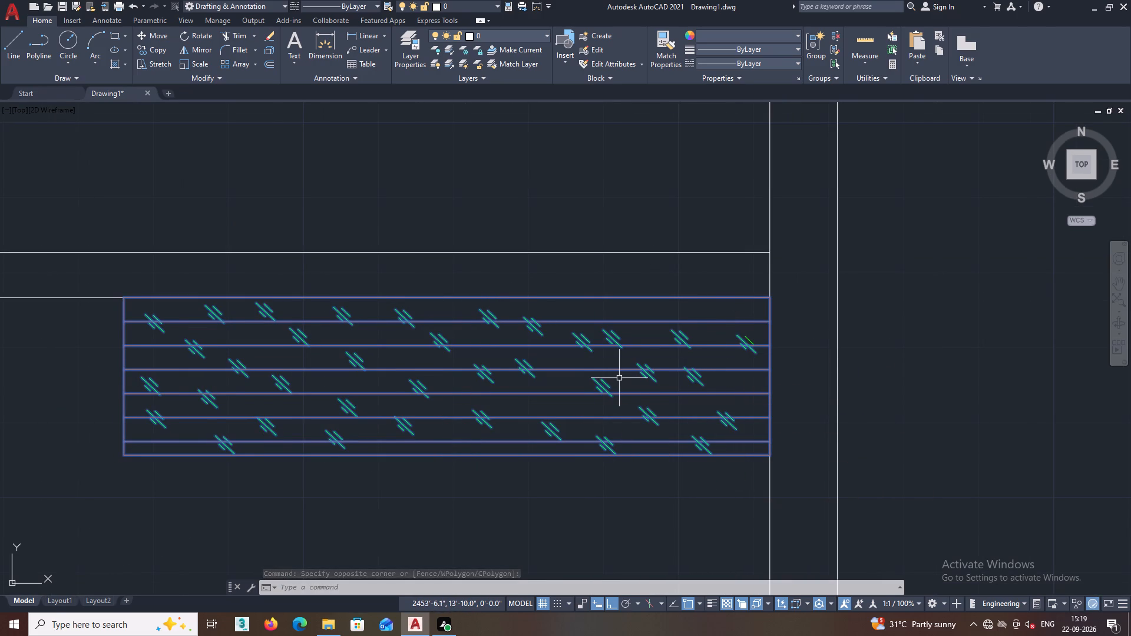
pyautogui.scroll(2, 749, 344)
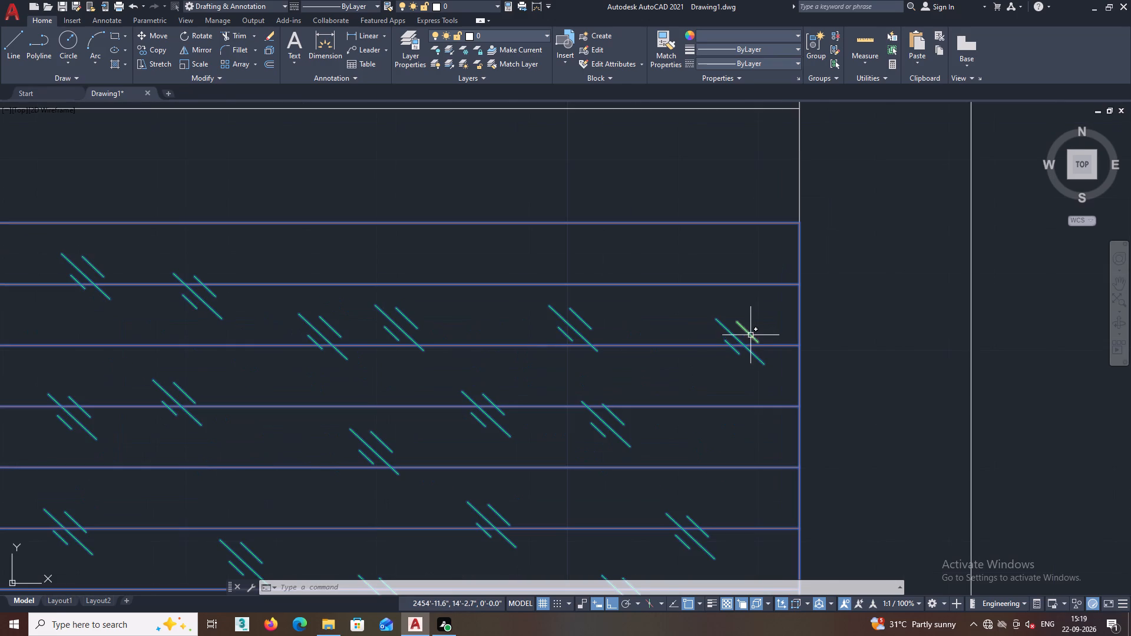
pyautogui.click(751, 332)
pyautogui.scroll(-2, 757, 340)
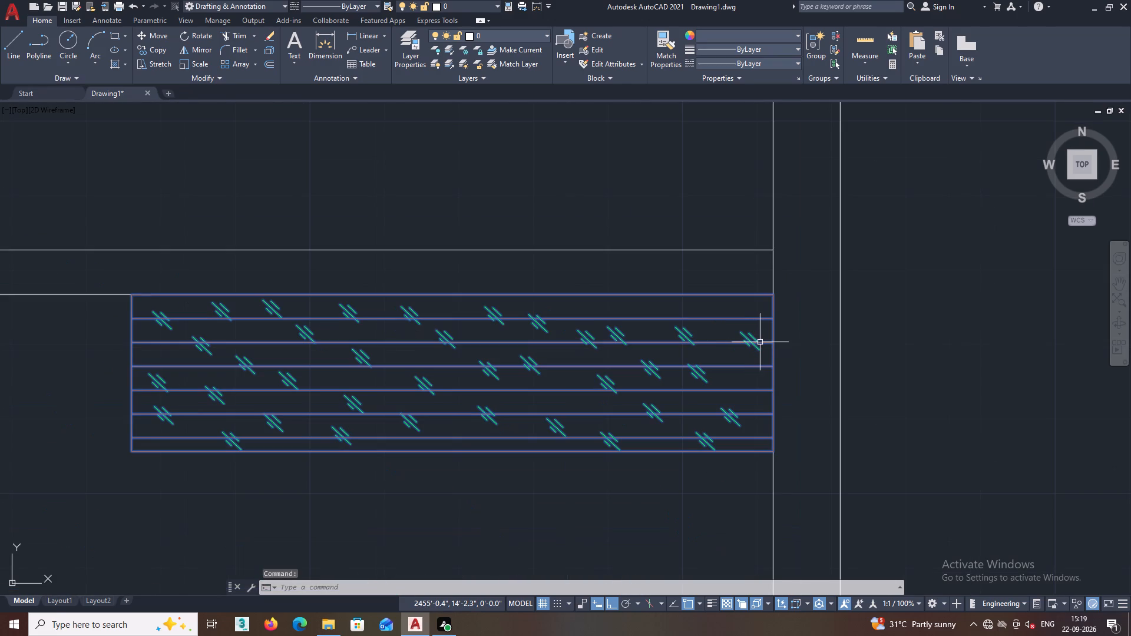
pyautogui.scroll(-2, 610, 419)
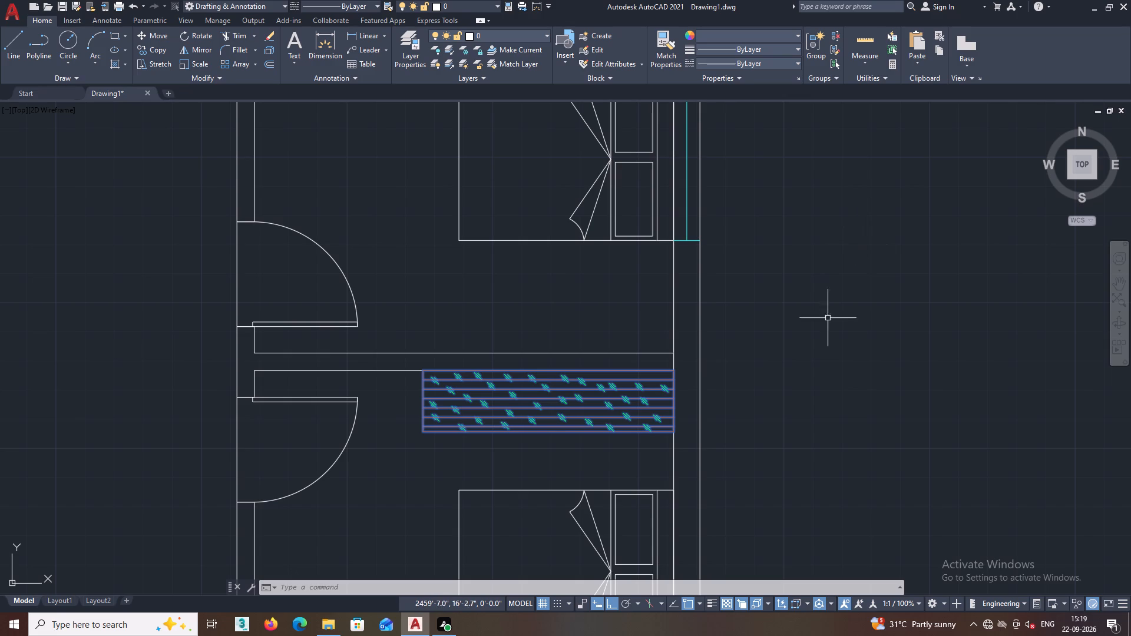
pyautogui.moveTo(802, 317); pyautogui.dragTo(799, 300, button='middle')
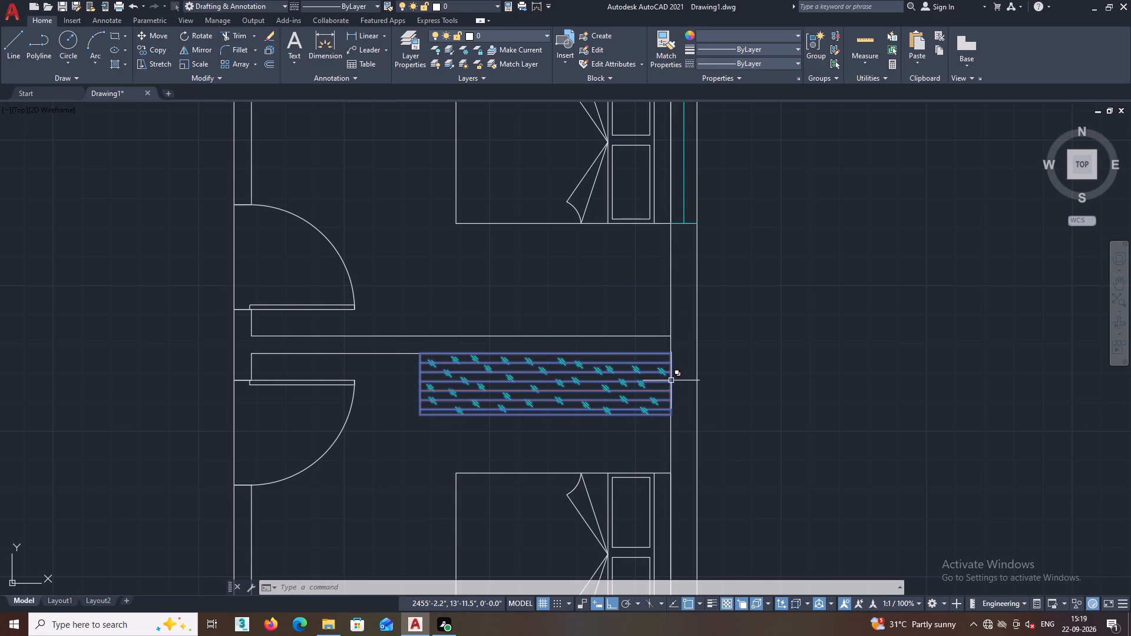
pyautogui.rightClick(758, 287)
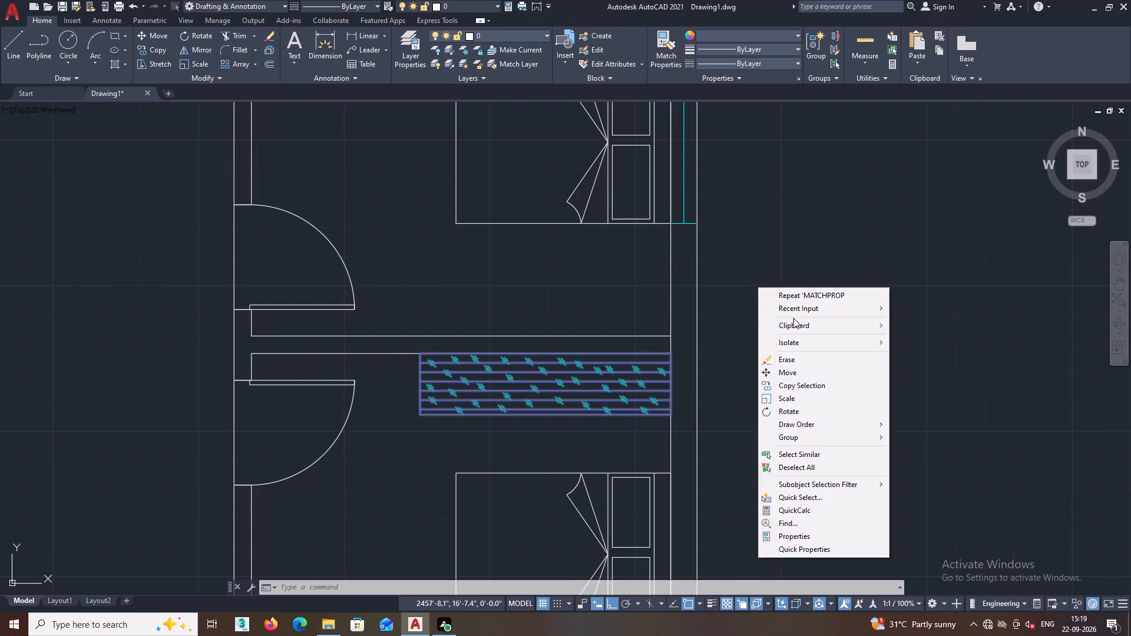
pyautogui.click(798, 386)
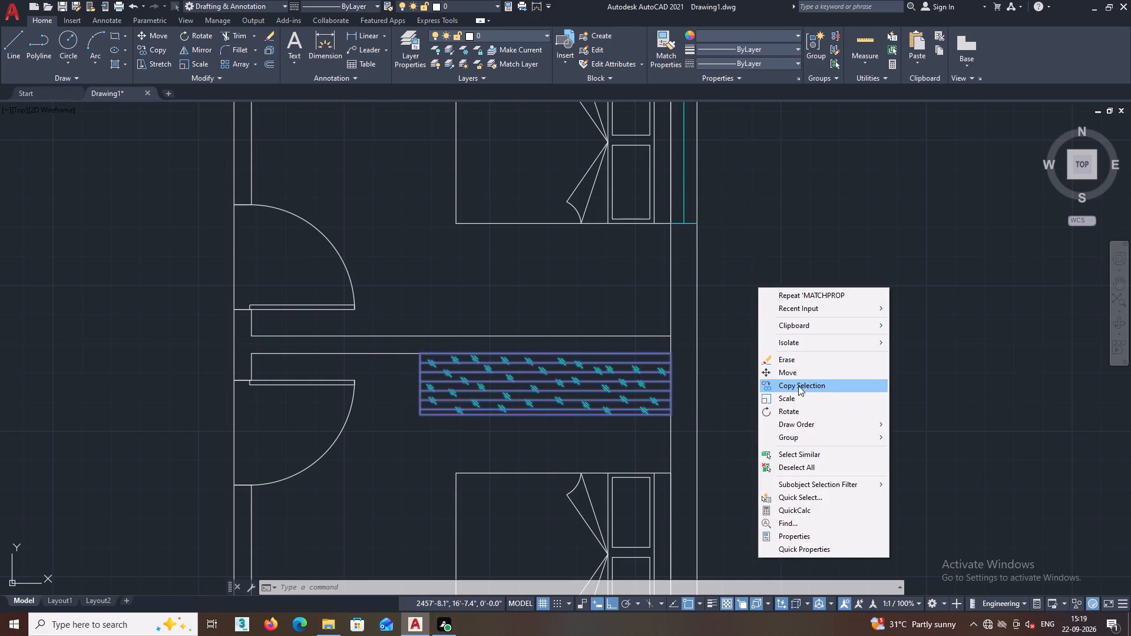
pyautogui.click(671, 352)
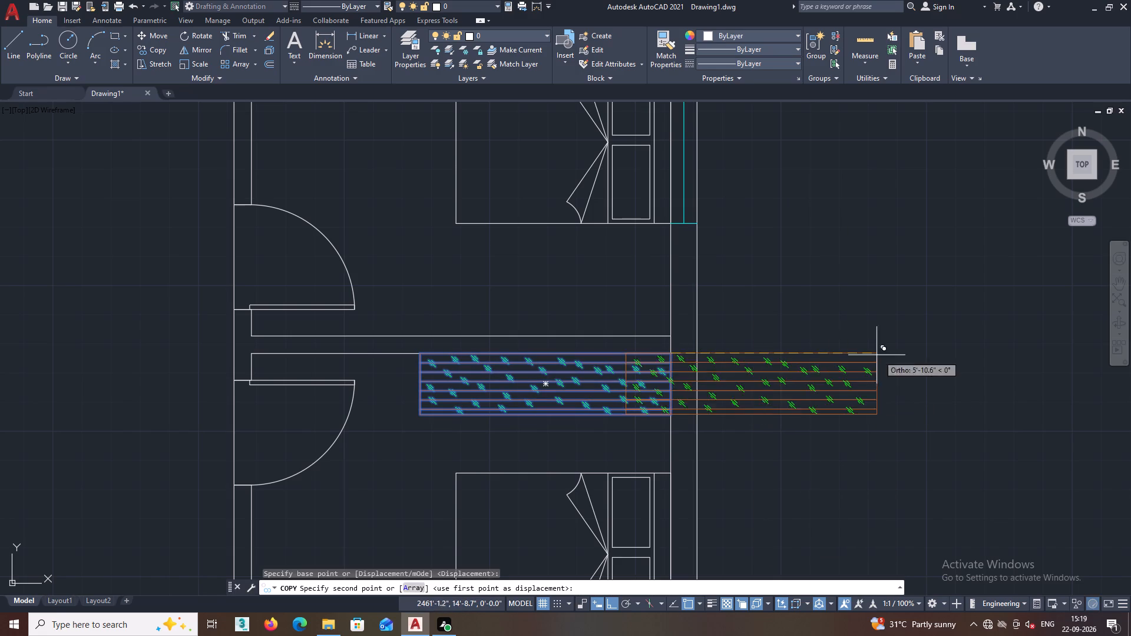
pyautogui.moveTo(1014, 354); pyautogui.dragTo(940, 365, button='middle')
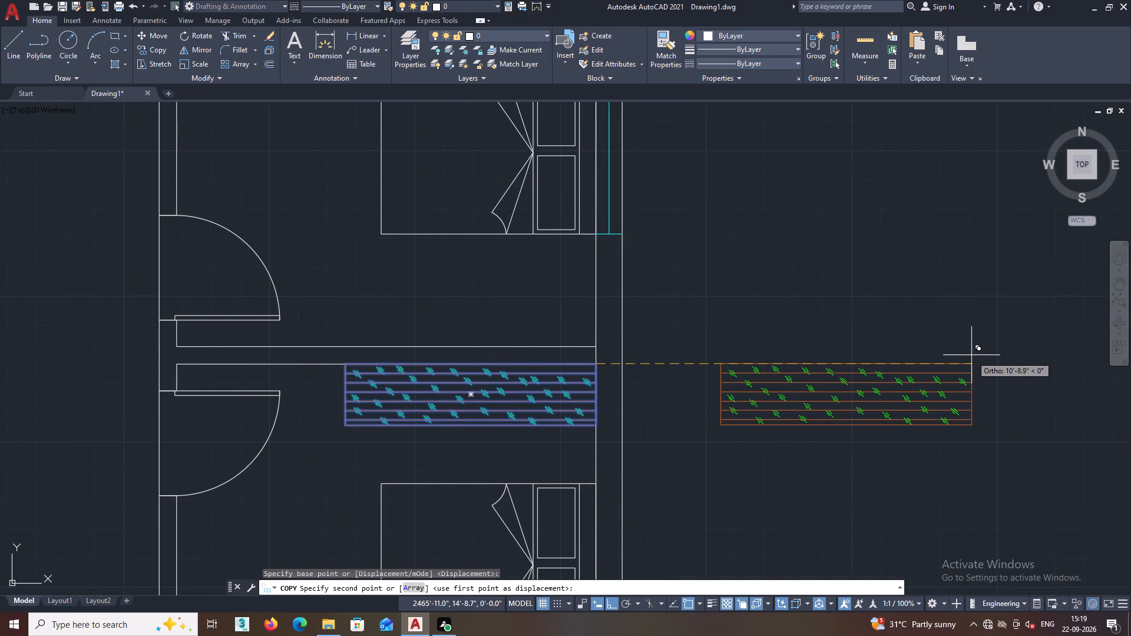
pyautogui.press('F8')
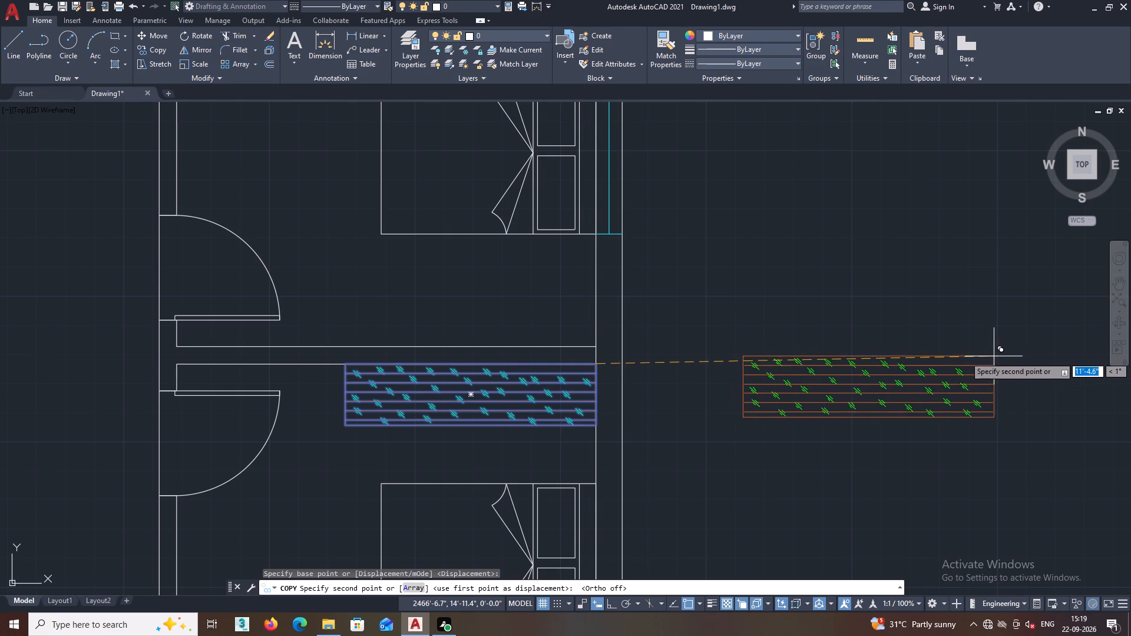
pyautogui.moveTo(994, 356); pyautogui.dragTo(885, 367, button='middle')
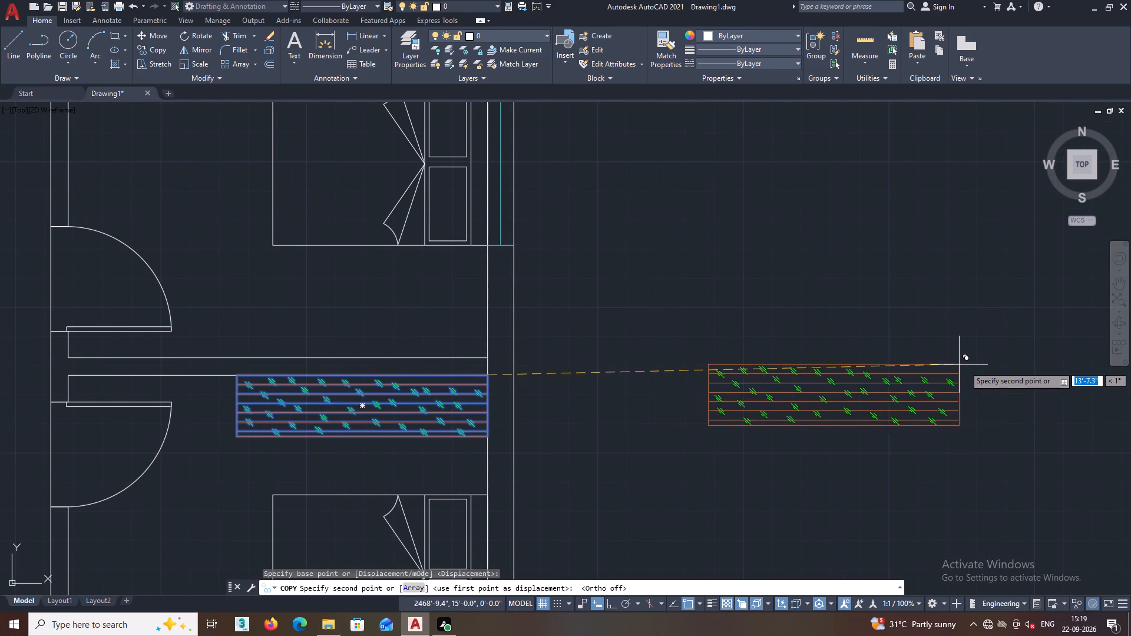
pyautogui.press('F8')
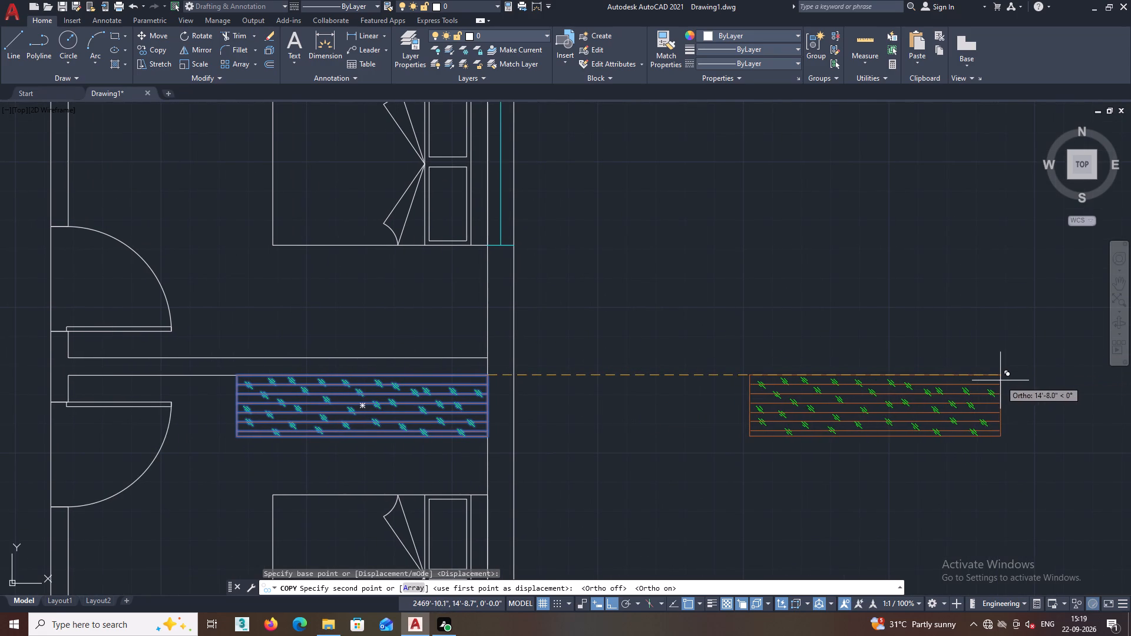
pyautogui.click(1000, 380)
pyautogui.press('Escape')
# Rotate the wardrobe copy outside the plan 90 degrees about its centre so it stands vertically.
pyautogui.moveTo(1034, 442); pyautogui.dragTo(1015, 418, button='middle')
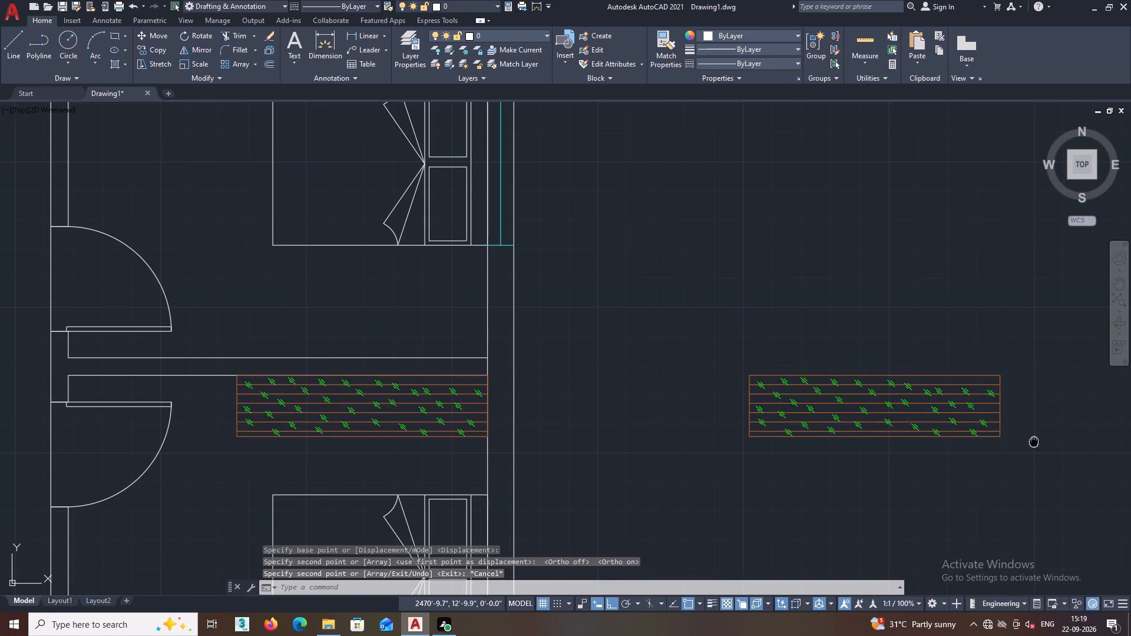
pyautogui.moveTo(1015, 418); pyautogui.dragTo(1009, 412, button='middle')
pyautogui.scroll(-2, 1011, 420)
pyautogui.moveTo(1010, 422); pyautogui.dragTo(991, 450, button='middle')
pyautogui.doubleClick(995, 452)
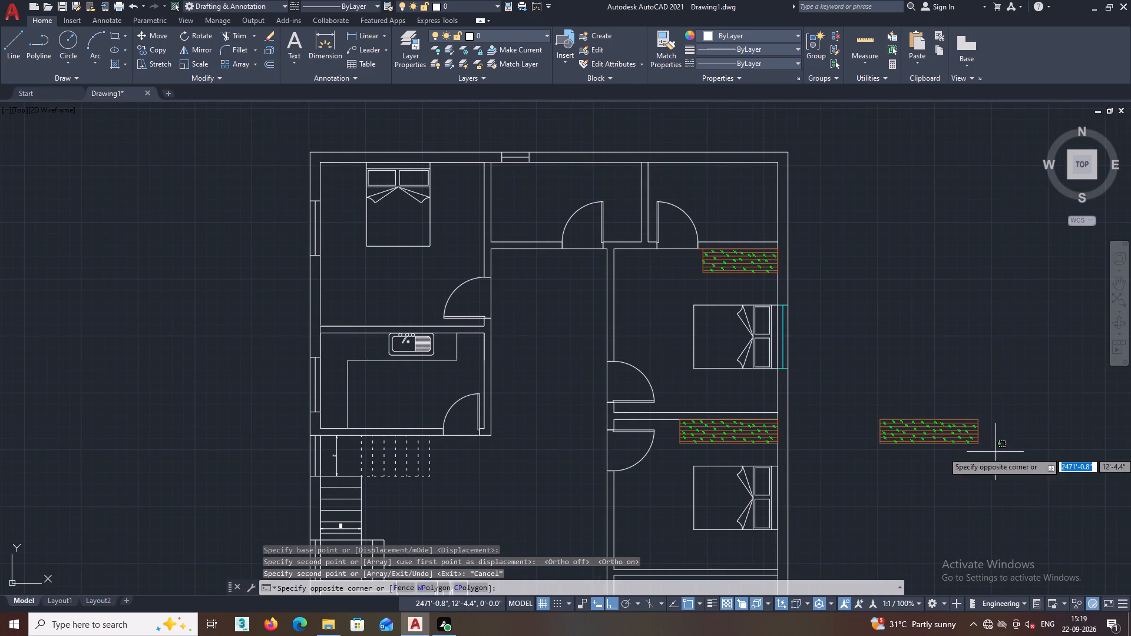
pyautogui.click(856, 385)
pyautogui.rightClick(902, 289)
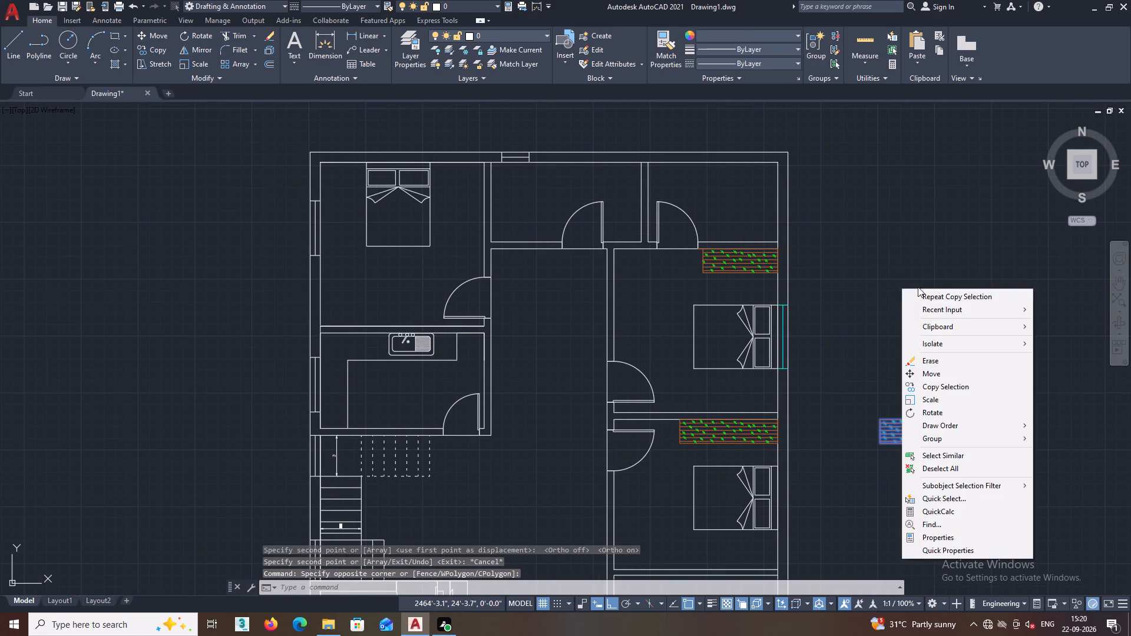
pyautogui.click(938, 412)
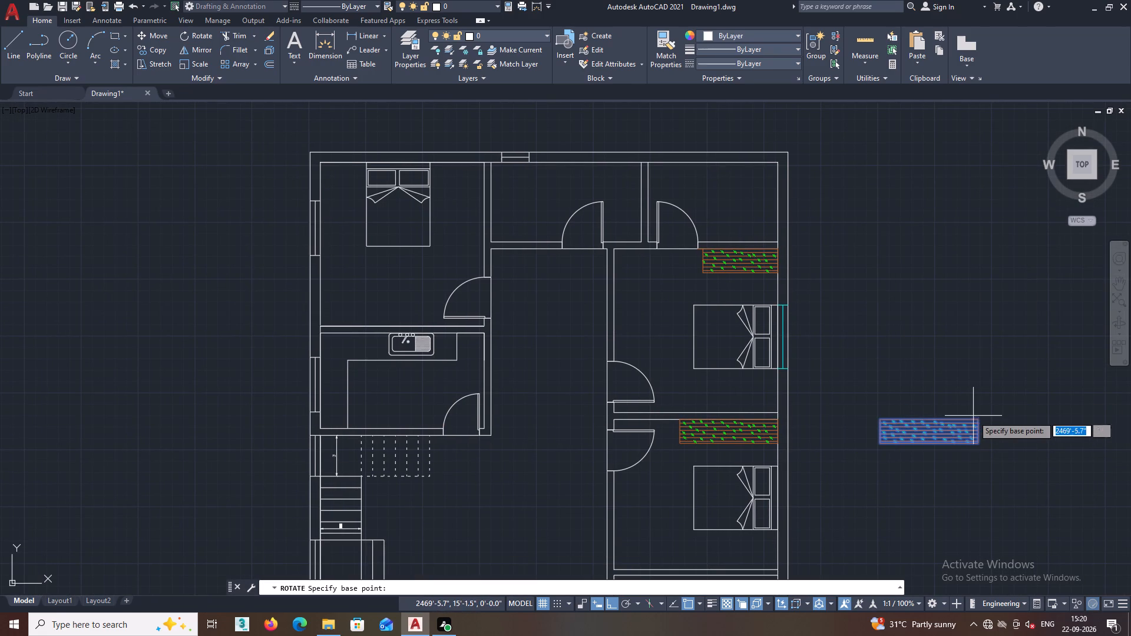
pyautogui.doubleClick(930, 433)
pyautogui.click(935, 405)
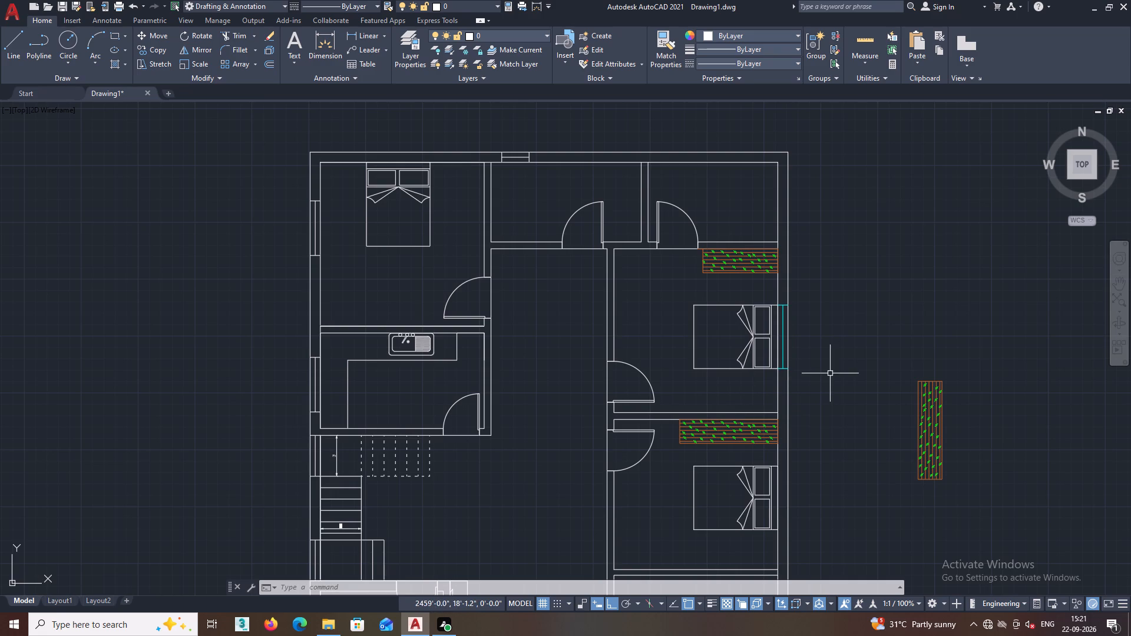
# Copy the vertical wardrobe by its upper-right corner to the upper-right inner corner of the upper-left bedroom.
pyautogui.moveTo(922, 389); pyautogui.dragTo(903, 379, button='middle')
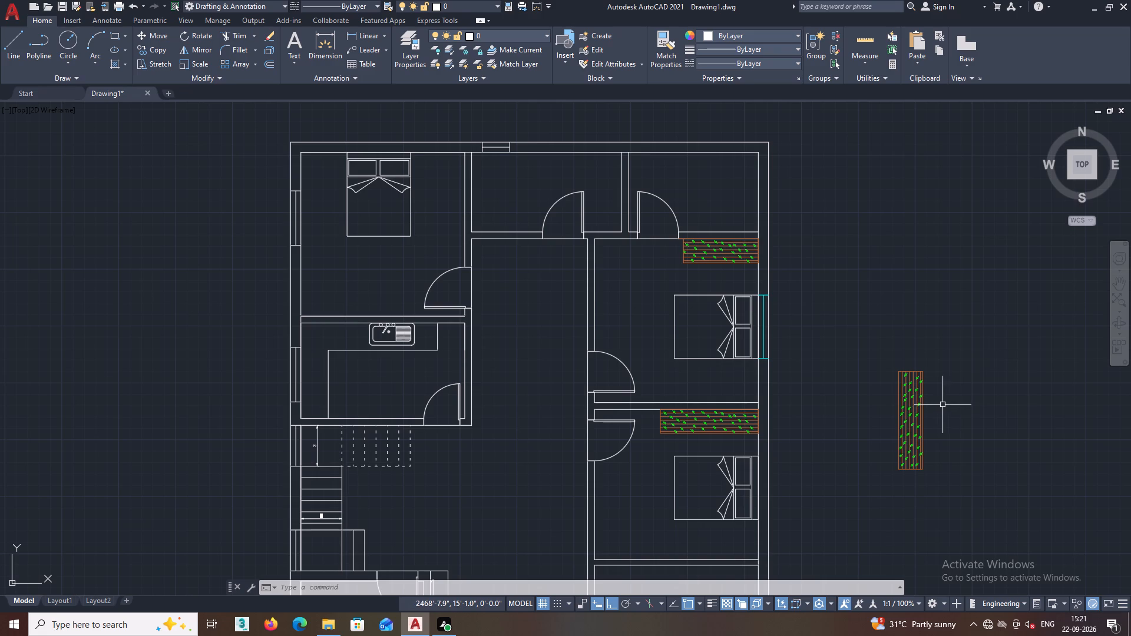
pyautogui.moveTo(943, 405); pyautogui.dragTo(908, 402, button='middle')
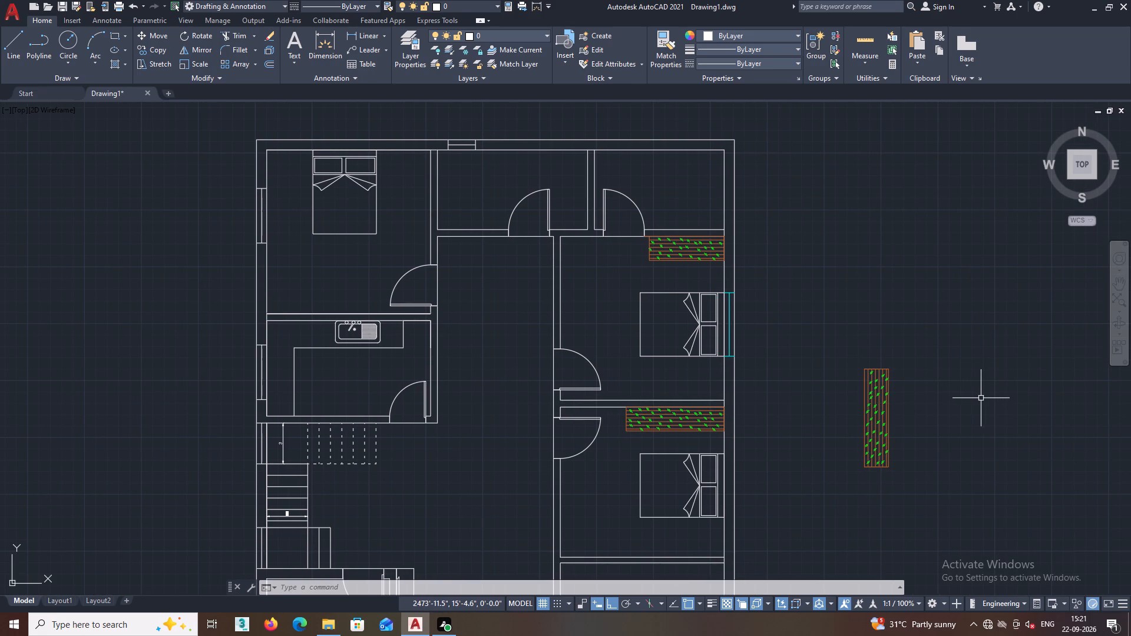
pyautogui.moveTo(974, 399); pyautogui.dragTo(911, 414, button='middle')
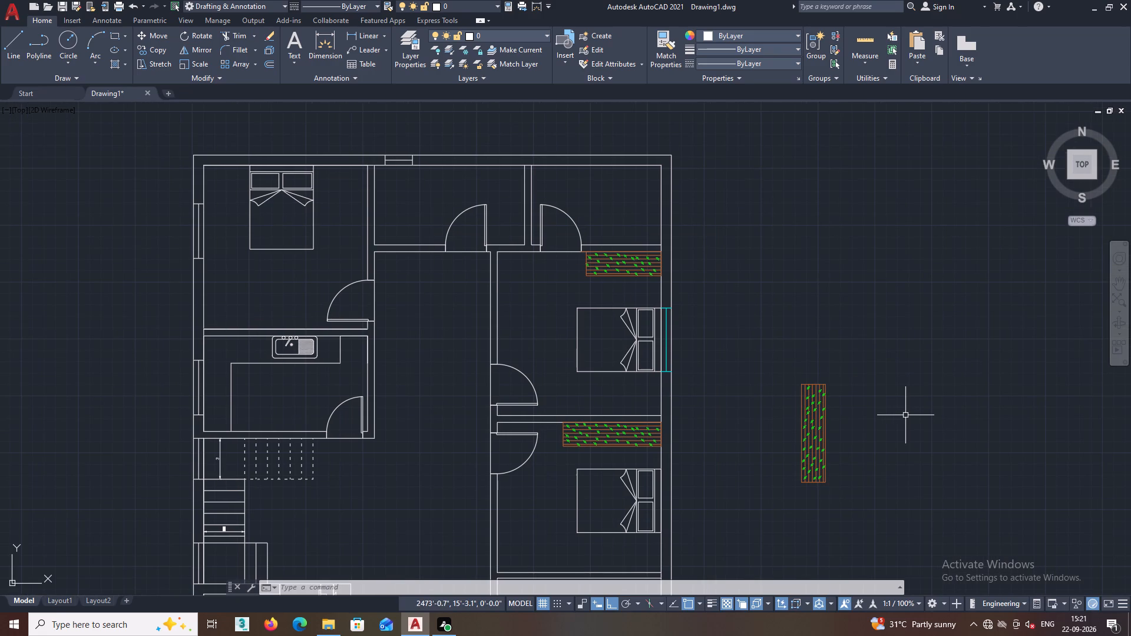
pyautogui.click(865, 511)
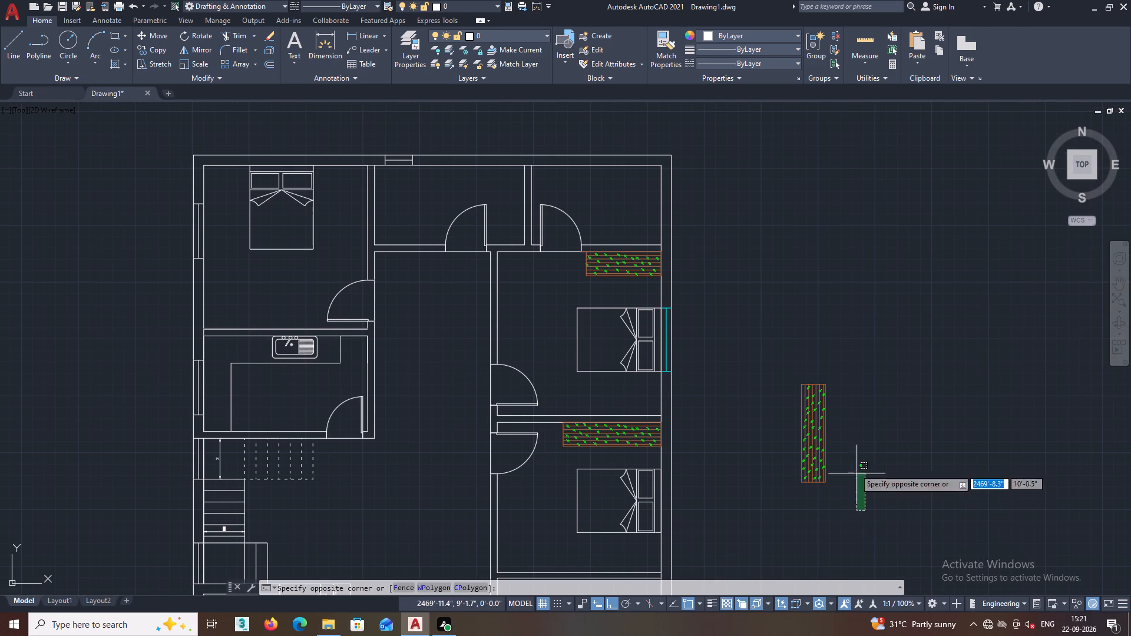
pyautogui.click(792, 360)
pyautogui.rightClick(850, 295)
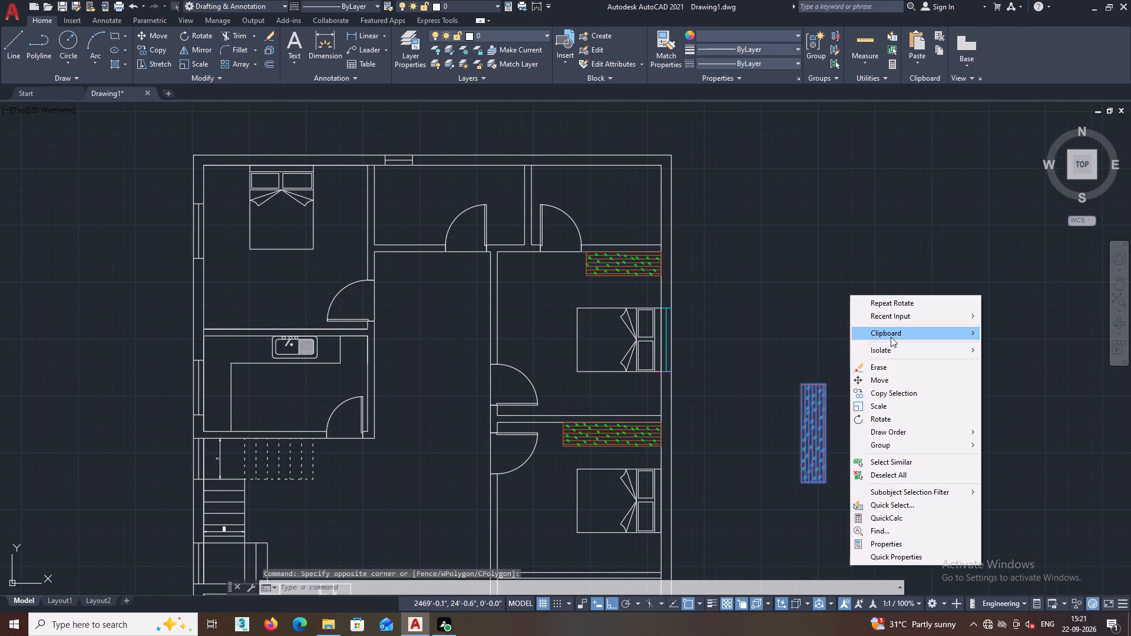
pyautogui.click(892, 393)
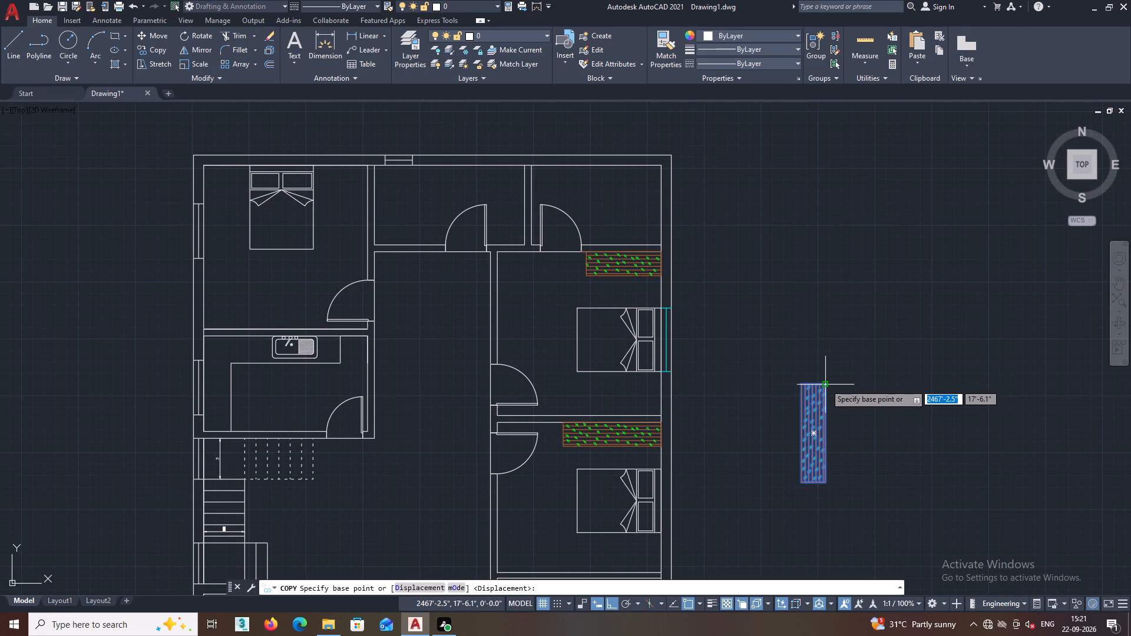
pyautogui.click(825, 383)
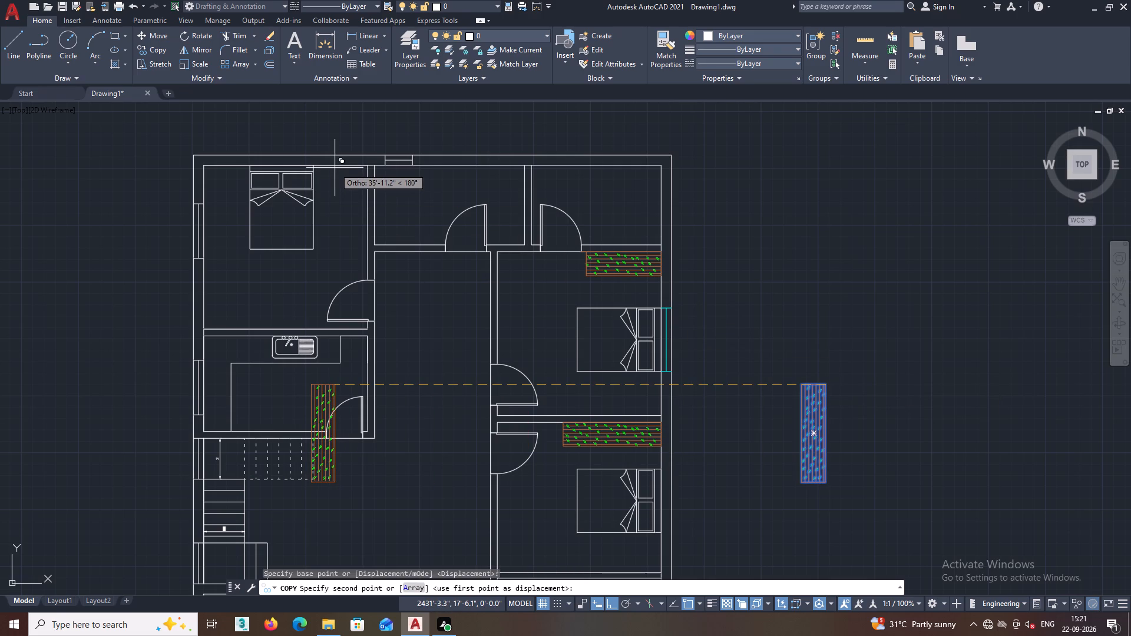
pyautogui.press('F8')
pyautogui.scroll(2, 351, 164)
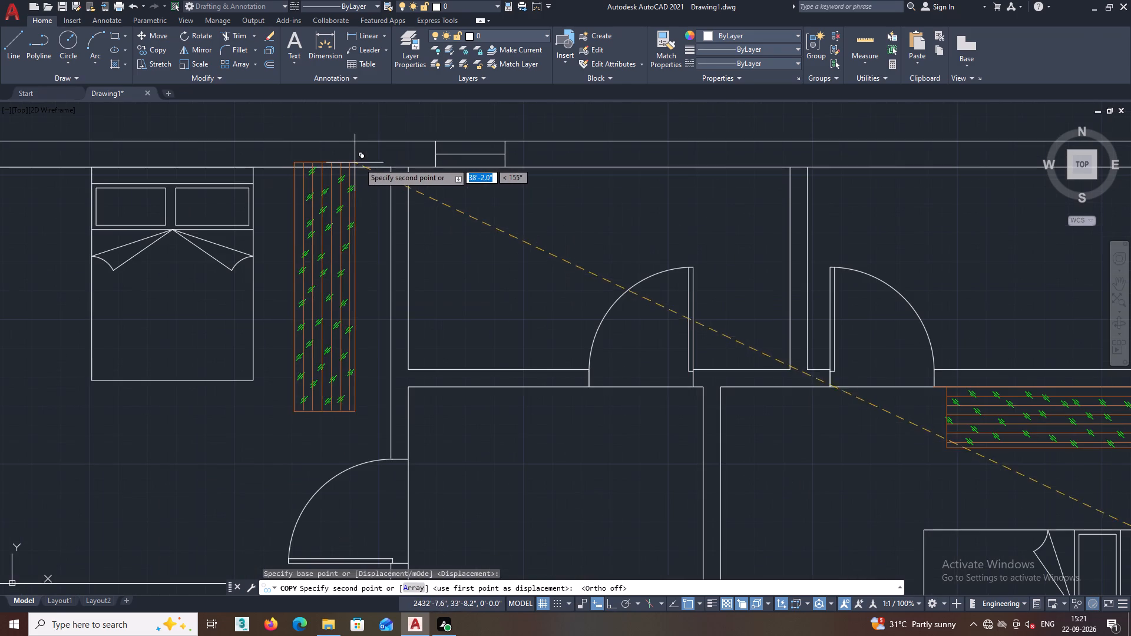
pyautogui.click(390, 168)
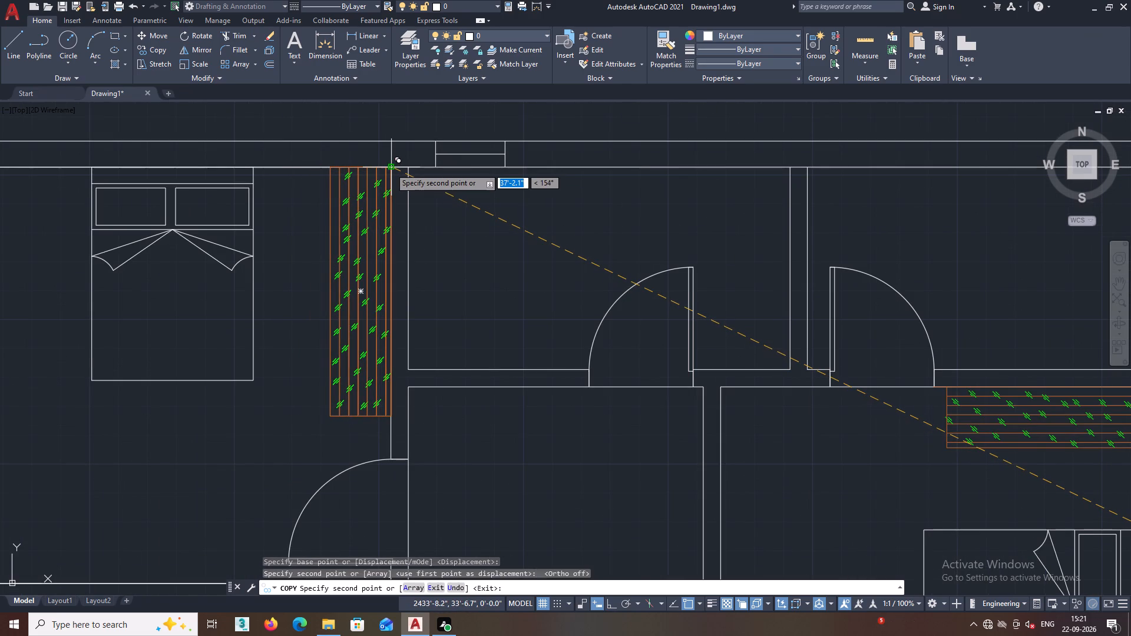
pyautogui.press('Escape')
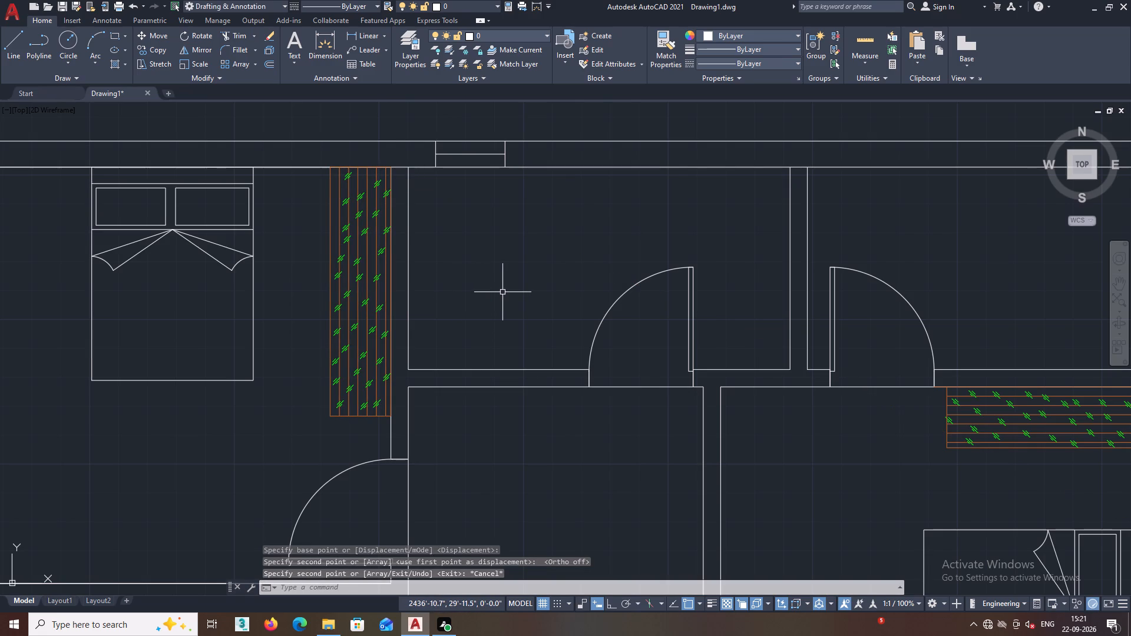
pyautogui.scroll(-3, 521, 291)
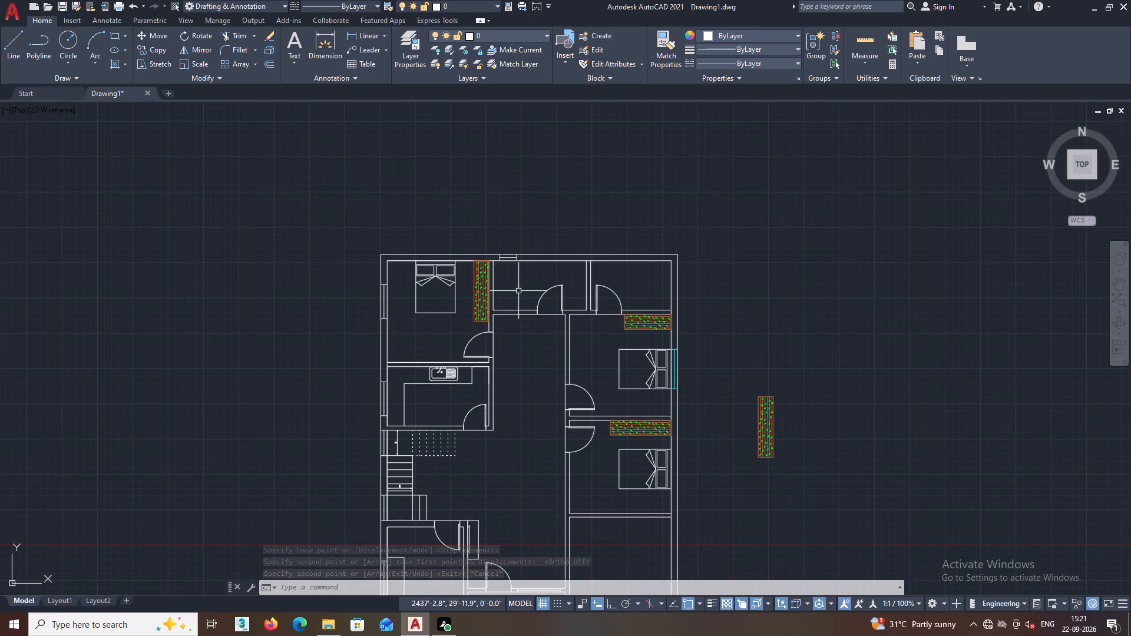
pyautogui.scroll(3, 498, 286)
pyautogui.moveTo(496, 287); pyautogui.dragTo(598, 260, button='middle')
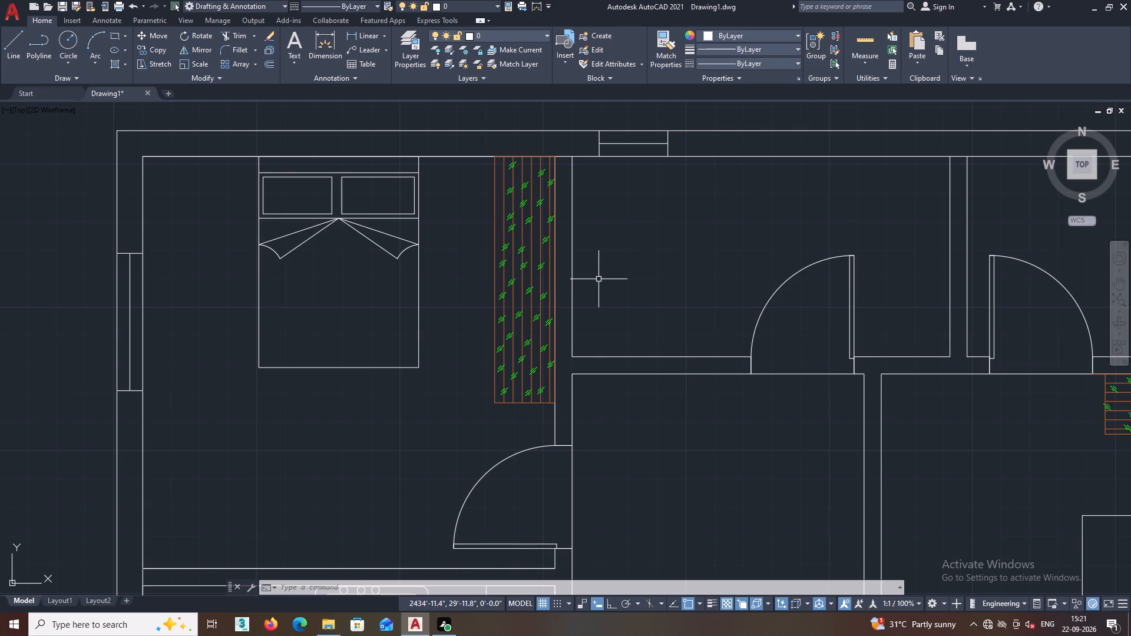
# Delete the leftover vertical wardrobe copy standing outside the outer wall.
pyautogui.scroll(-4, 610, 289)
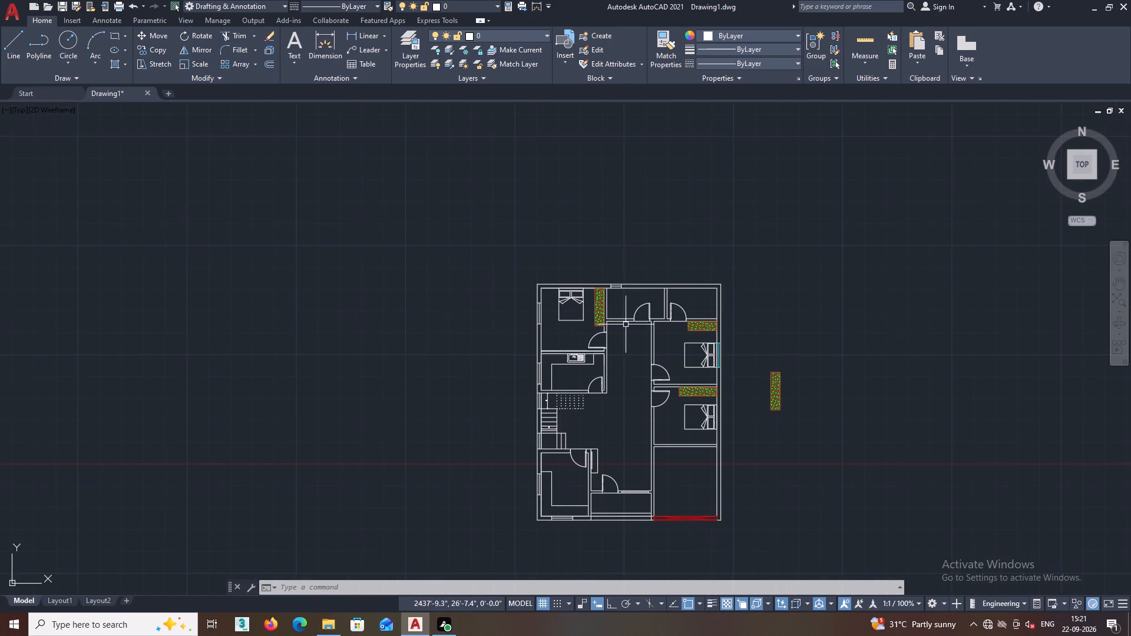
pyautogui.moveTo(627, 324); pyautogui.dragTo(591, 317, button='middle')
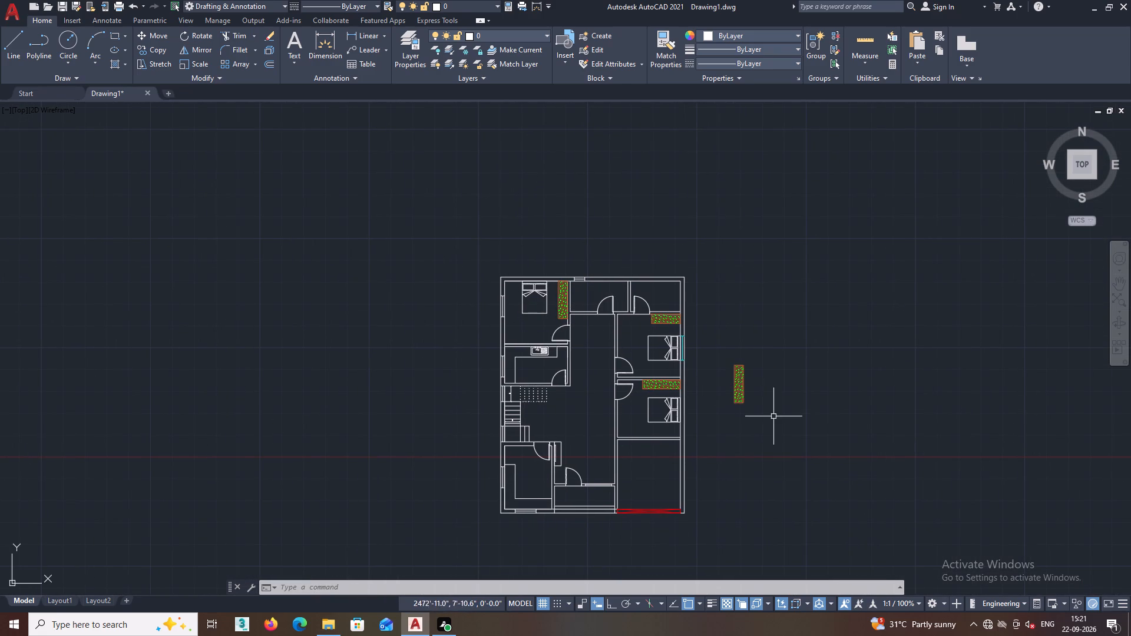
pyautogui.click(769, 437)
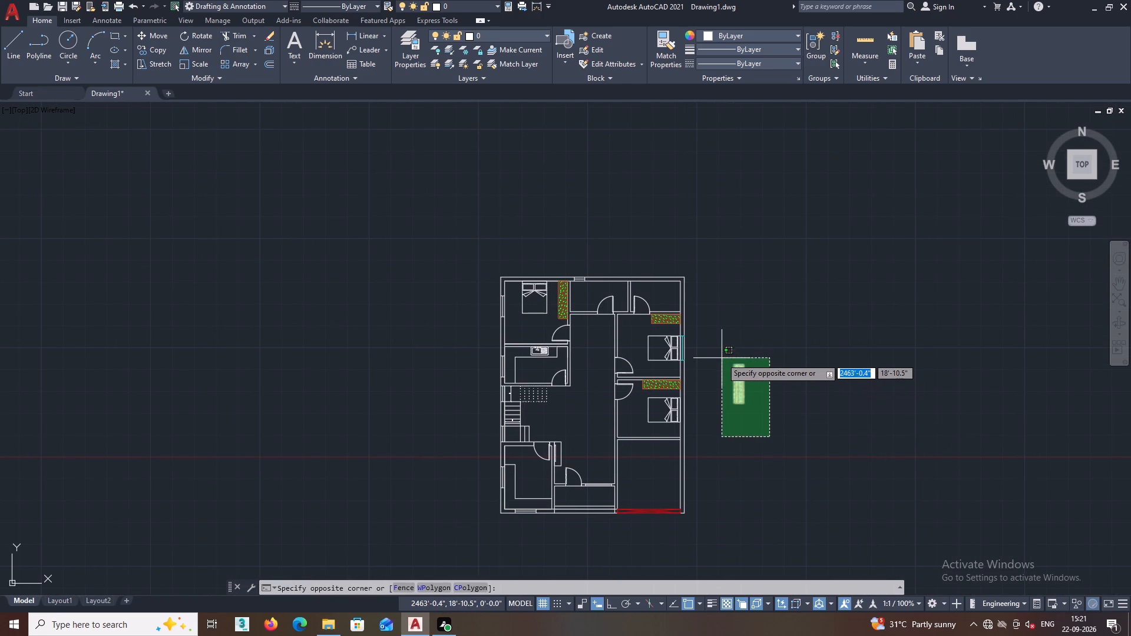
pyautogui.click(722, 357)
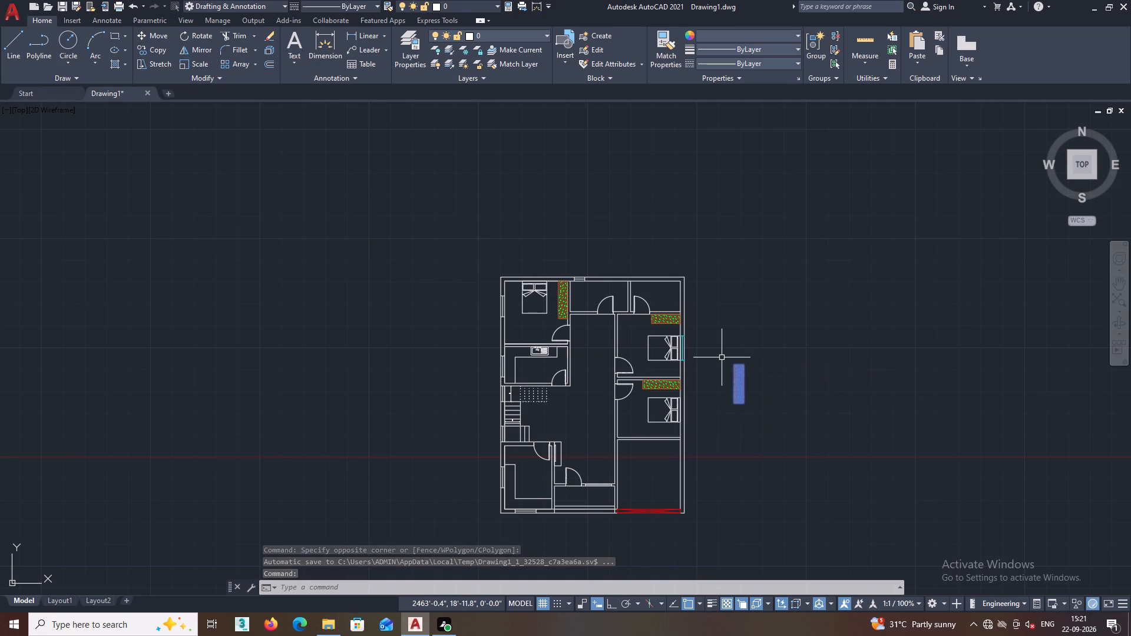
pyautogui.press('Delete')
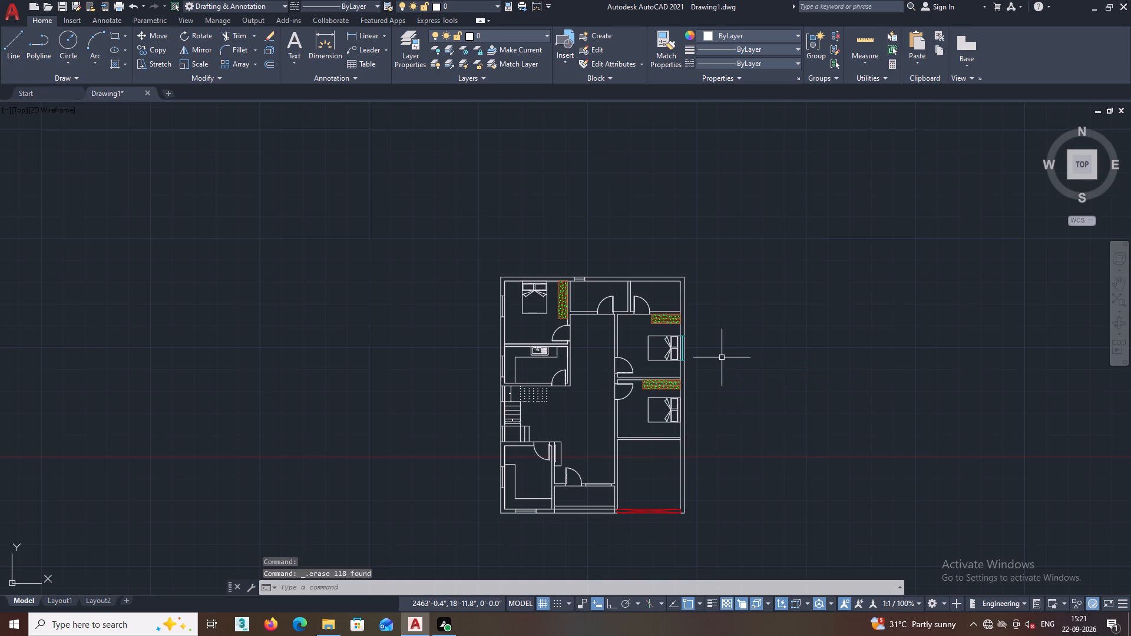
# Copy the upper bedroom's cyan window about 11'-10" straight down the outer wall, aligning its upper inner corner with the lower bed's top corner.
pyautogui.scroll(2, 575, 270)
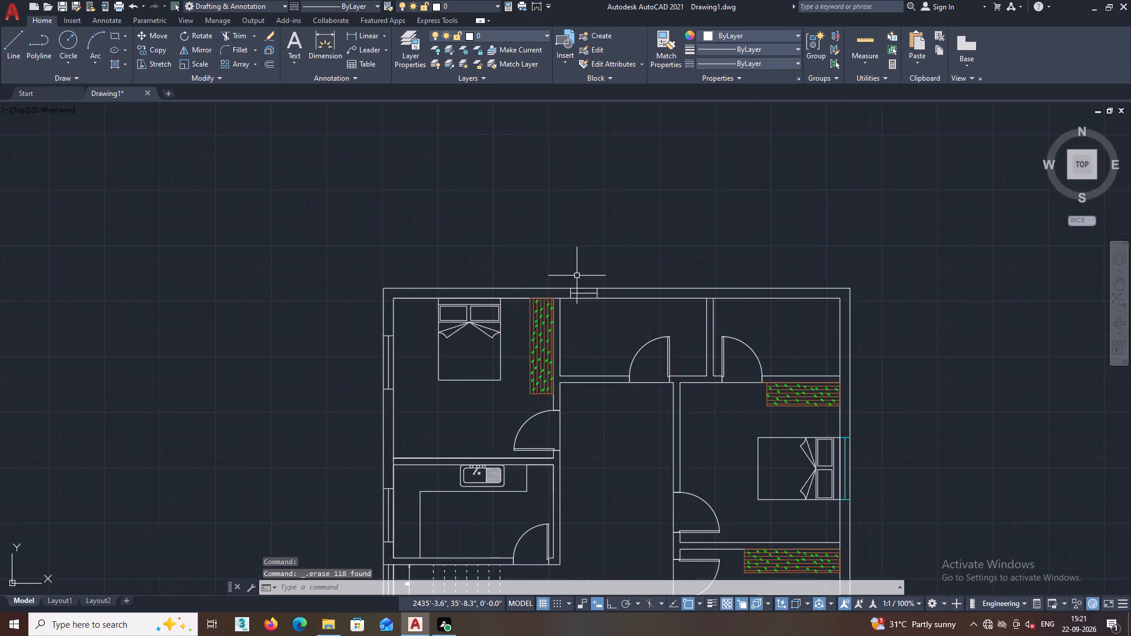
pyautogui.scroll(2, 582, 291)
pyautogui.moveTo(587, 333); pyautogui.dragTo(515, 270, button='middle')
pyautogui.scroll(-2, 519, 280)
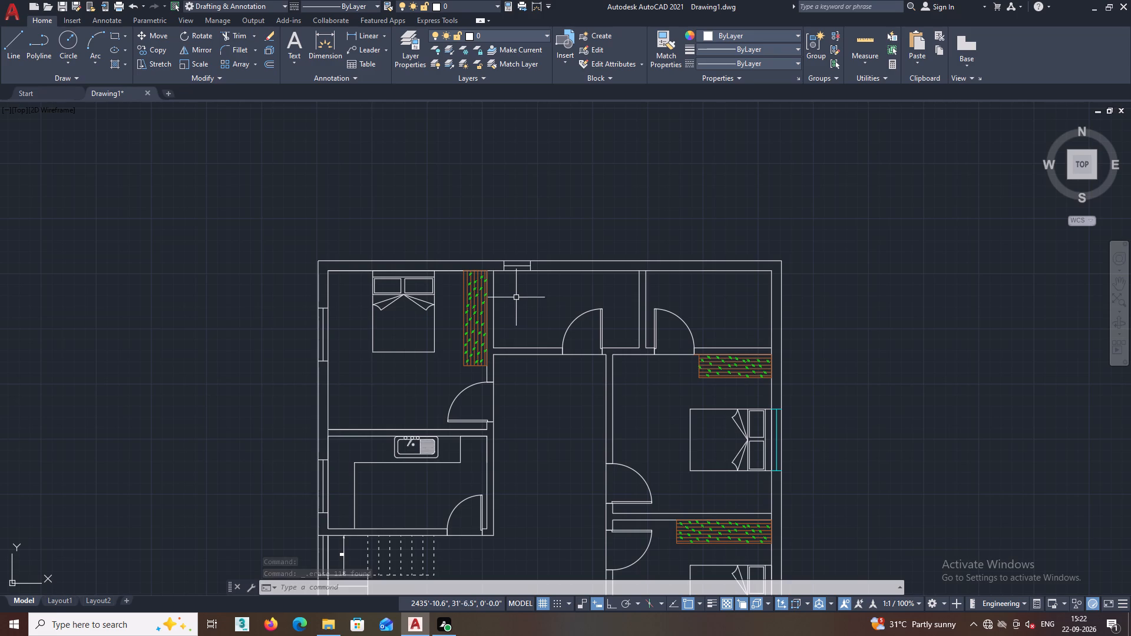
pyautogui.moveTo(540, 295); pyautogui.dragTo(482, 274, button='middle')
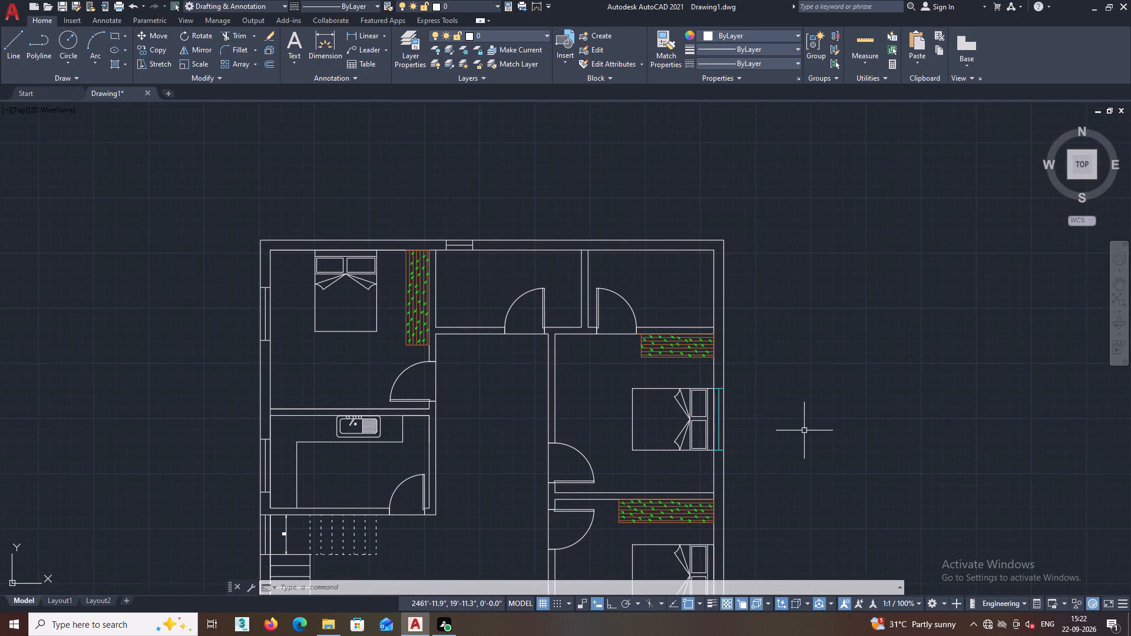
pyautogui.moveTo(761, 343); pyautogui.dragTo(710, 240, button='middle')
pyautogui.scroll(2, 677, 292)
pyautogui.scroll(2, 647, 409)
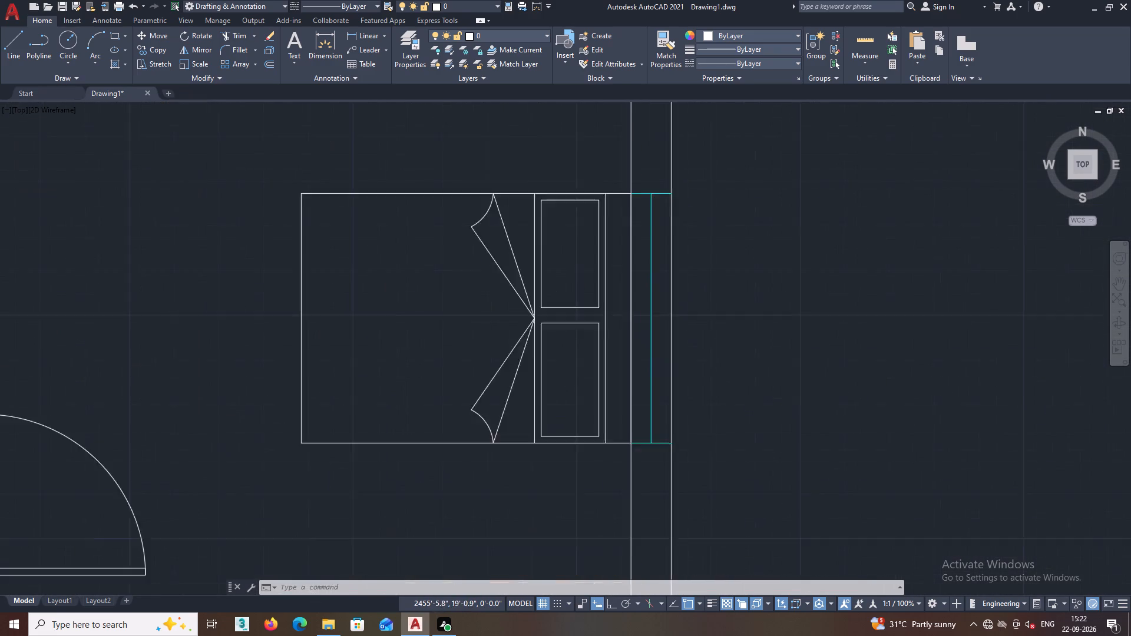
pyautogui.click(657, 481)
pyautogui.moveTo(637, 271); pyautogui.dragTo(615, 457, button='middle')
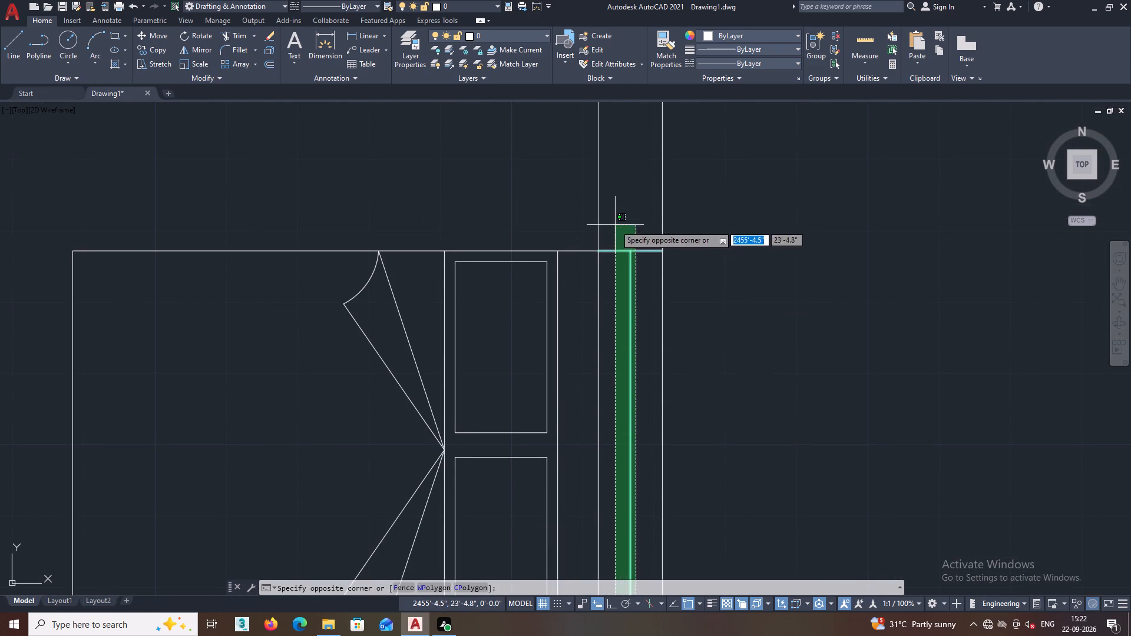
pyautogui.click(615, 225)
pyautogui.rightClick(632, 186)
pyautogui.click(683, 278)
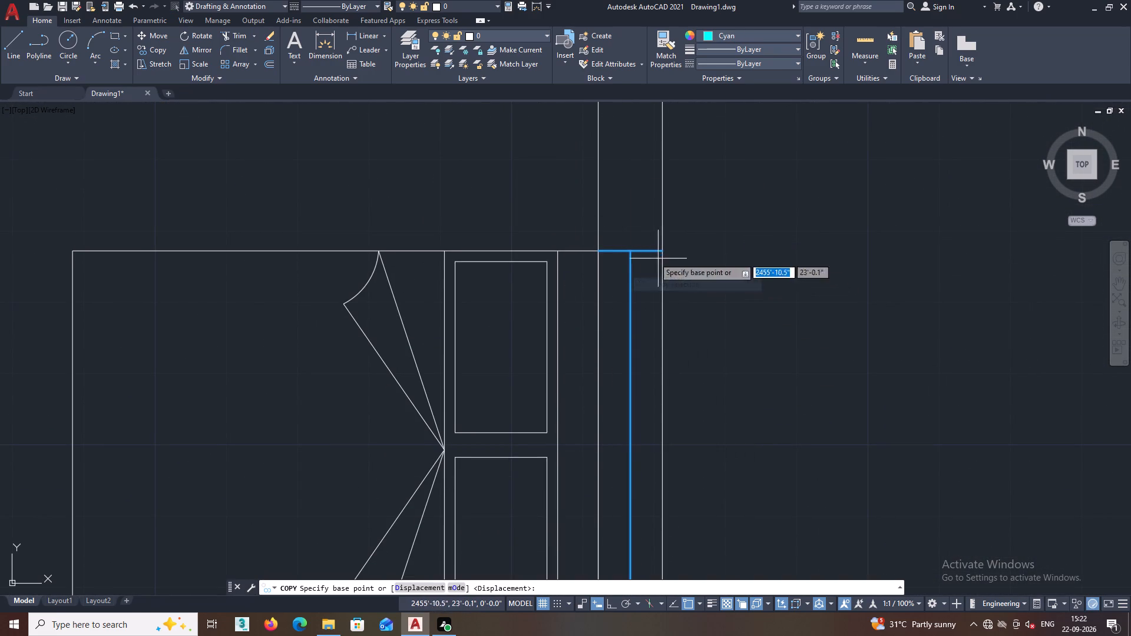
pyautogui.click(597, 250)
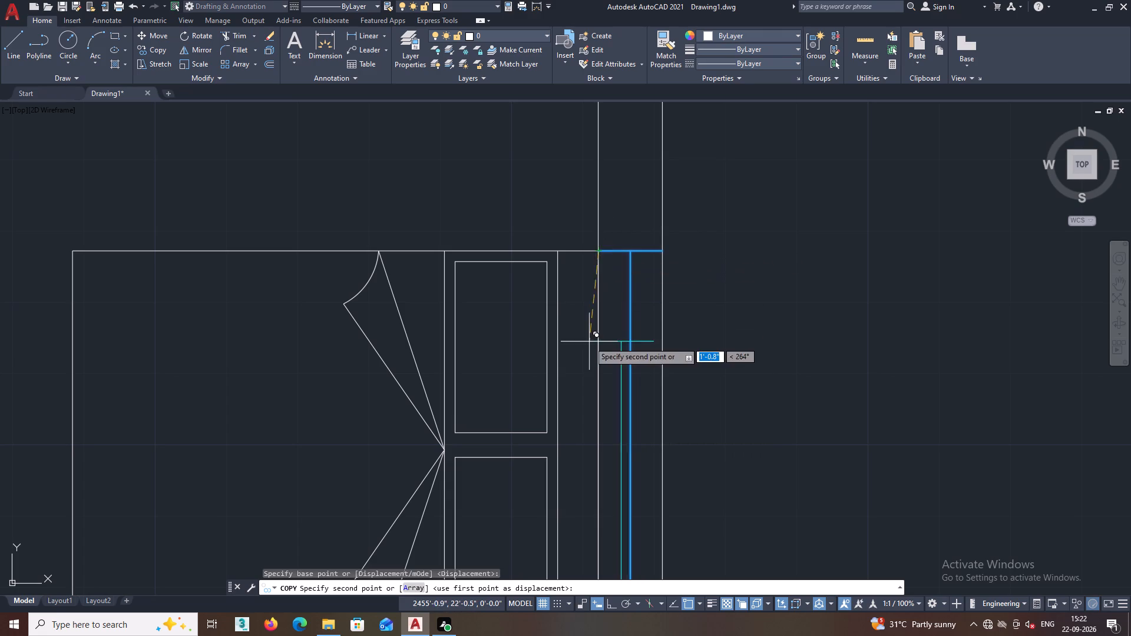
pyautogui.scroll(-3, 589, 342)
pyautogui.moveTo(586, 349); pyautogui.dragTo(591, 242, button='middle')
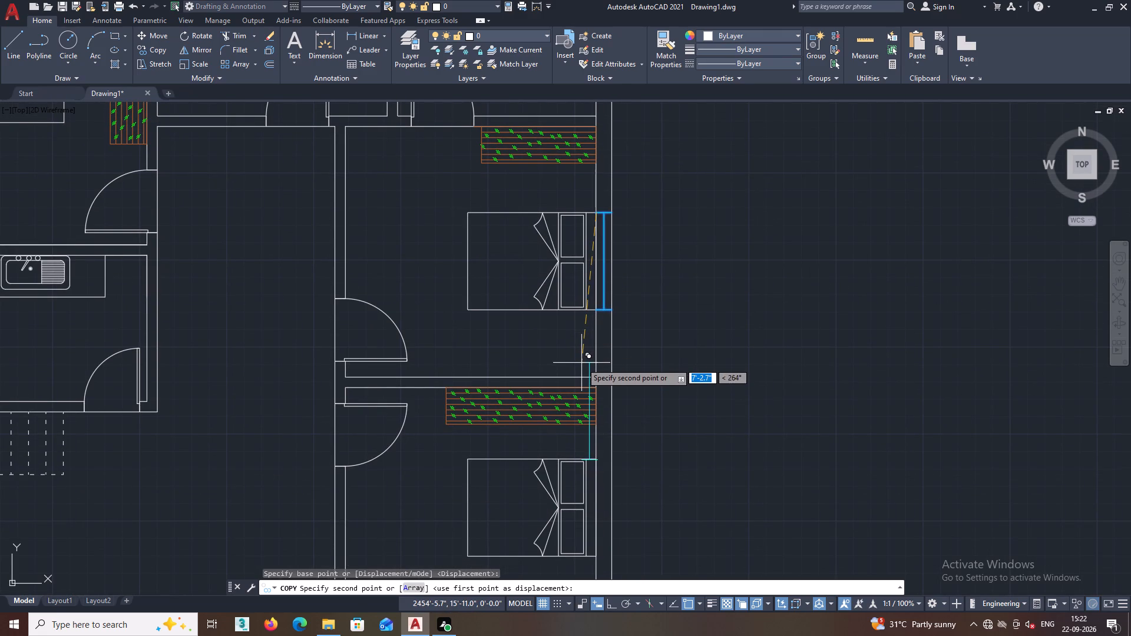
pyautogui.press('F8')
pyautogui.moveTo(593, 380); pyautogui.dragTo(591, 327, button='middle')
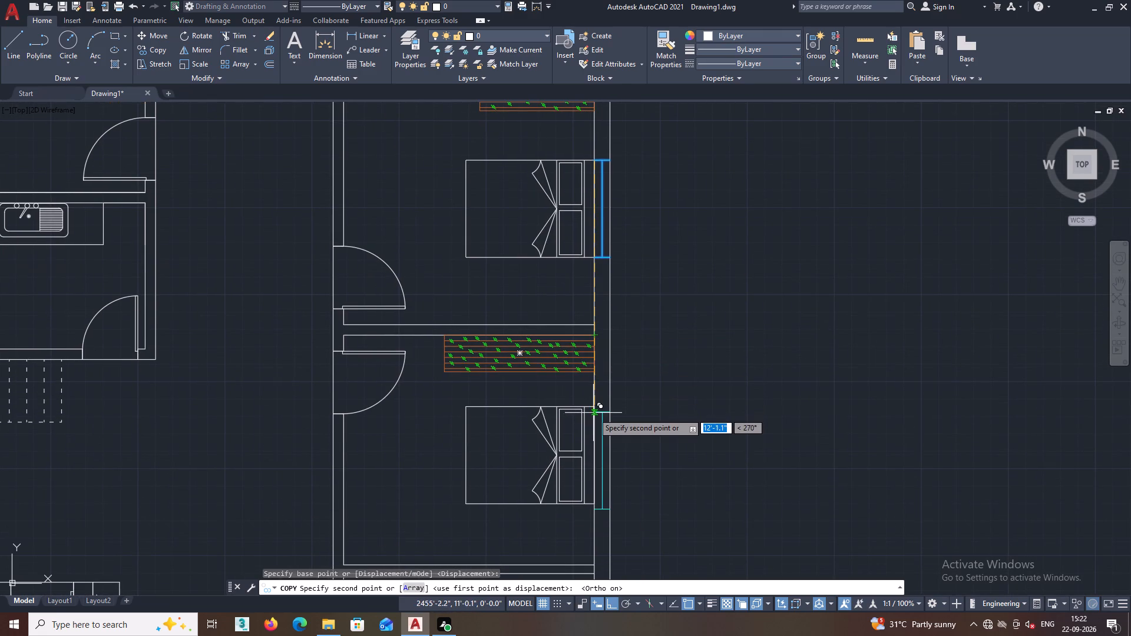
pyautogui.scroll(3, 593, 413)
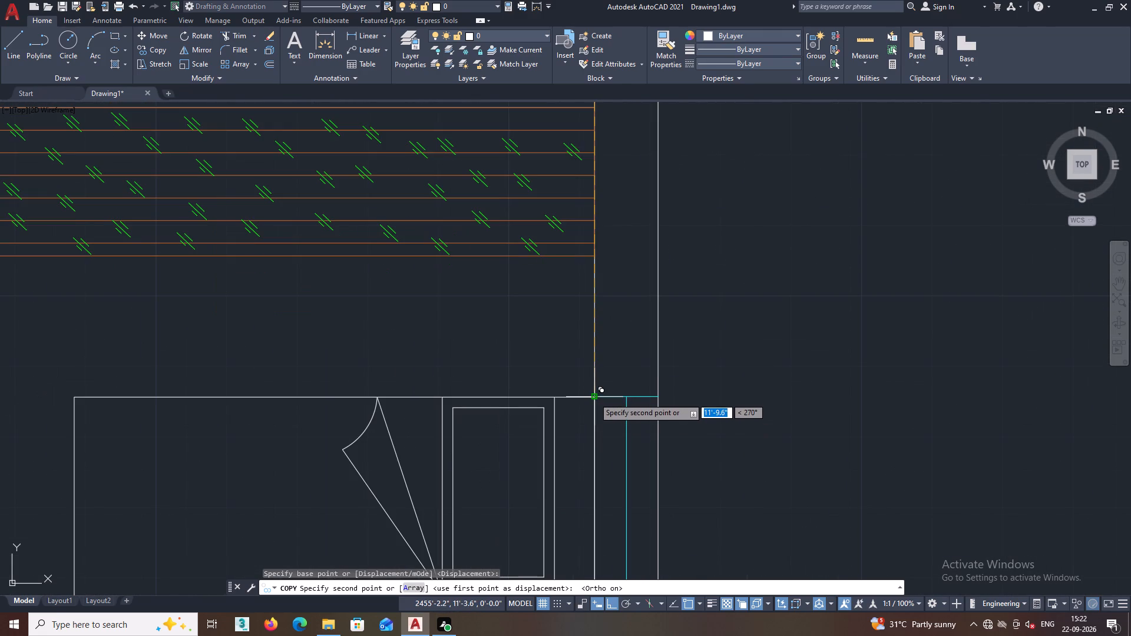
pyautogui.click(594, 397)
pyautogui.scroll(-3, 603, 397)
pyautogui.moveTo(611, 413); pyautogui.dragTo(613, 332, button='middle')
pyautogui.scroll(-2, 625, 362)
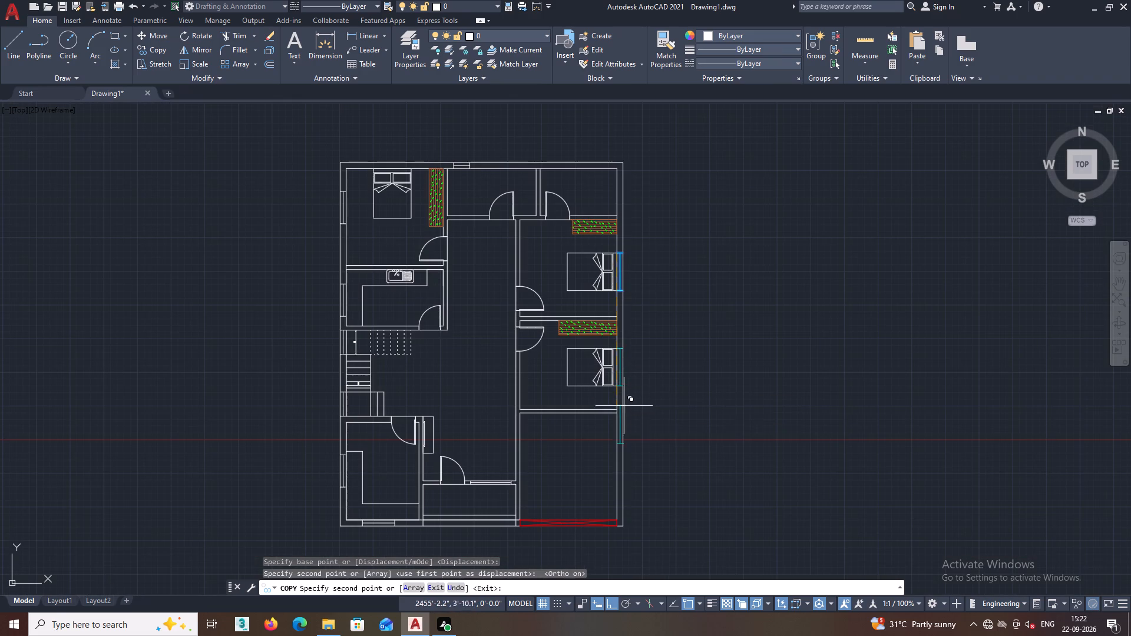
pyautogui.press('Escape')
# Offset the top and left inner wall lines of the empty lower-right room 2' into the room.
pyautogui.moveTo(648, 438); pyautogui.dragTo(673, 387, button='middle')
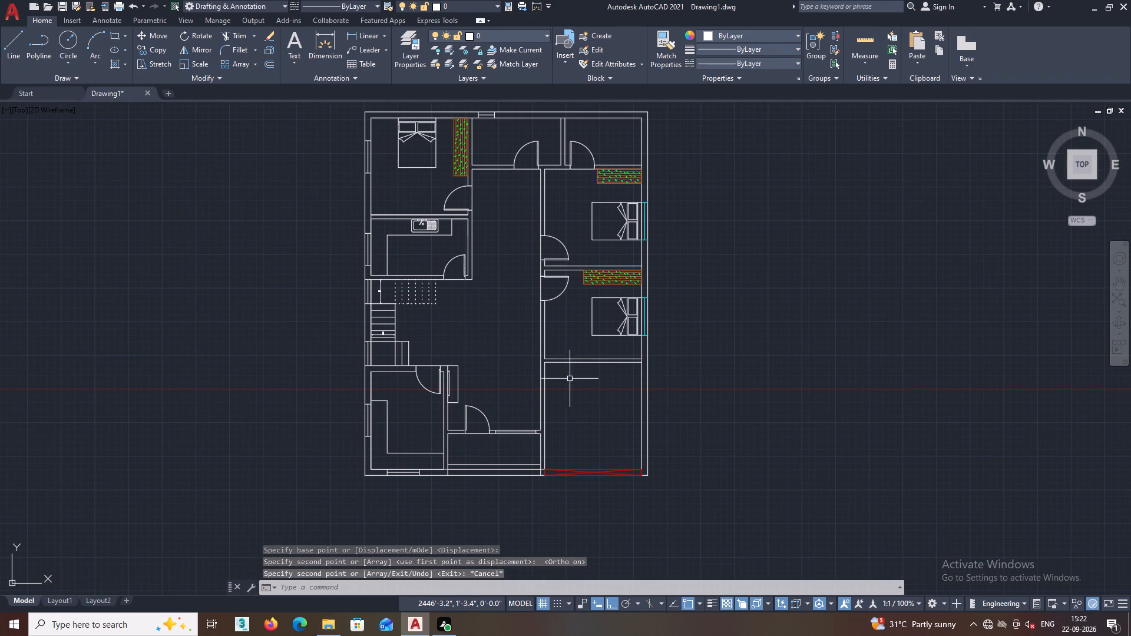
pyautogui.scroll(2, 570, 370)
pyautogui.click(272, 64)
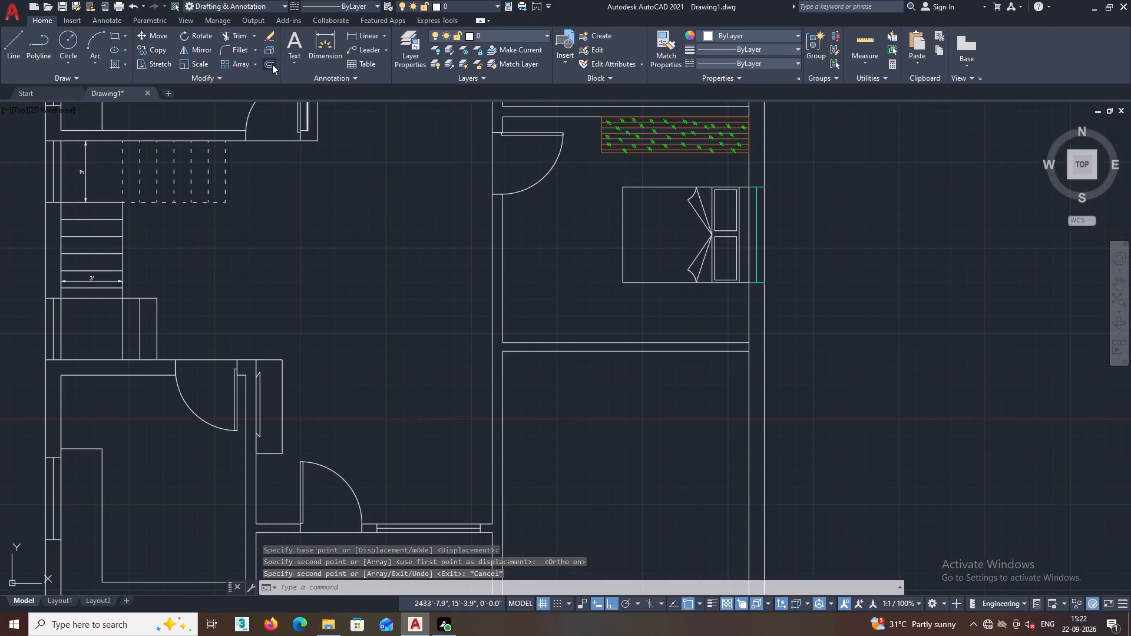
pyautogui.write("2'")
pyautogui.press('Return')
pyautogui.click(602, 352)
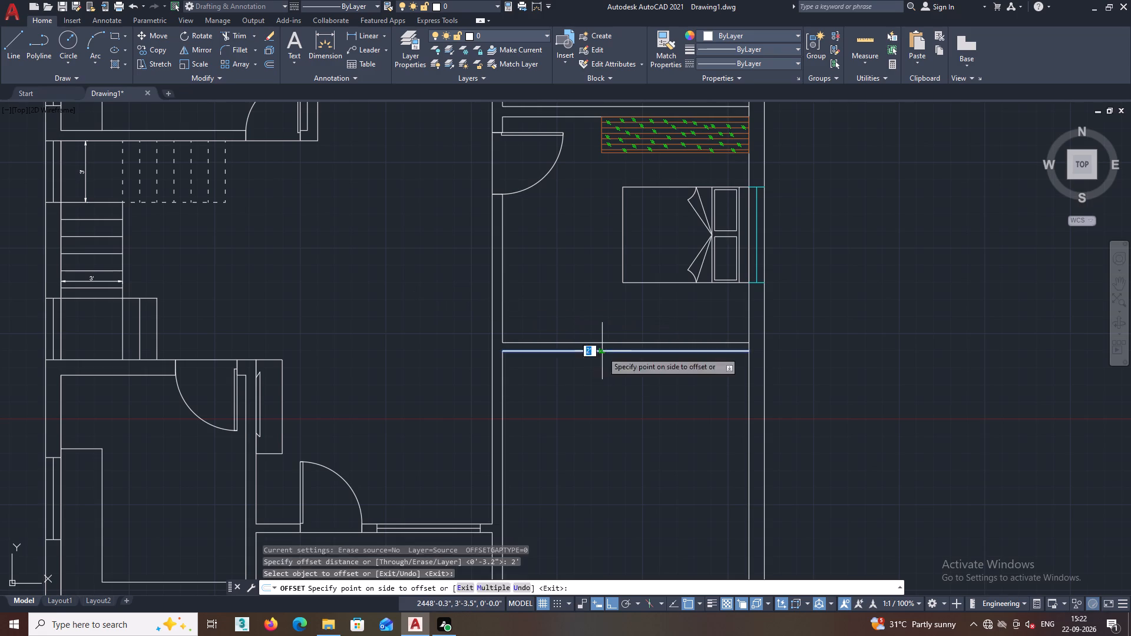
pyautogui.click(601, 410)
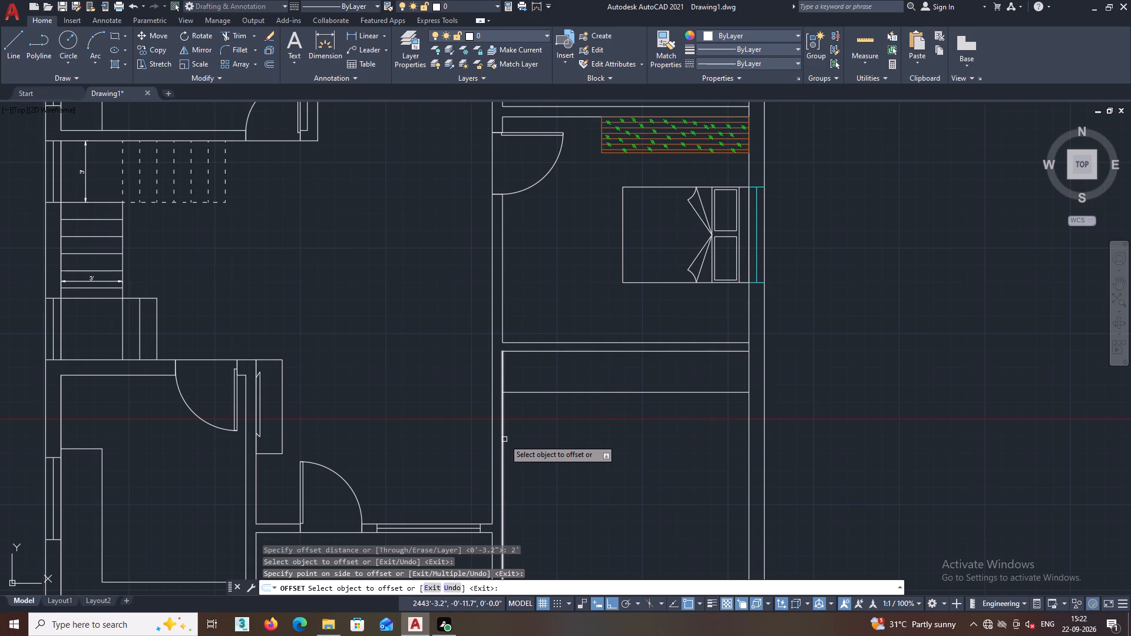
pyautogui.click(504, 439)
pyautogui.click(530, 433)
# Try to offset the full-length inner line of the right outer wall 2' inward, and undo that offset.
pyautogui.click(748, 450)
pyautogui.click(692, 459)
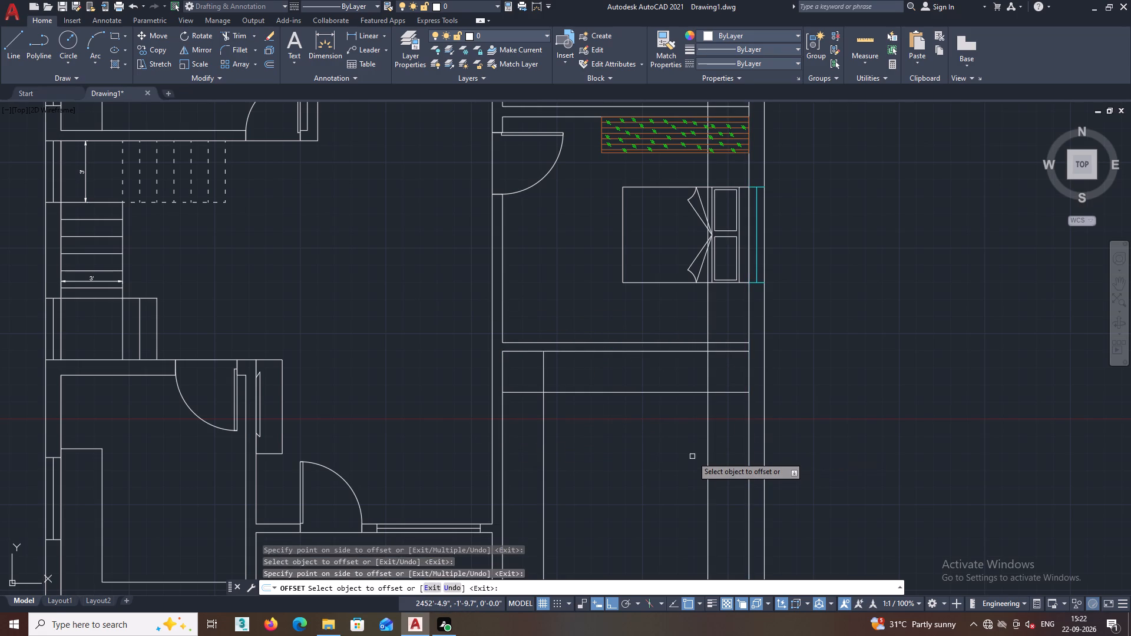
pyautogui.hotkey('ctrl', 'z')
# Draw a vertical polyline about 13'-2.5" long on the lower-right room's outer-wall inner face, from its upper corner to the red opening.
pyautogui.doubleClick(38, 45)
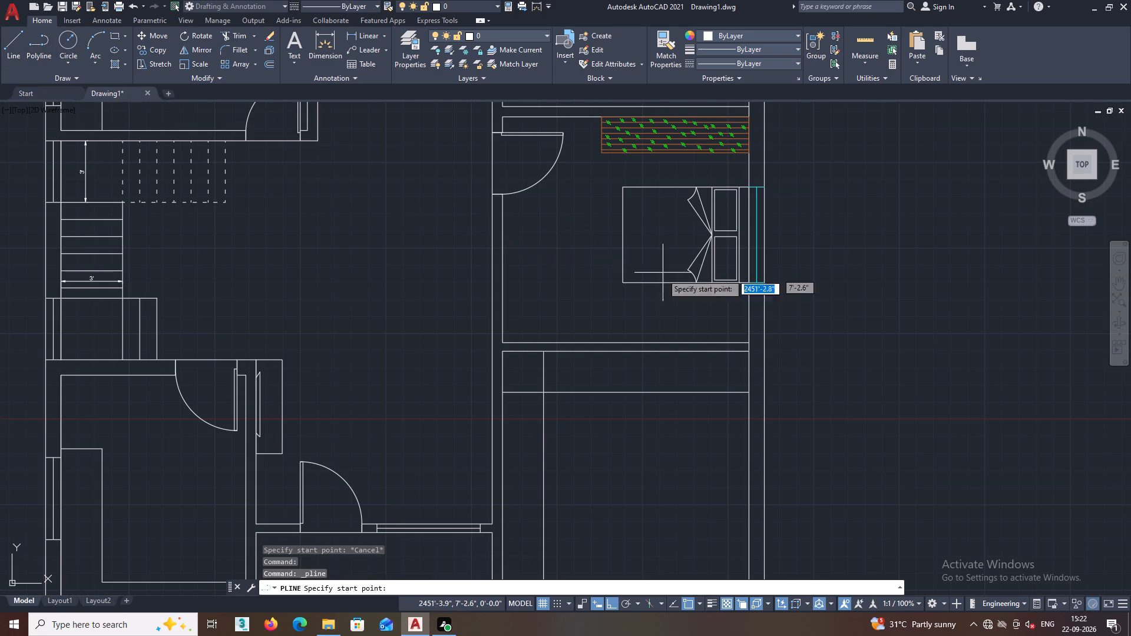
pyautogui.moveTo(693, 328); pyautogui.dragTo(660, 221, button='middle')
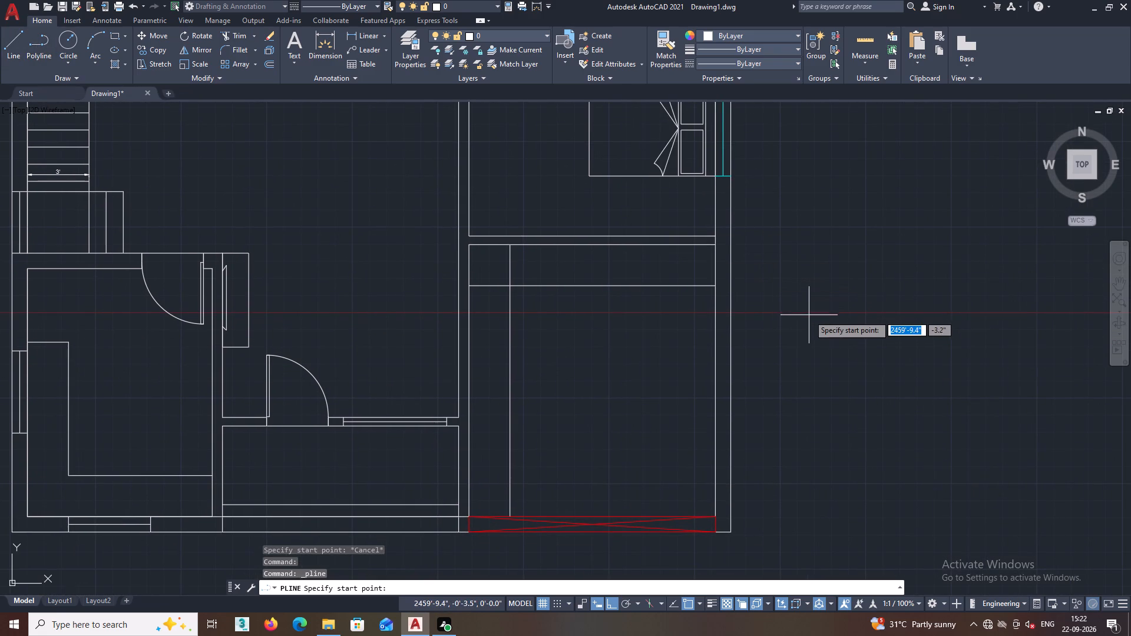
pyautogui.scroll(1, 725, 275)
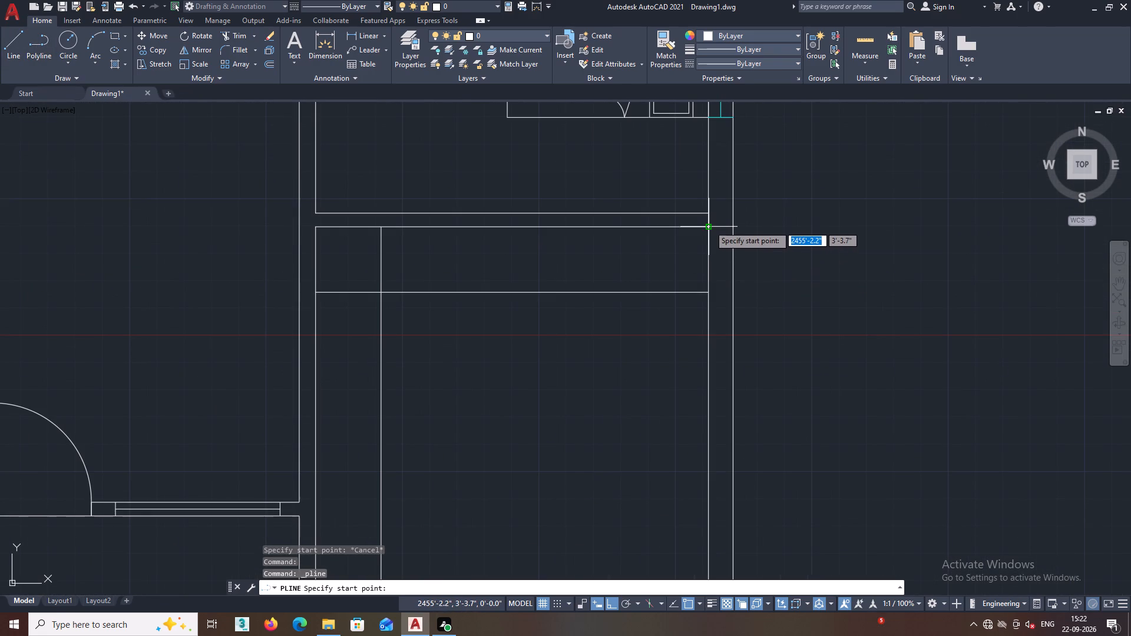
pyautogui.click(709, 226)
pyautogui.scroll(-2, 716, 366)
pyautogui.moveTo(709, 395); pyautogui.dragTo(713, 287, button='middle')
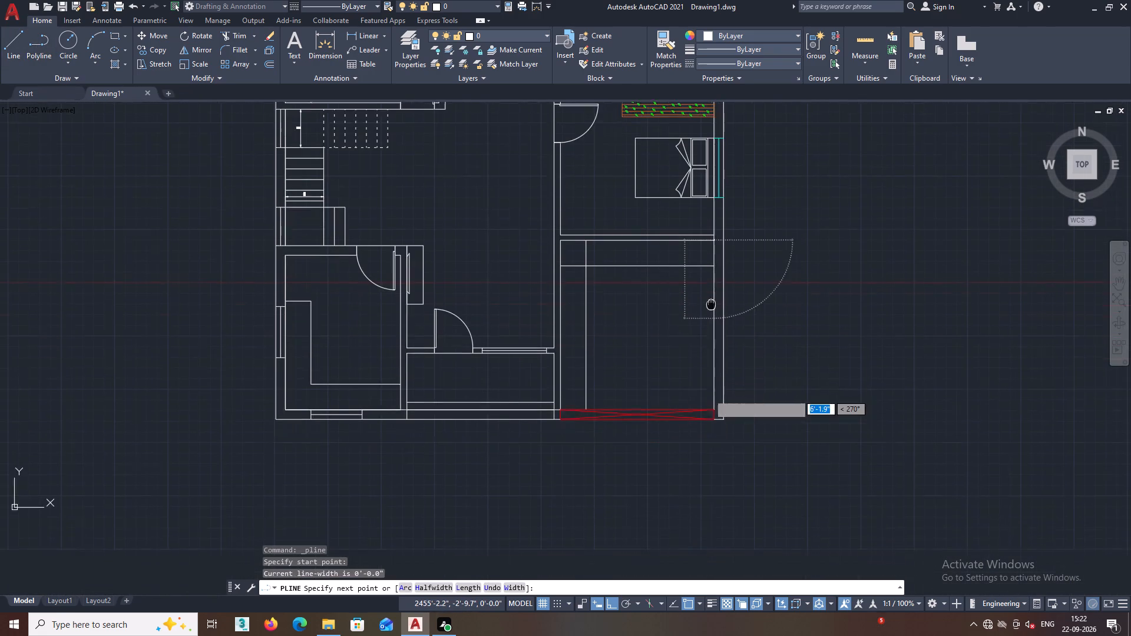
pyautogui.moveTo(713, 287); pyautogui.dragTo(714, 284, button='middle')
pyautogui.scroll(2, 719, 358)
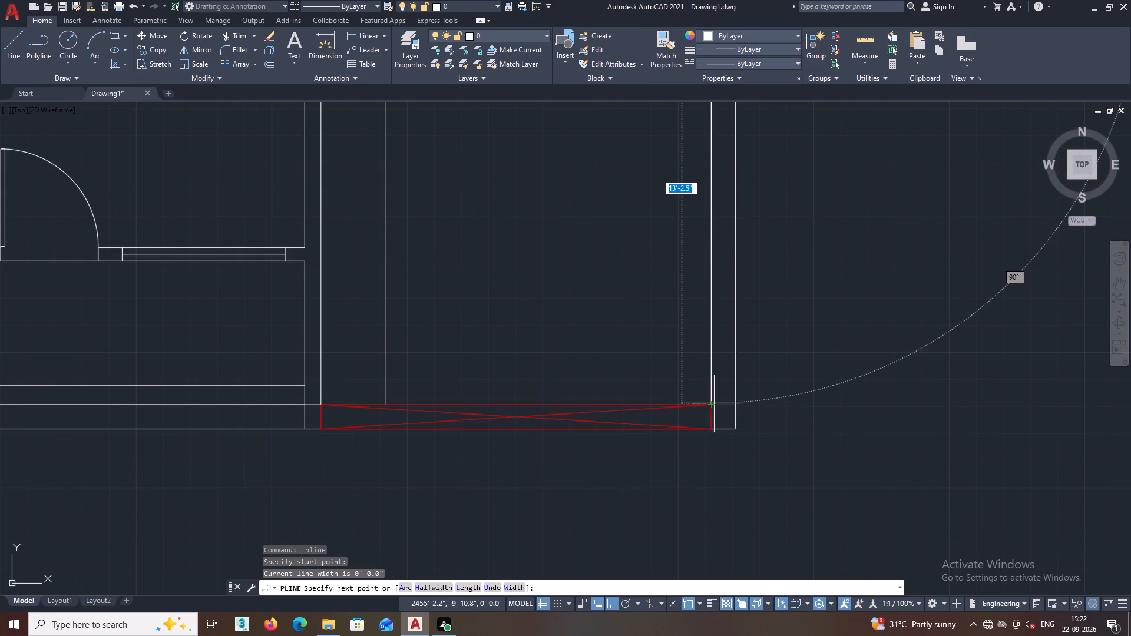
pyautogui.click(712, 403)
pyautogui.press('Escape')
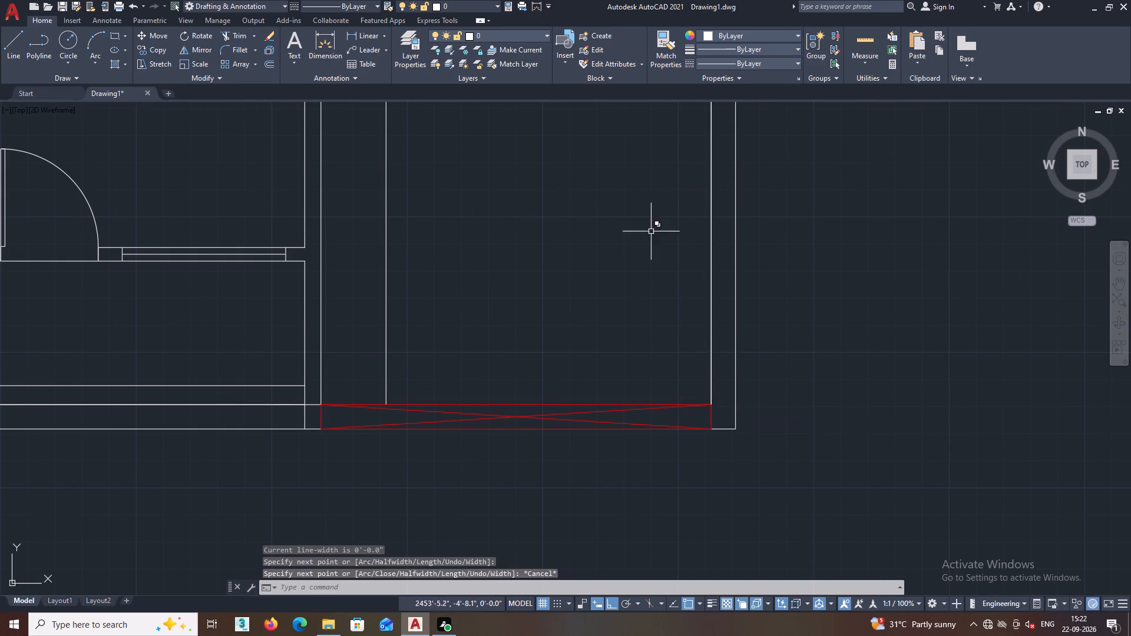
# Offset the new polyline on the lower-right room's outer-wall face 2' into the room.
pyautogui.click(266, 63)
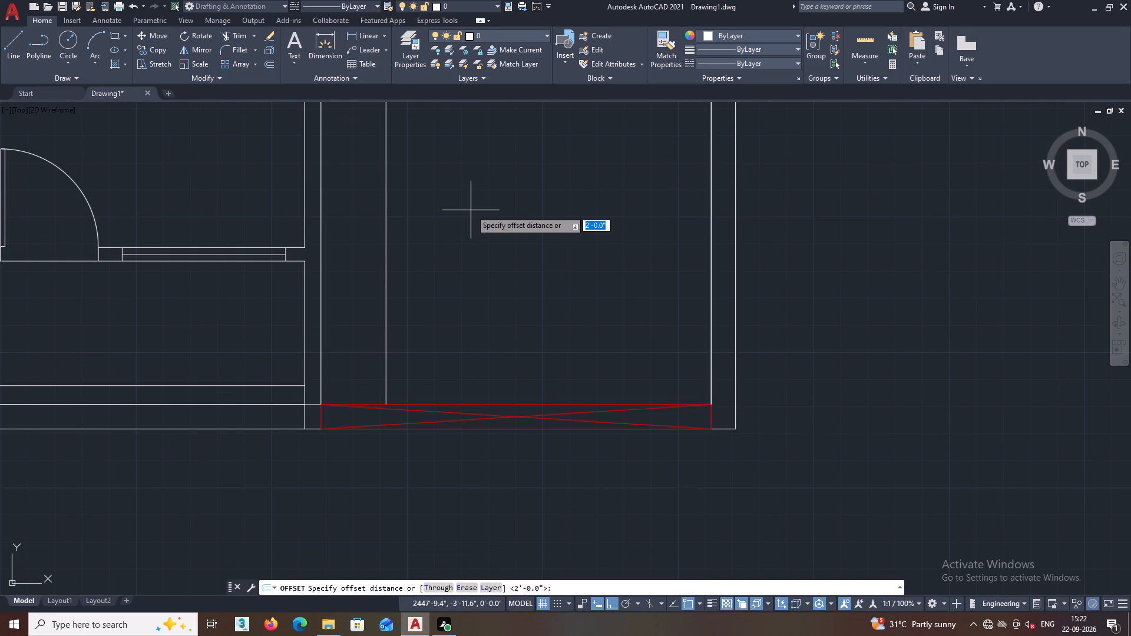
pyautogui.press('Return')
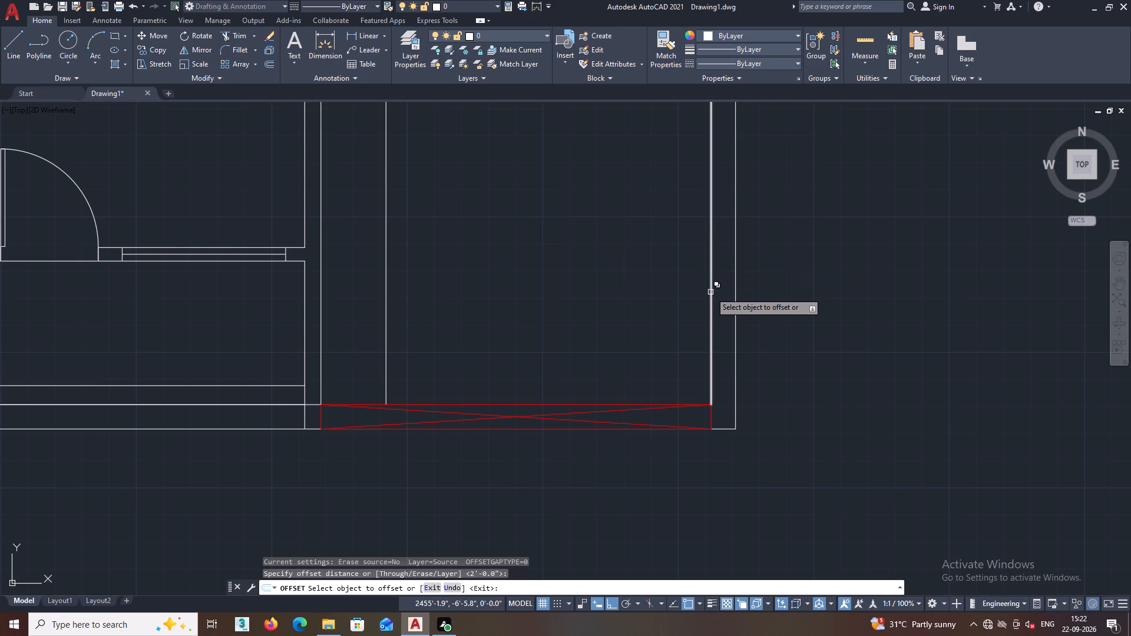
pyautogui.click(710, 292)
pyautogui.click(619, 294)
pyautogui.scroll(-3, 636, 287)
pyautogui.moveTo(639, 283); pyautogui.dragTo(649, 353, button='middle')
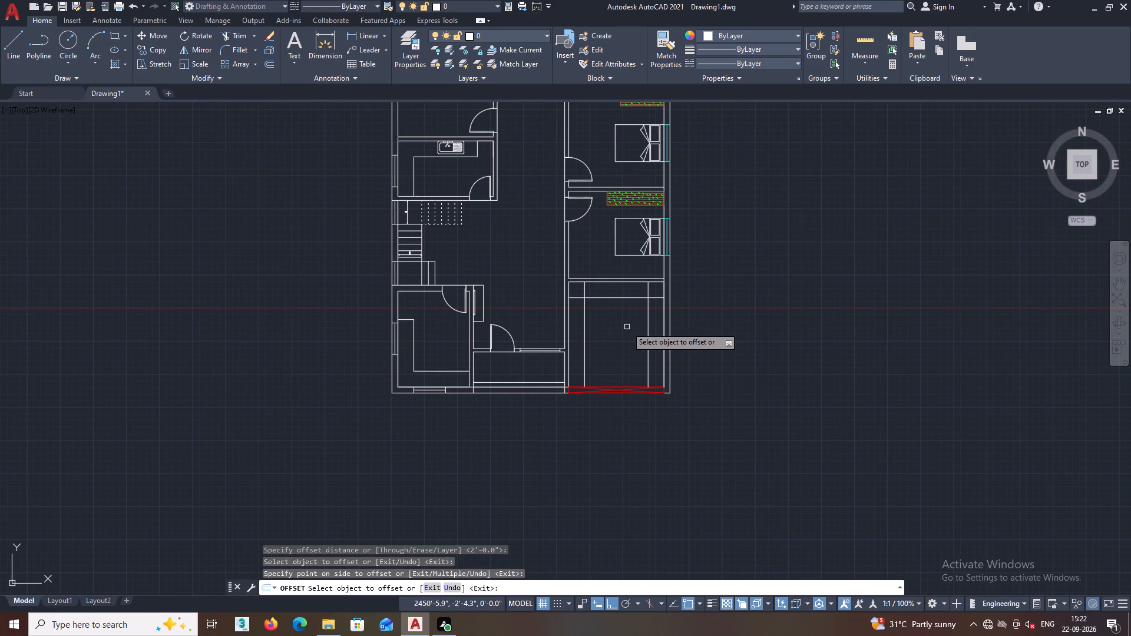
pyautogui.press('space')
# Trim the overlapping ends at both upper corners of the lower-right room's offset lines, leaving a three-sided inner outline.
pyautogui.write('TR')
pyautogui.press('Return')
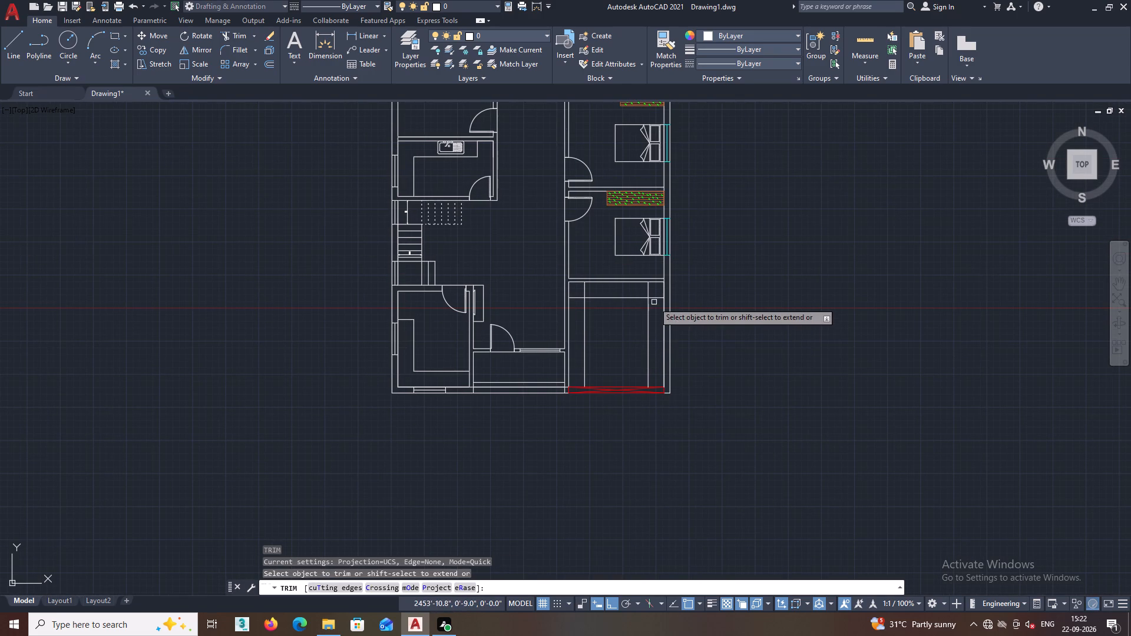
pyautogui.scroll(3, 605, 314)
pyautogui.click(490, 208)
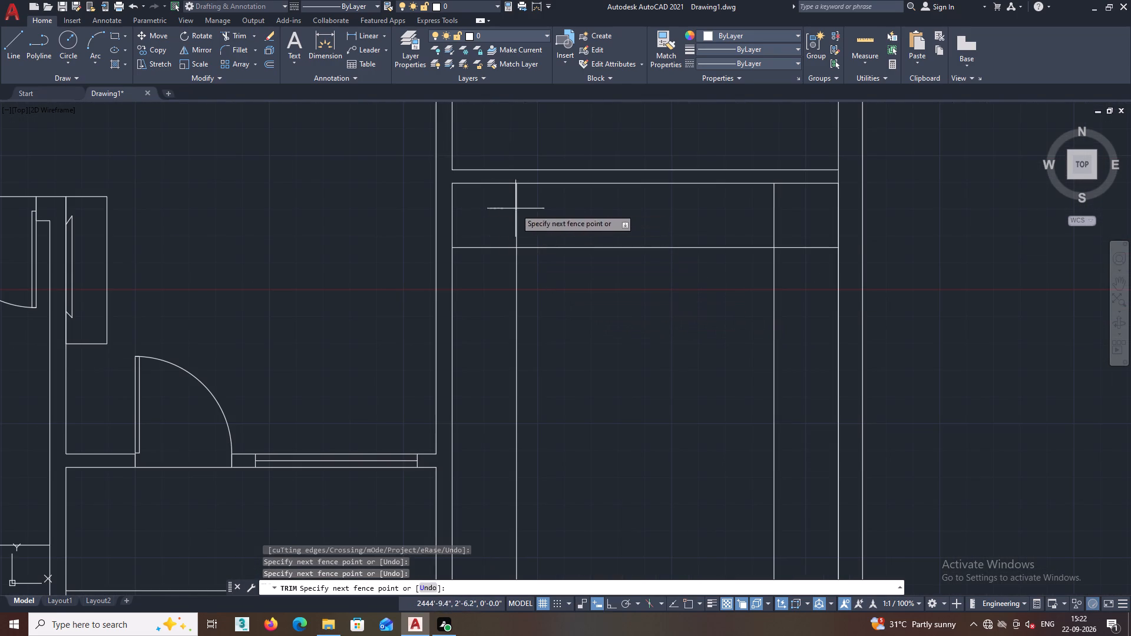
pyautogui.click(789, 219)
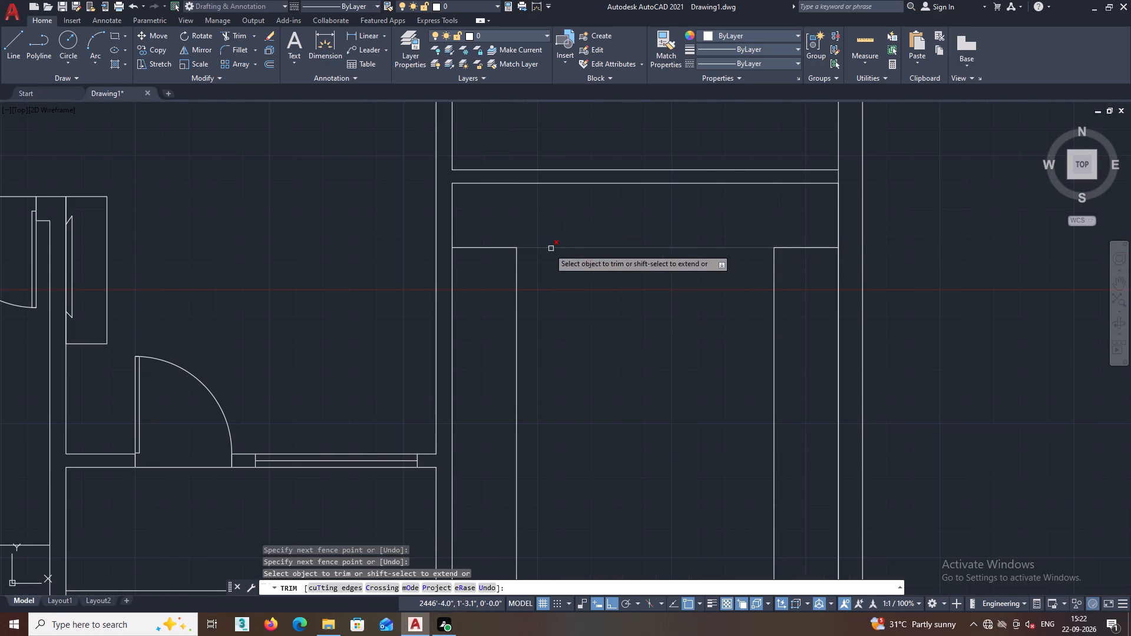
pyautogui.click(490, 225)
pyautogui.click(484, 280)
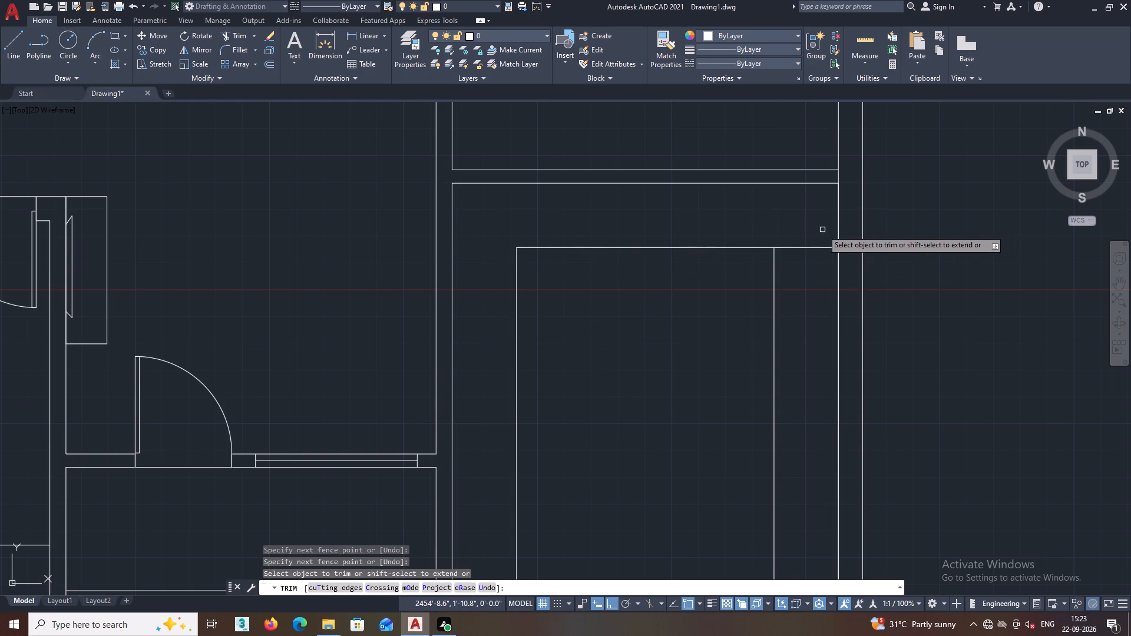
pyautogui.click(816, 232)
pyautogui.click(814, 293)
pyautogui.scroll(-2, 808, 297)
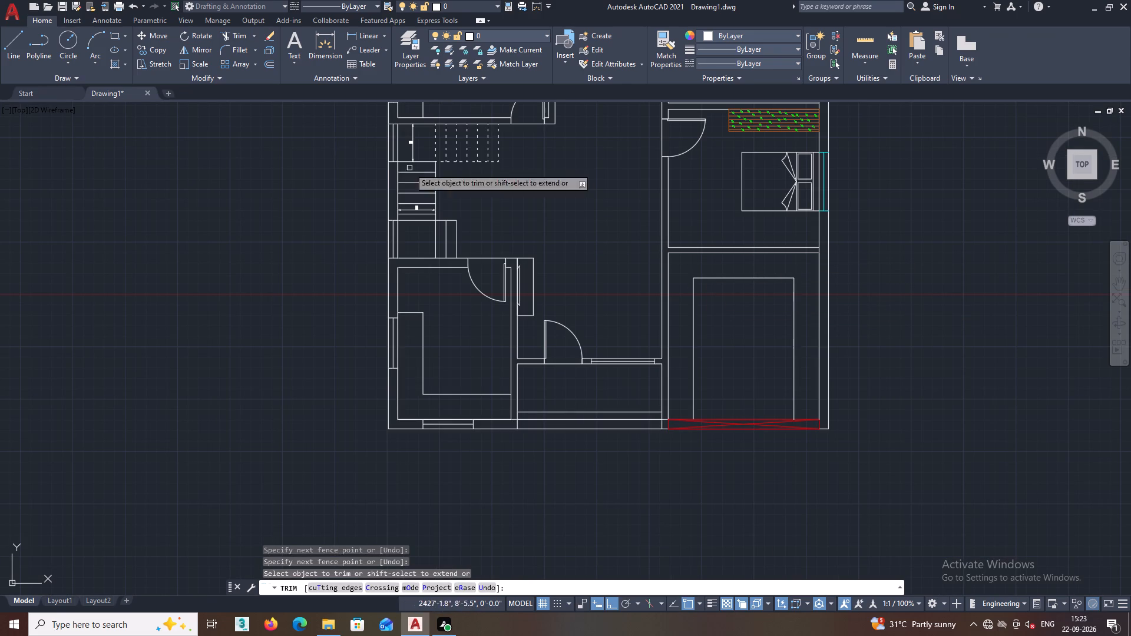
# Draw a 12' horizontal line across the lower-right room between its side walls' inner faces, crossing both legs of the inset outline.
pyautogui.click(6, 47)
pyautogui.moveTo(679, 333); pyautogui.dragTo(583, 329, button='middle')
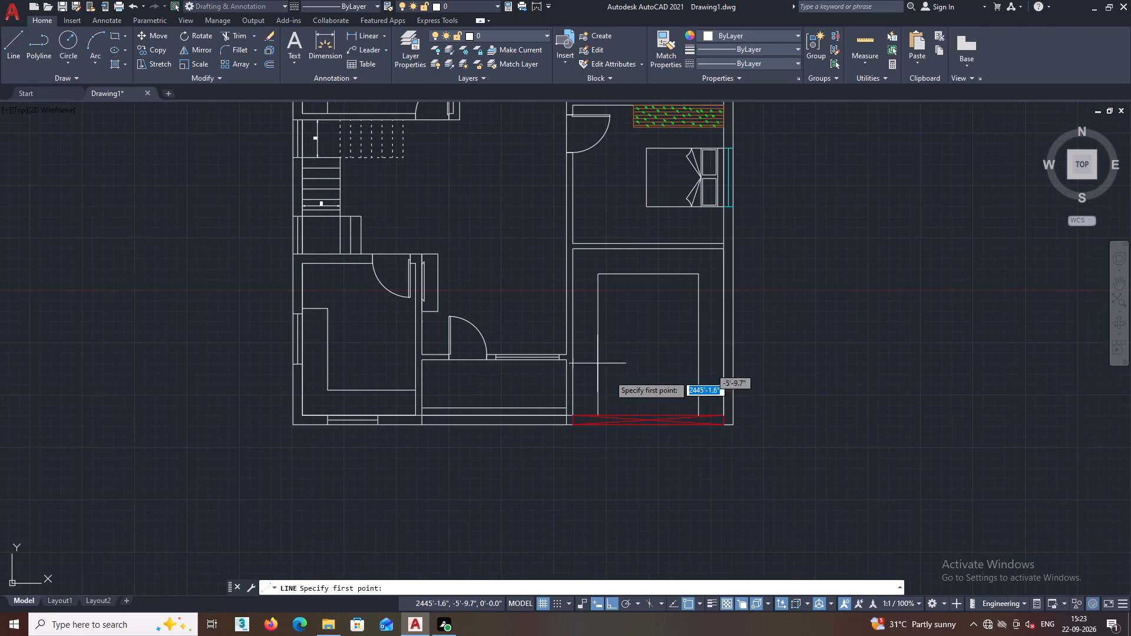
pyautogui.moveTo(631, 388); pyautogui.dragTo(490, 461, button='middle')
pyautogui.scroll(2, 452, 399)
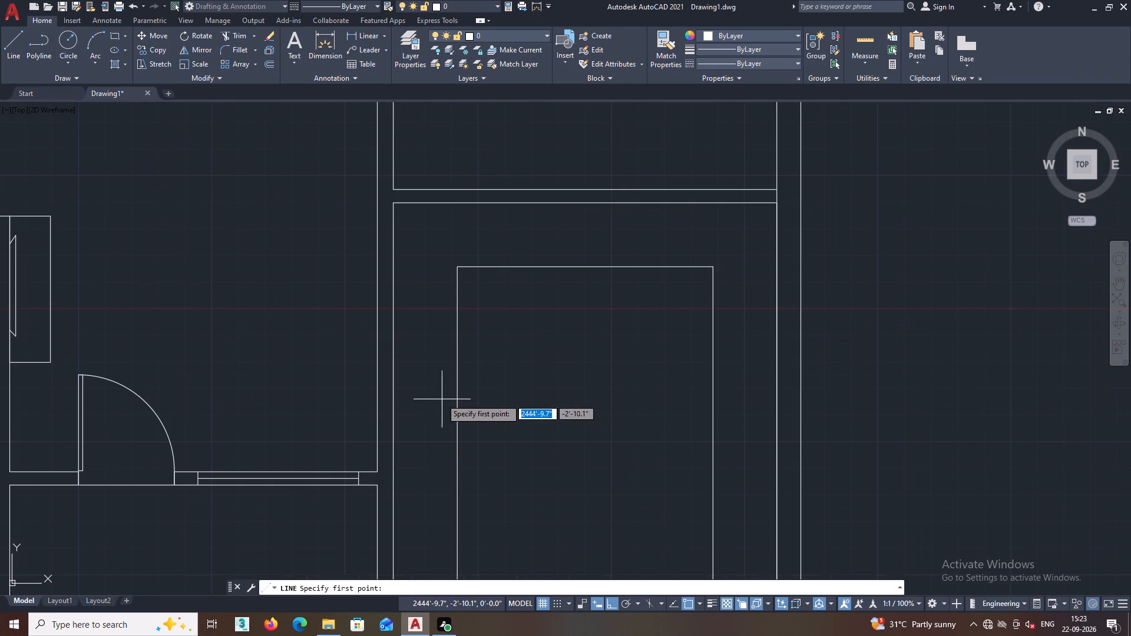
pyautogui.click(392, 415)
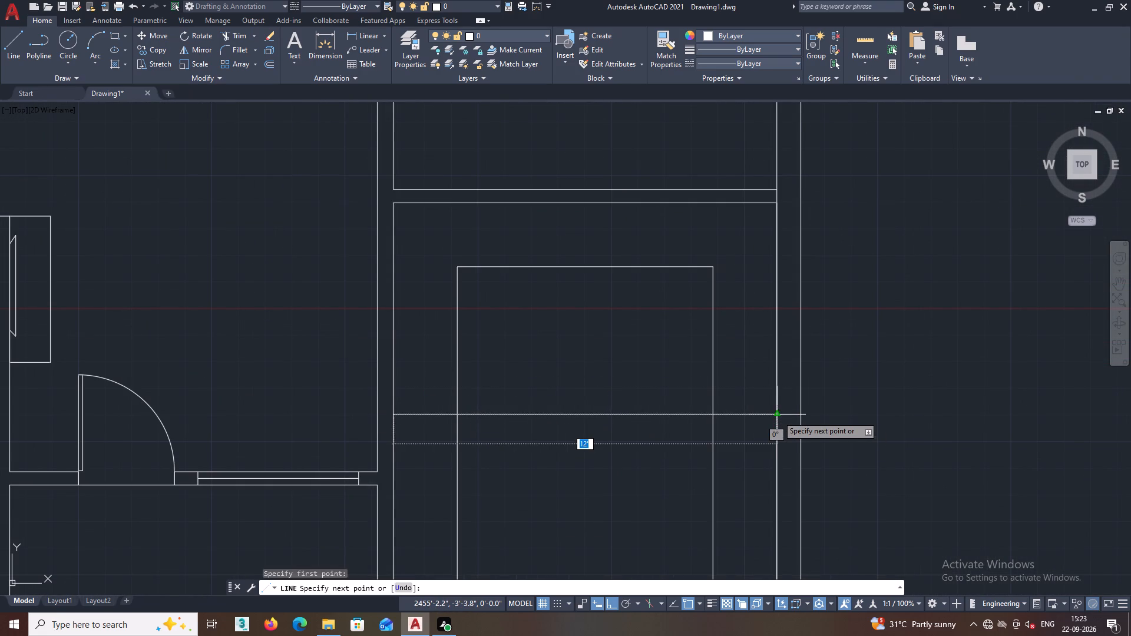
pyautogui.click(778, 416)
pyautogui.press('Escape')
# Trim the cross line between the inset outline's legs and both legs below it, leaving short returns to the side walls.
pyautogui.press('t')
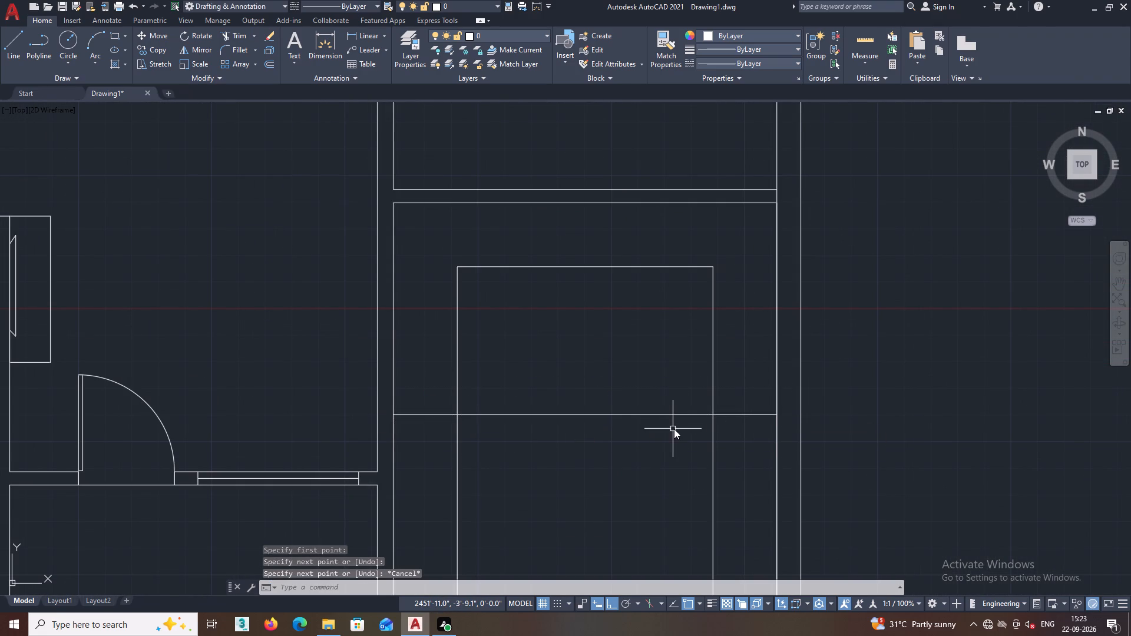
pyautogui.press('r')
pyautogui.press('Return')
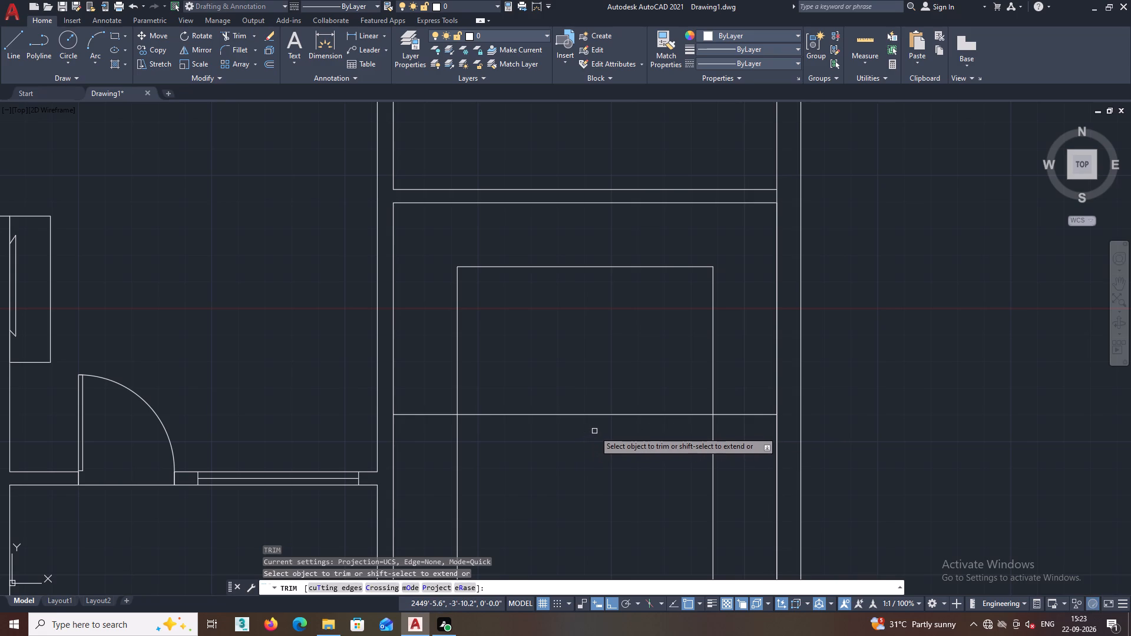
pyautogui.click(597, 395)
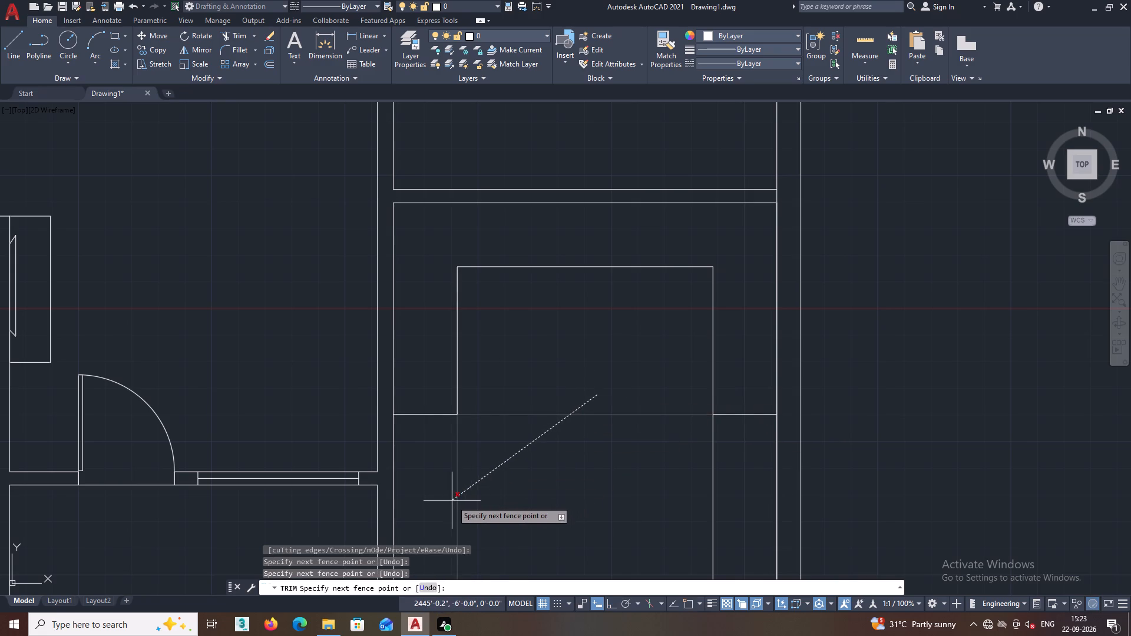
pyautogui.doubleClick(452, 501)
pyautogui.doubleClick(637, 383)
pyautogui.click(742, 492)
pyautogui.scroll(-2, 736, 489)
pyautogui.moveTo(692, 492); pyautogui.dragTo(717, 442, button='middle')
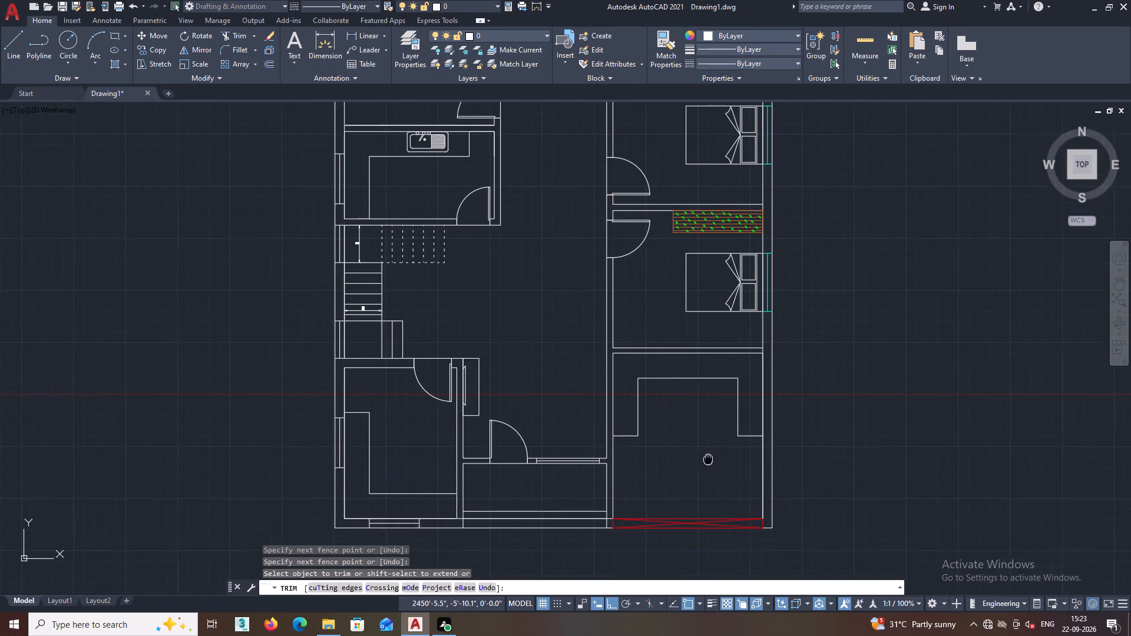
pyautogui.moveTo(717, 442); pyautogui.dragTo(719, 440, button='middle')
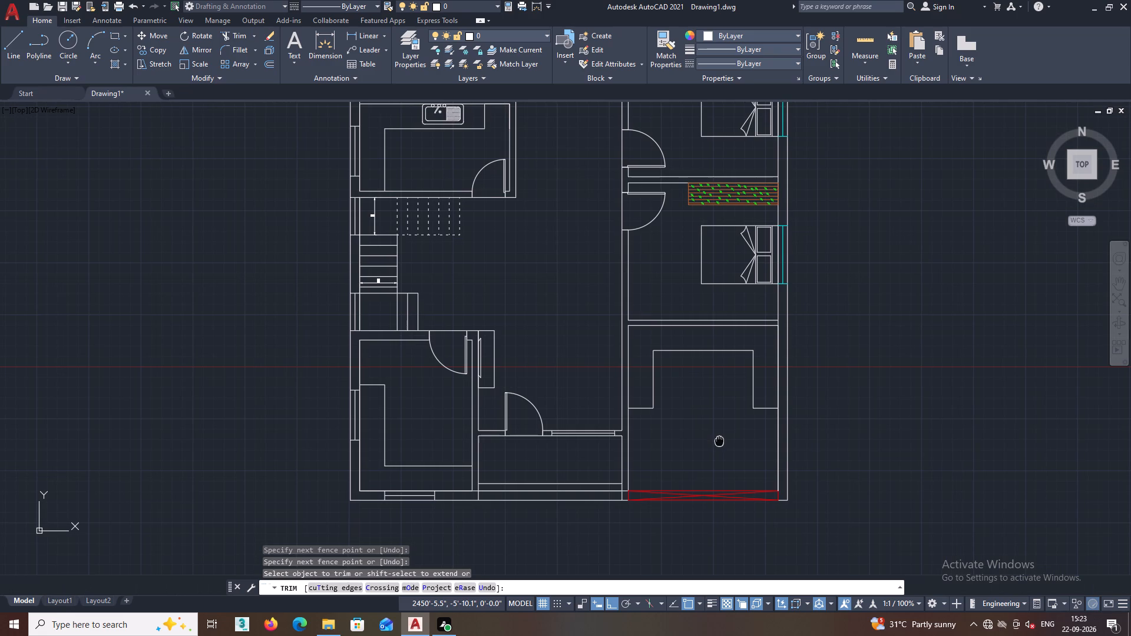
pyautogui.moveTo(719, 440); pyautogui.dragTo(720, 440, button='middle')
pyautogui.scroll(-1, 720, 440)
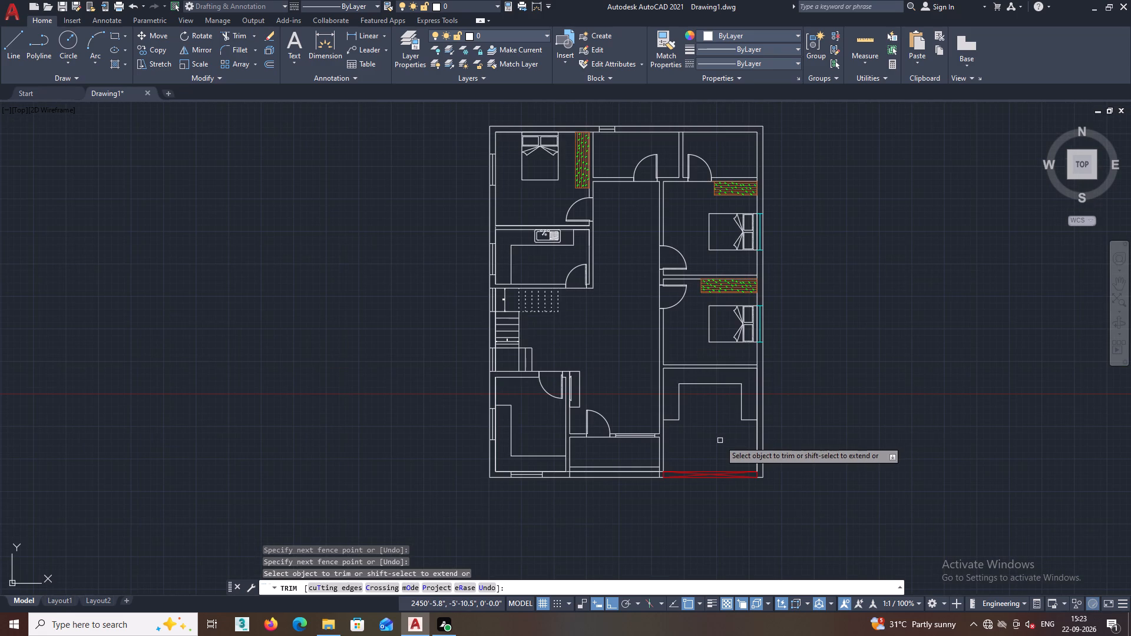
pyautogui.press('Escape')
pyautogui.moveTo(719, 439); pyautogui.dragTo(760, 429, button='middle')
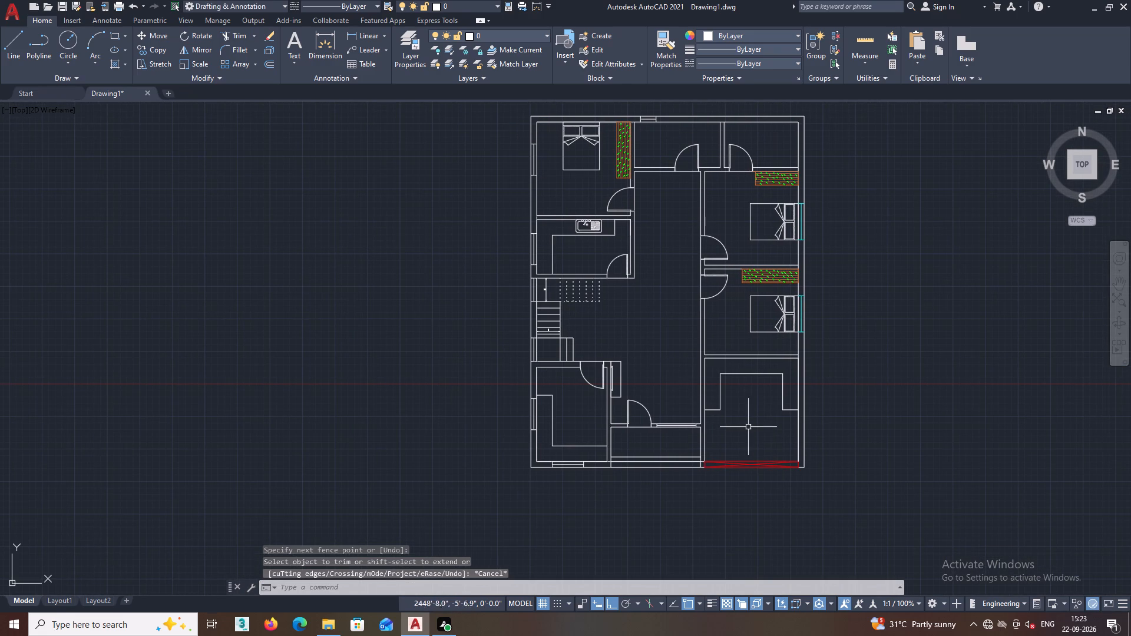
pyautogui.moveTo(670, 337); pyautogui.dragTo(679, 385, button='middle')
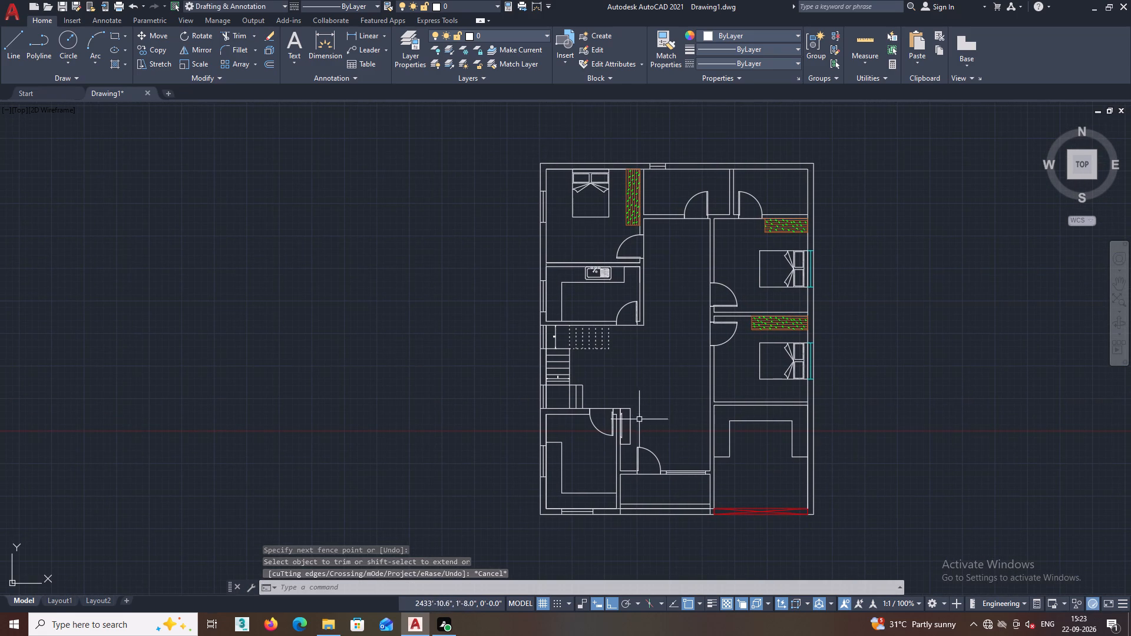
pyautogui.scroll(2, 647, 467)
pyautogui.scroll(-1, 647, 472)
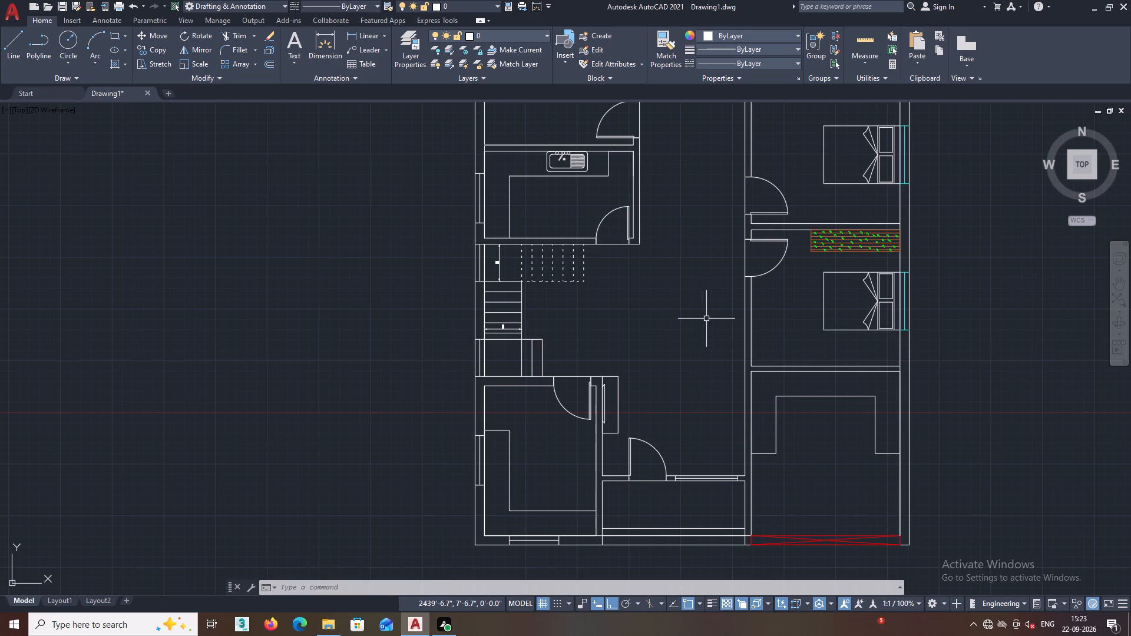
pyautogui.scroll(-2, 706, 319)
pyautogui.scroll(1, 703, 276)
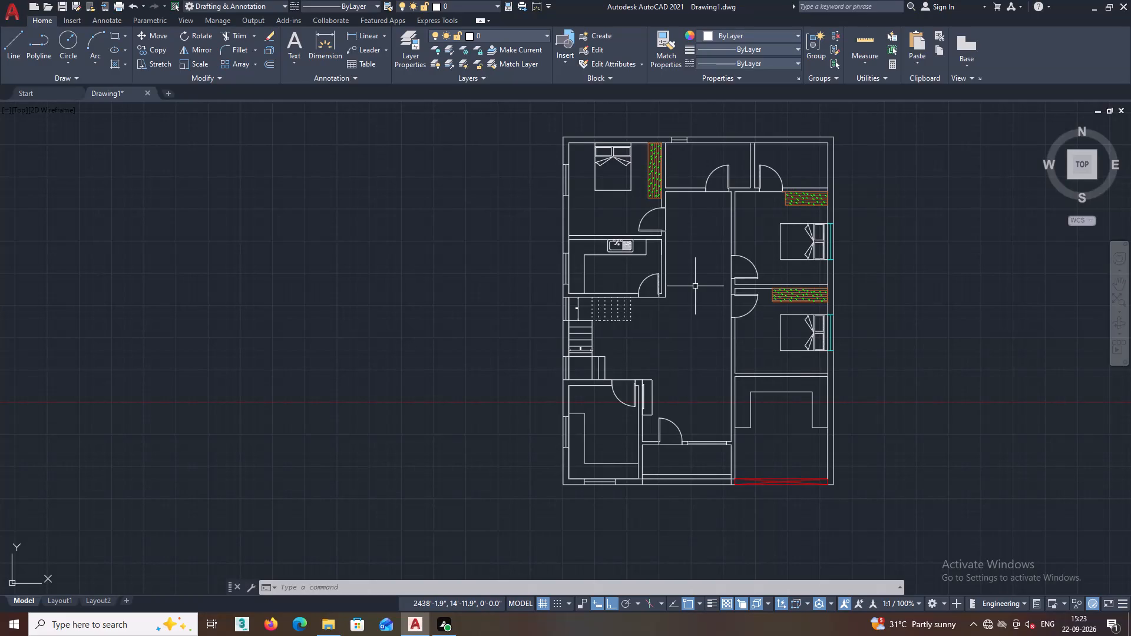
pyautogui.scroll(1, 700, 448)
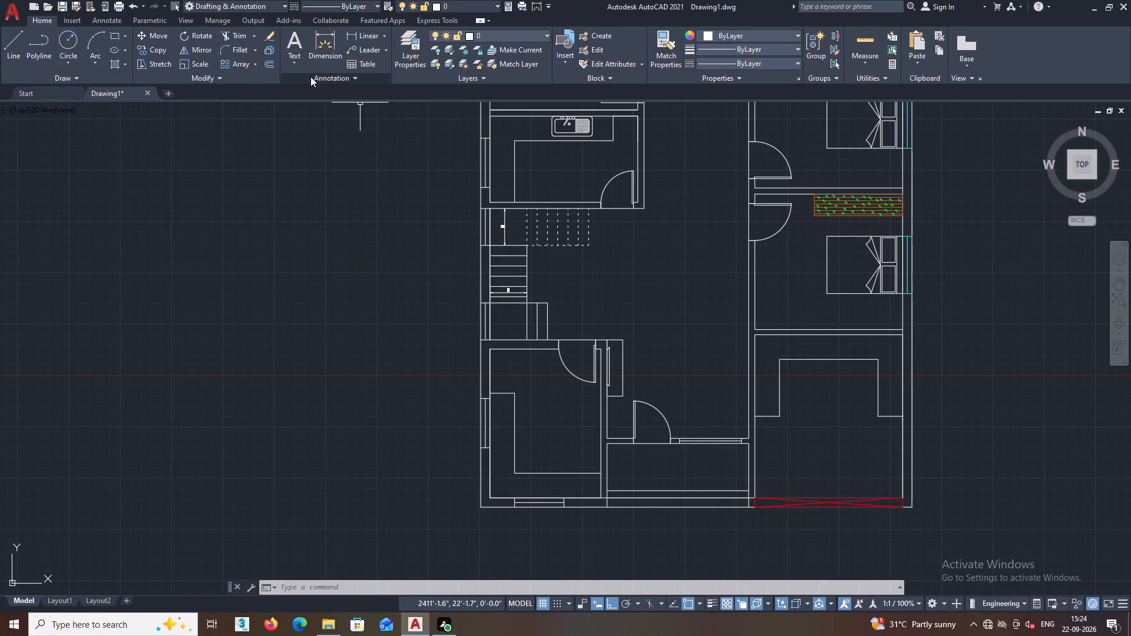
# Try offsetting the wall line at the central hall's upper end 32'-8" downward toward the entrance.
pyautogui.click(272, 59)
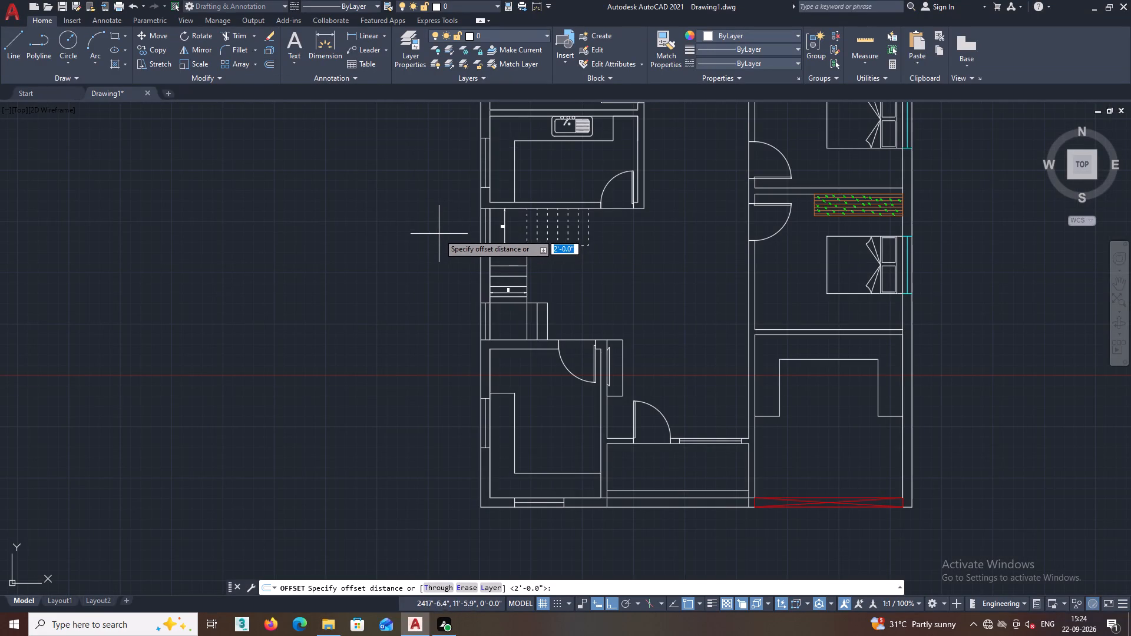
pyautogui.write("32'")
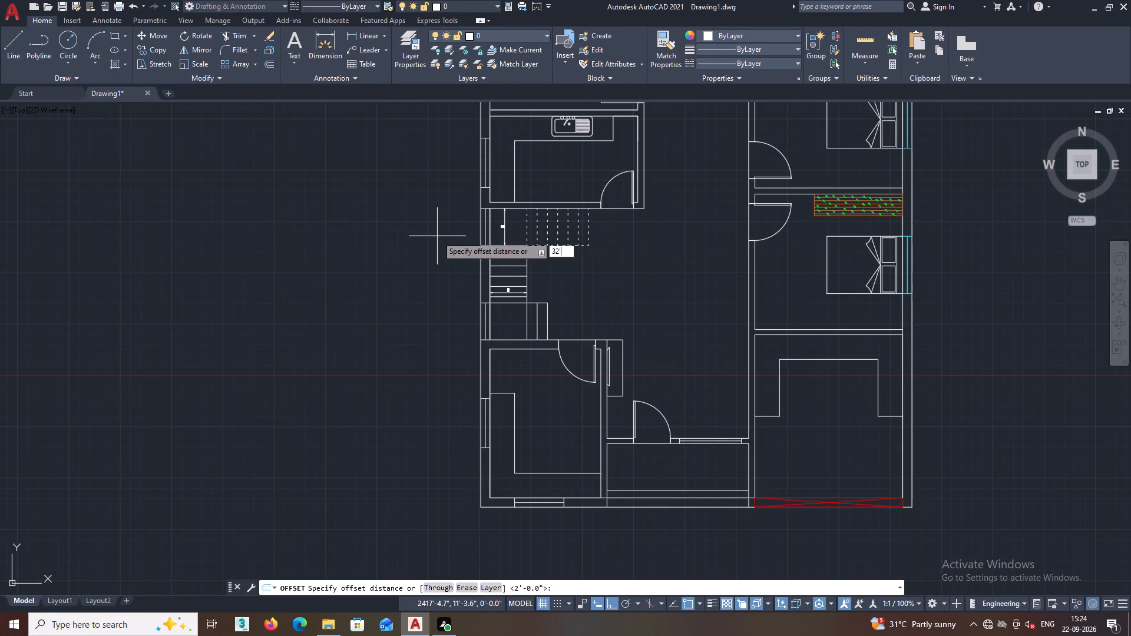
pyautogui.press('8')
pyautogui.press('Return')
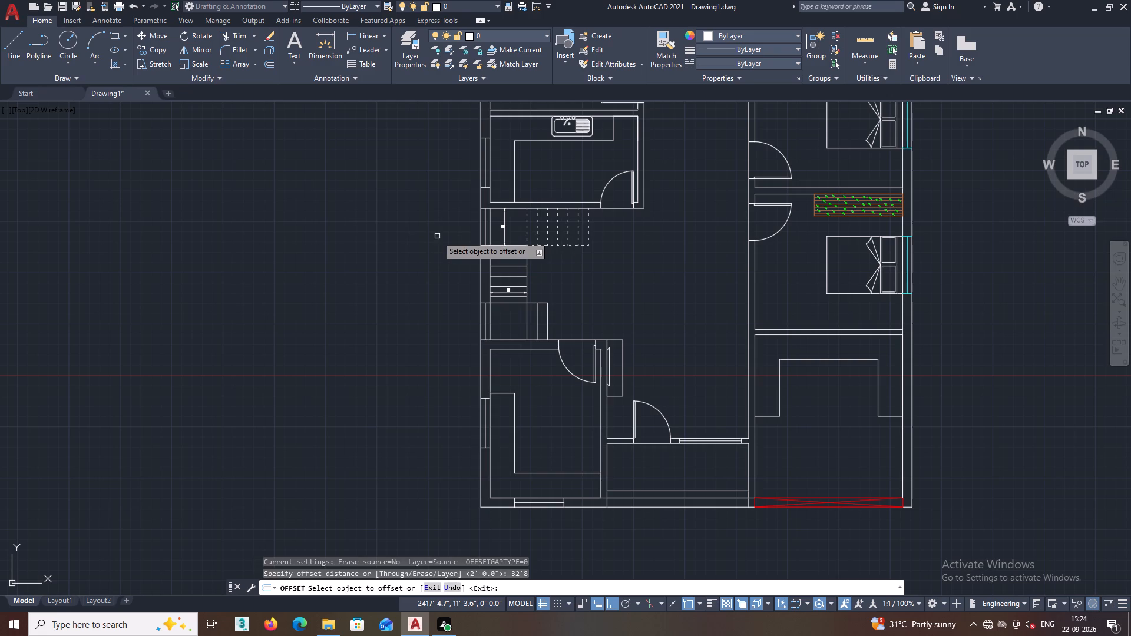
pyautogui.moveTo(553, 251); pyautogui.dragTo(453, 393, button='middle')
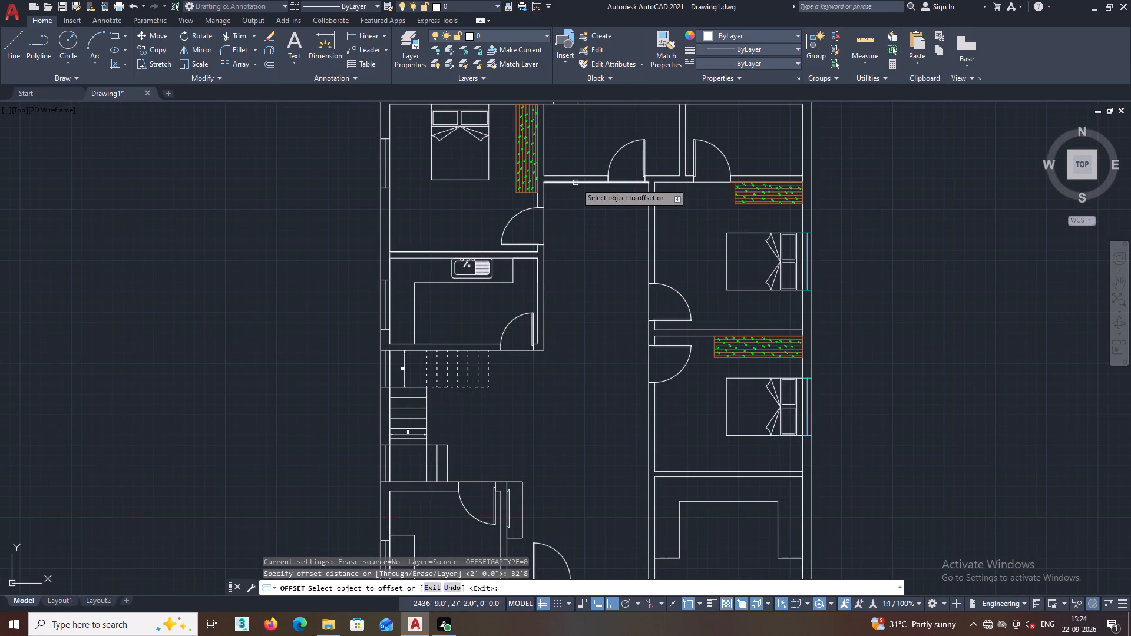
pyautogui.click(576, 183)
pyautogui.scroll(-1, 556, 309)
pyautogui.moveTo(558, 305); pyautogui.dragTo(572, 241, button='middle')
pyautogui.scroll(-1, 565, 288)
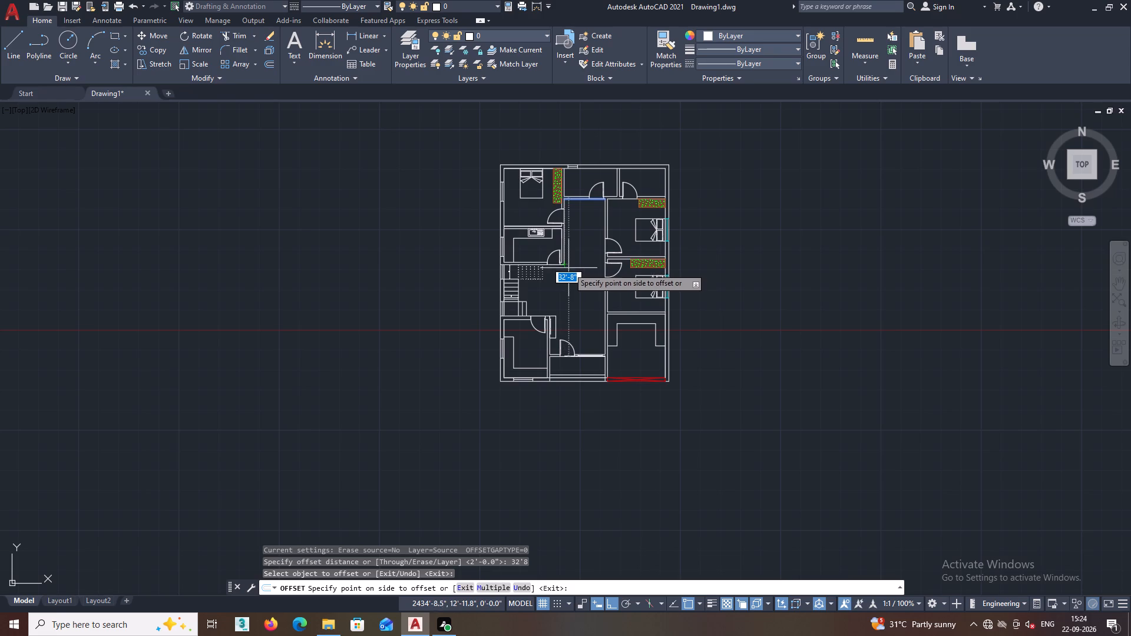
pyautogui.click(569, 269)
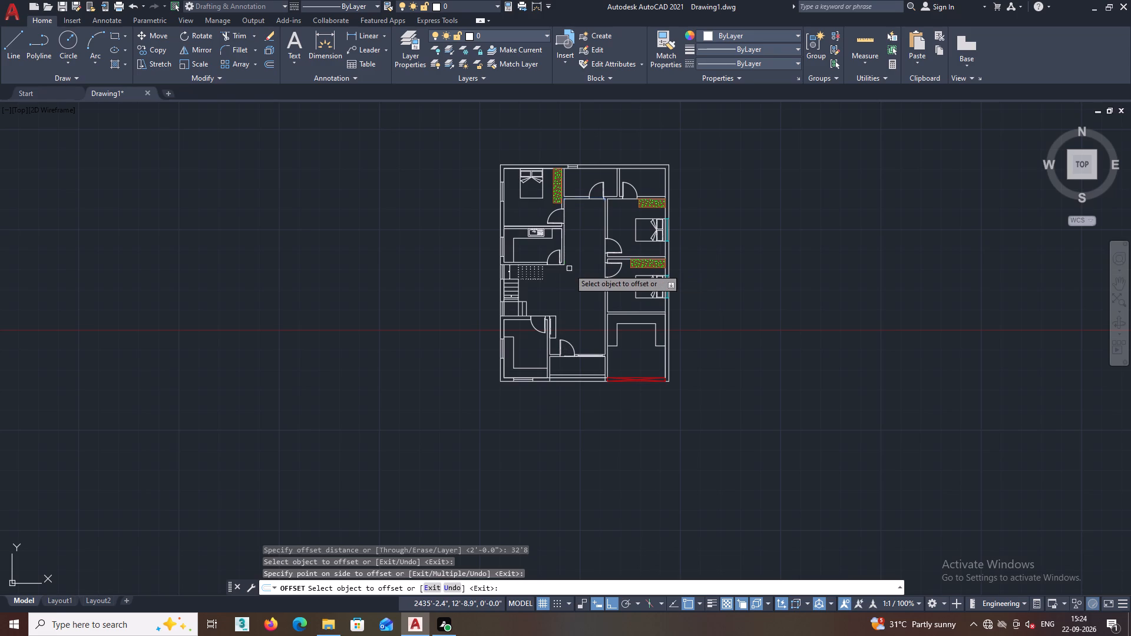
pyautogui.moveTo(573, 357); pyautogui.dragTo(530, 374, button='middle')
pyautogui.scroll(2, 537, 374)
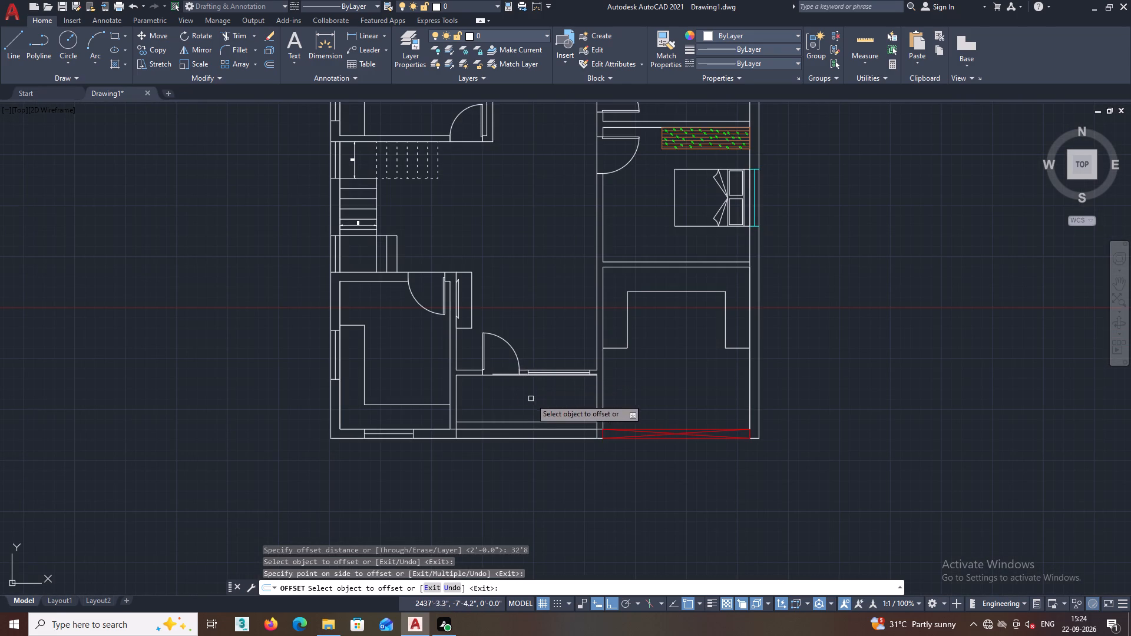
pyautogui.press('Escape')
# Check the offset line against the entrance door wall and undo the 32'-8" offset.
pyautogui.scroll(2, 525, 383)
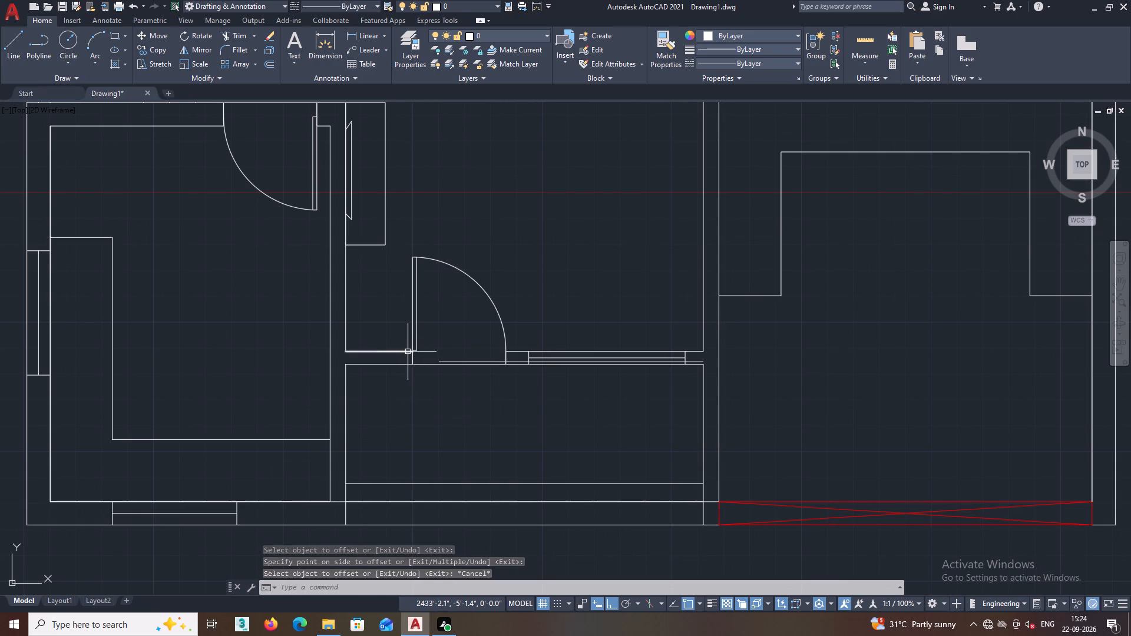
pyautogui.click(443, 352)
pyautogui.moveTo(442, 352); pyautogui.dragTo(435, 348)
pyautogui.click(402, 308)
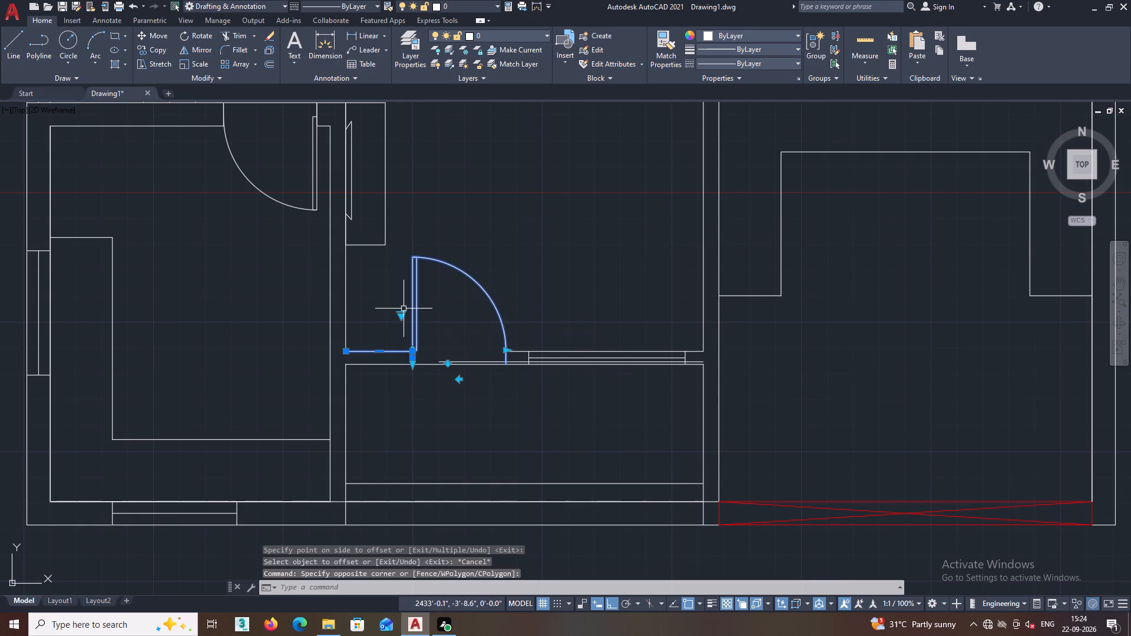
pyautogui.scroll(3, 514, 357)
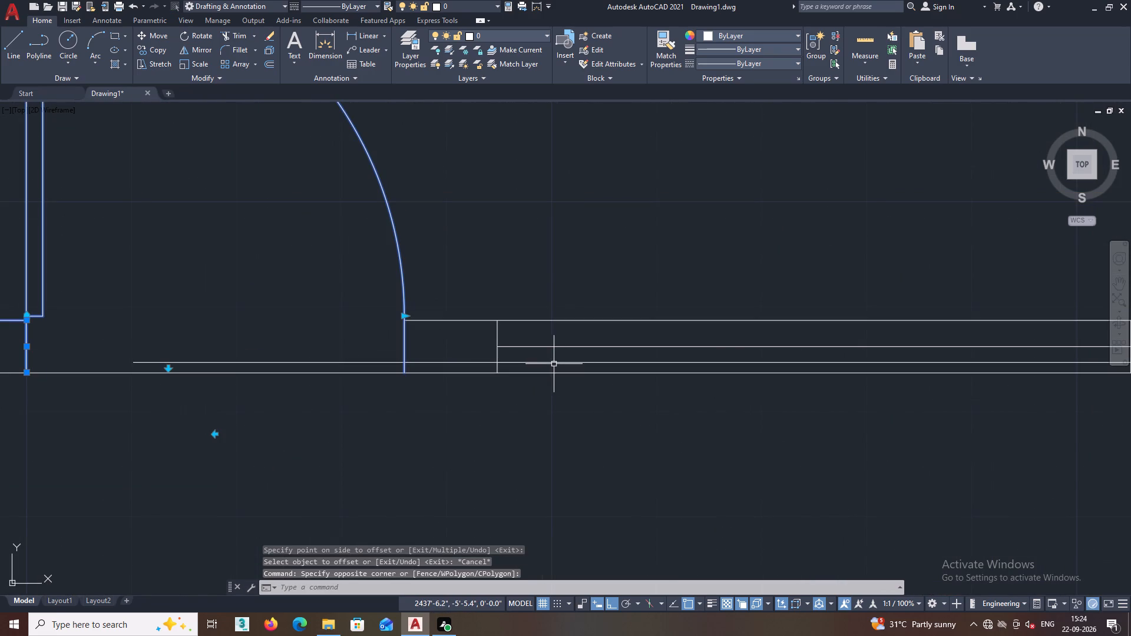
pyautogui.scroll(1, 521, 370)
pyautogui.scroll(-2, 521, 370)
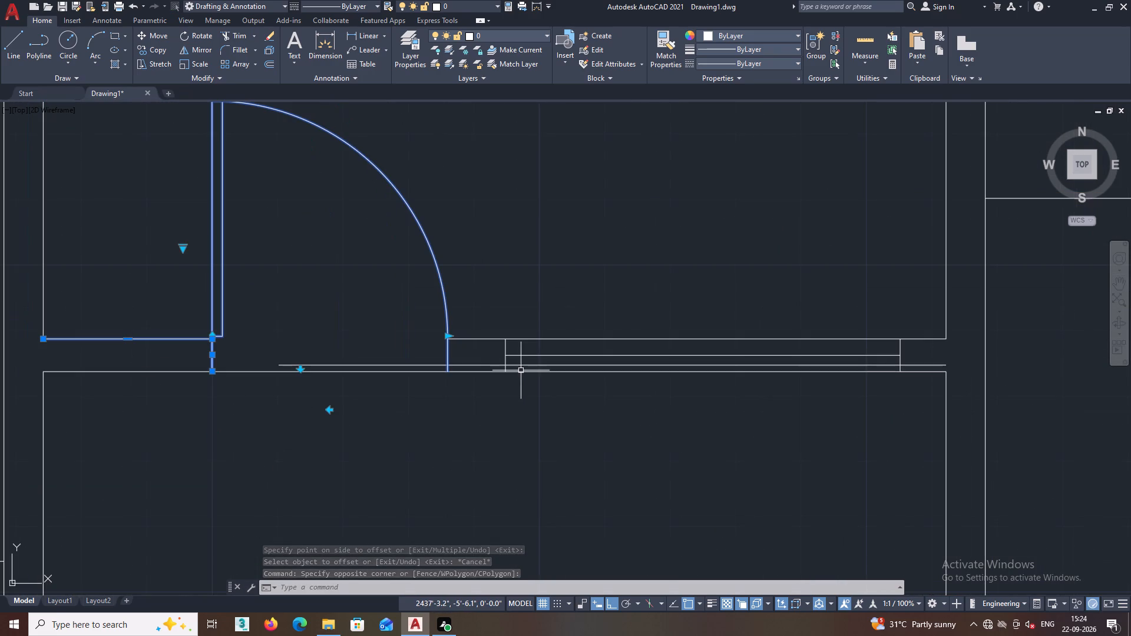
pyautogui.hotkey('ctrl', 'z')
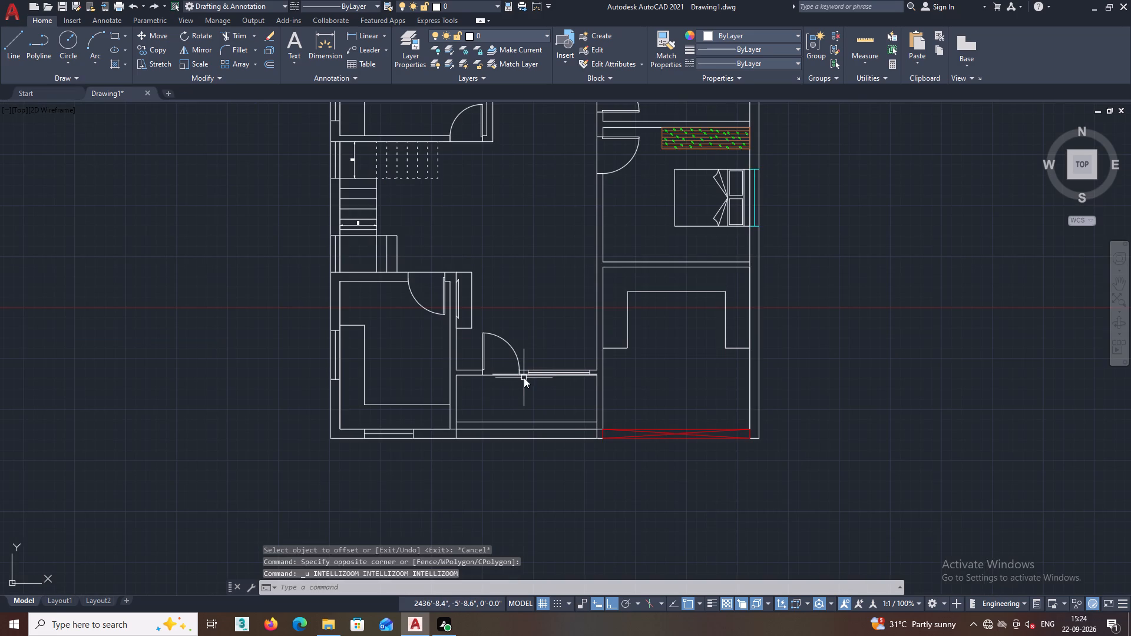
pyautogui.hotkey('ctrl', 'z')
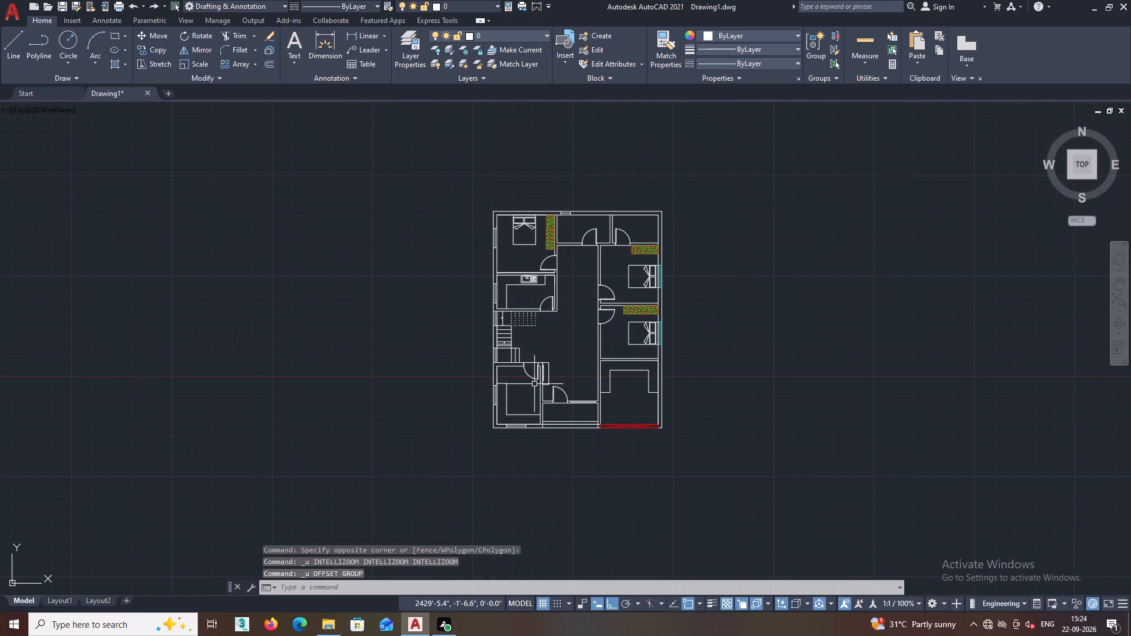
# Erase the hall's lower cross wall with its door and window, including the leftover short jamb lines.
pyautogui.scroll(4, 568, 406)
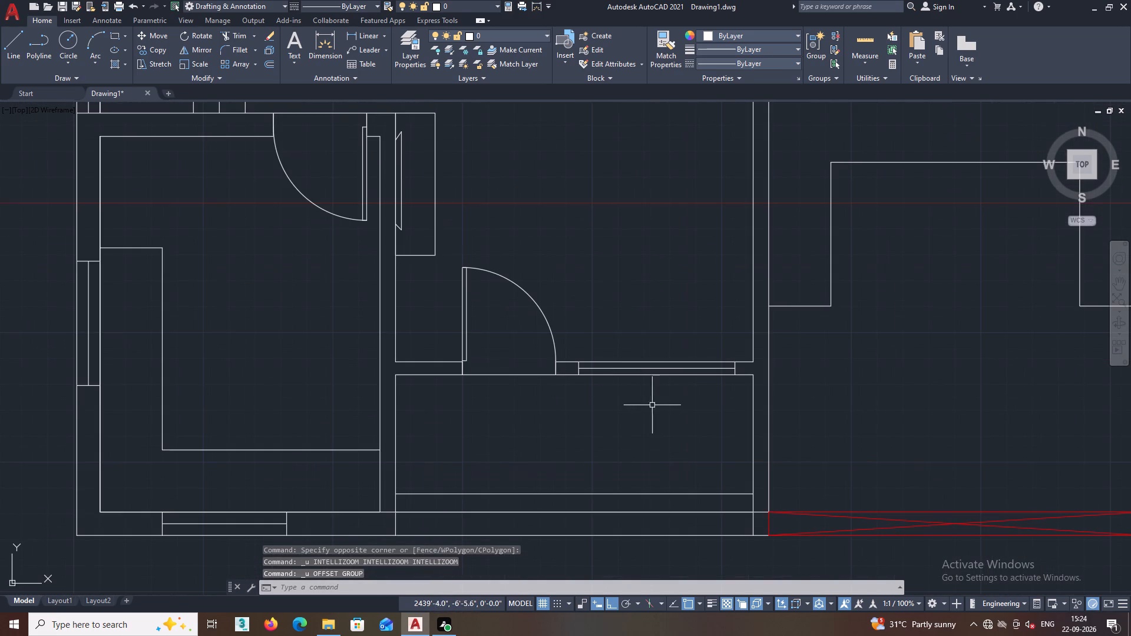
pyautogui.click(662, 407)
pyautogui.click(624, 316)
pyautogui.click(522, 410)
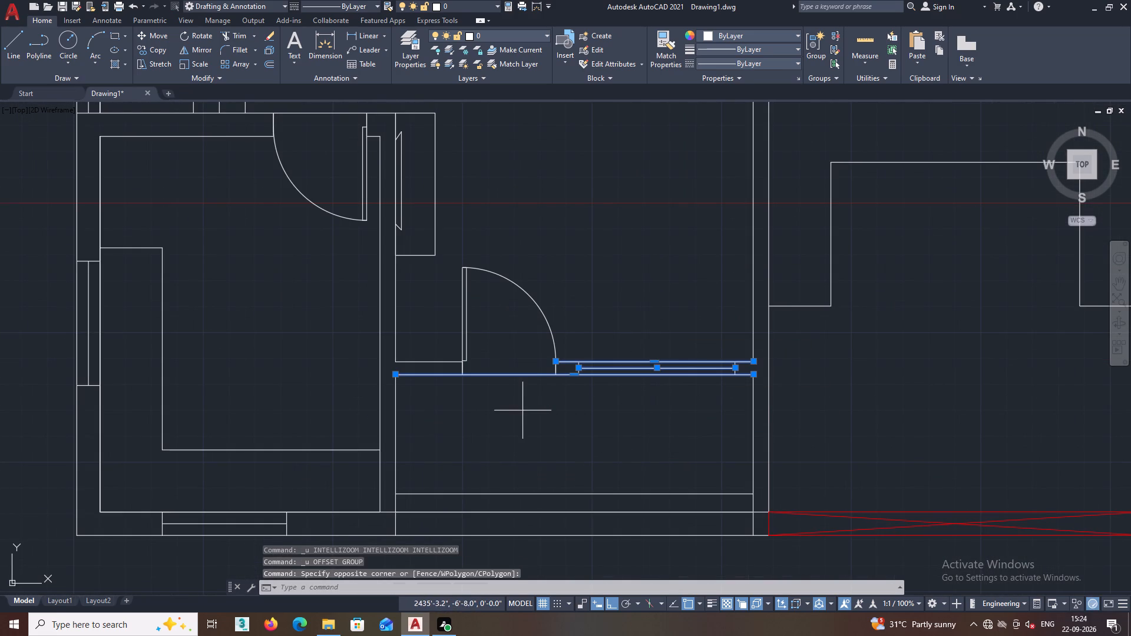
pyautogui.click(441, 316)
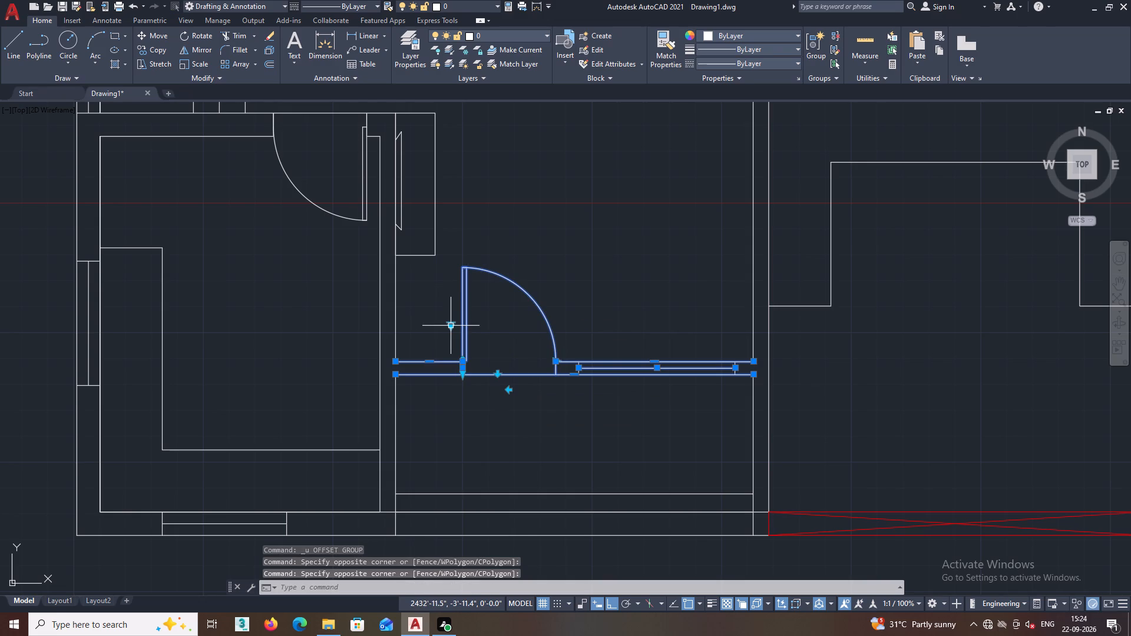
pyautogui.press('Delete')
pyautogui.scroll(1, 743, 379)
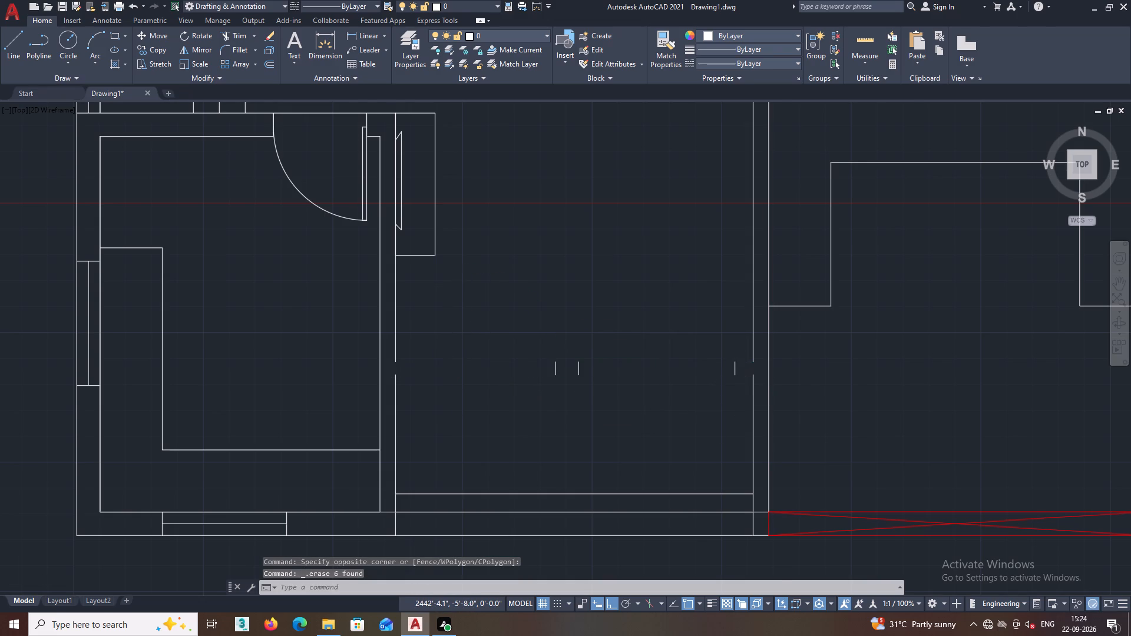
pyautogui.click(743, 379)
pyautogui.click(342, 330)
pyautogui.press('Delete')
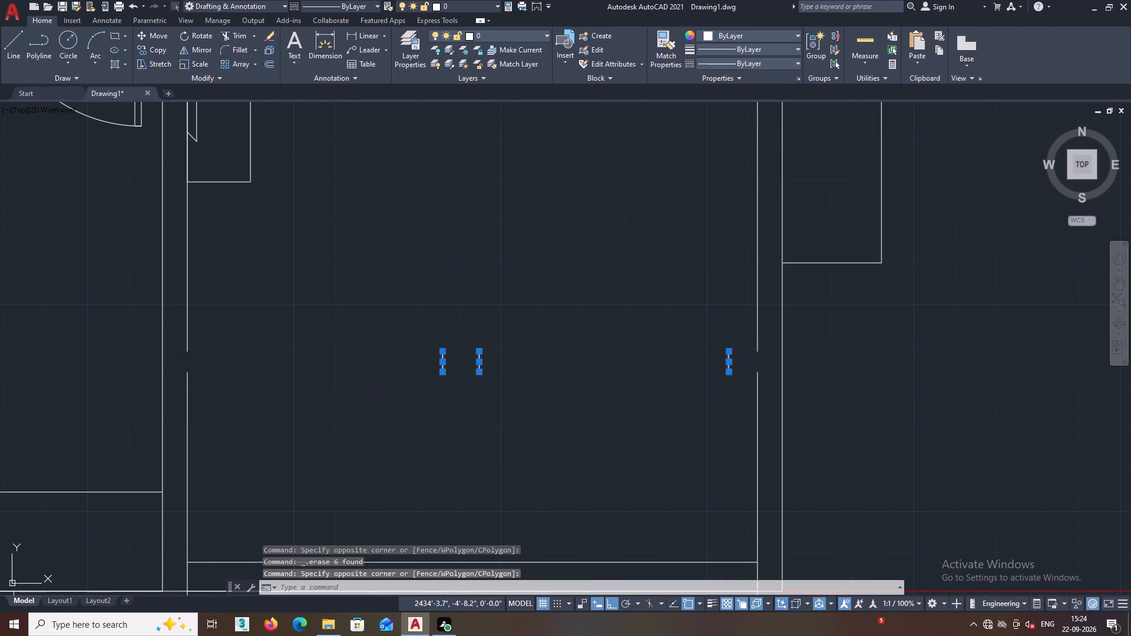
# Extend both hall side wall lines across the gaps left by the erased lower cross wall.
pyautogui.moveTo(337, 344); pyautogui.dragTo(629, 343, button='middle')
pyautogui.scroll(-2, 620, 347)
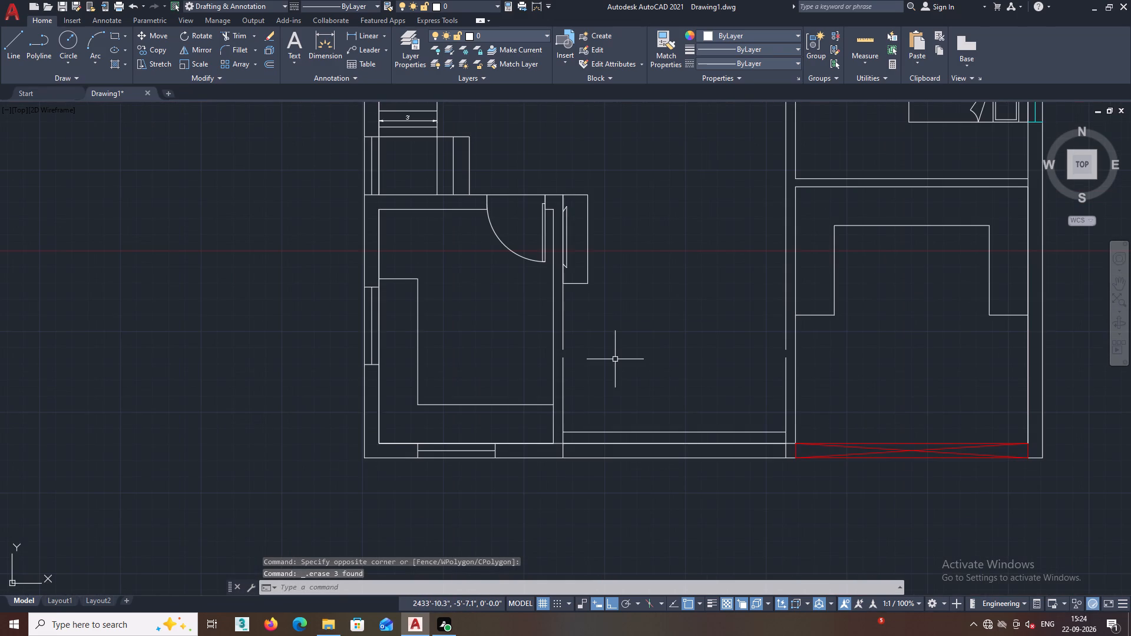
pyautogui.scroll(-1, 615, 359)
pyautogui.write('EX')
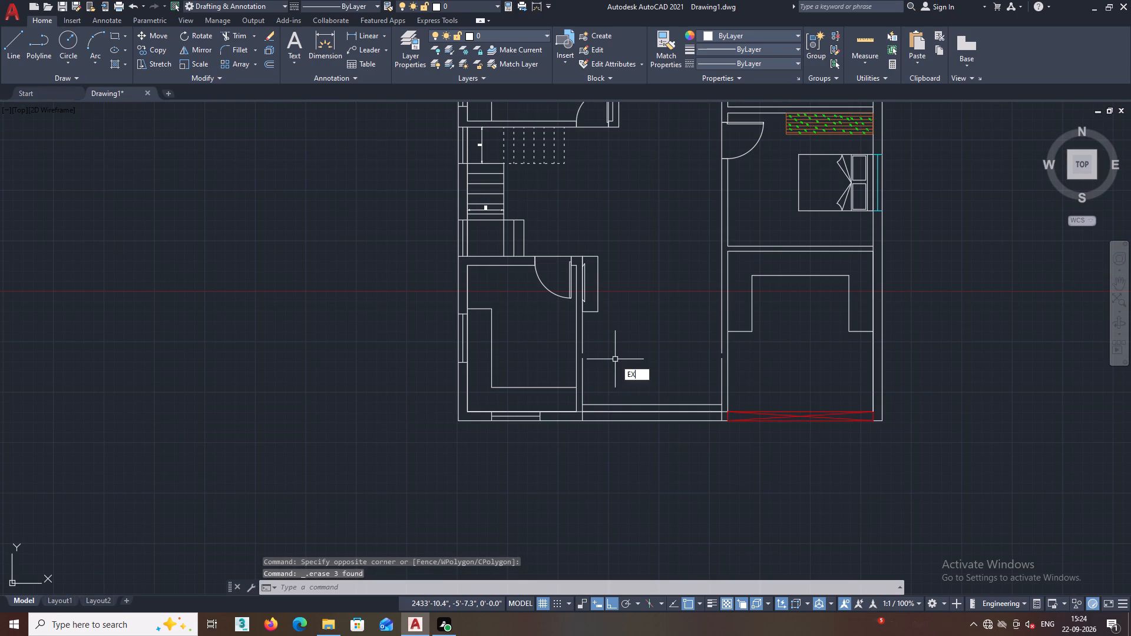
pyautogui.press('Return')
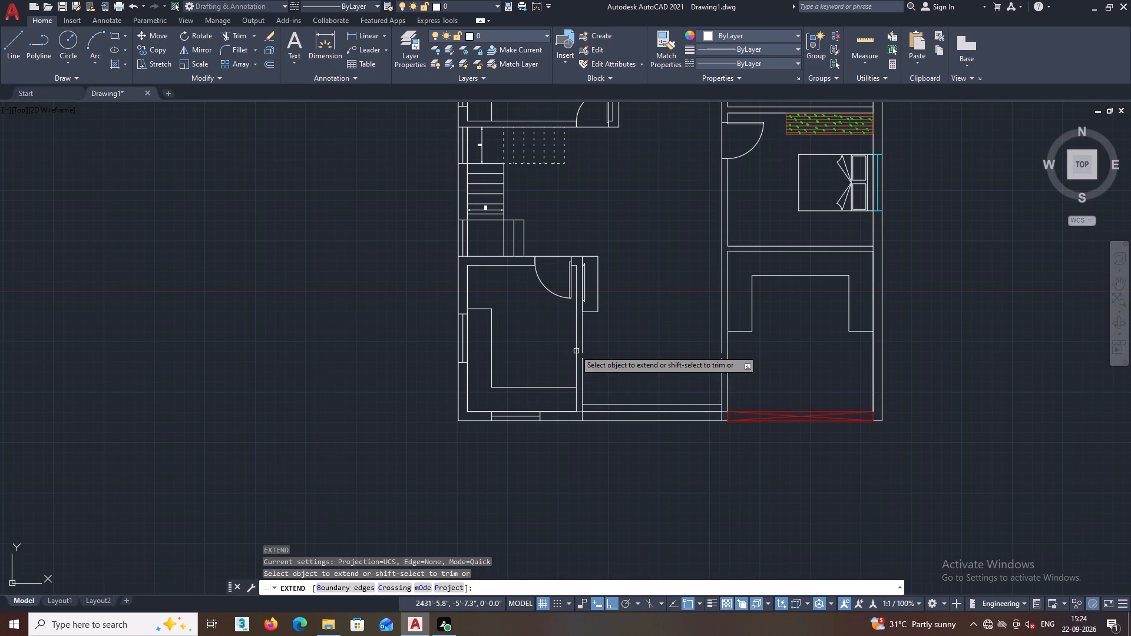
pyautogui.scroll(2, 588, 333)
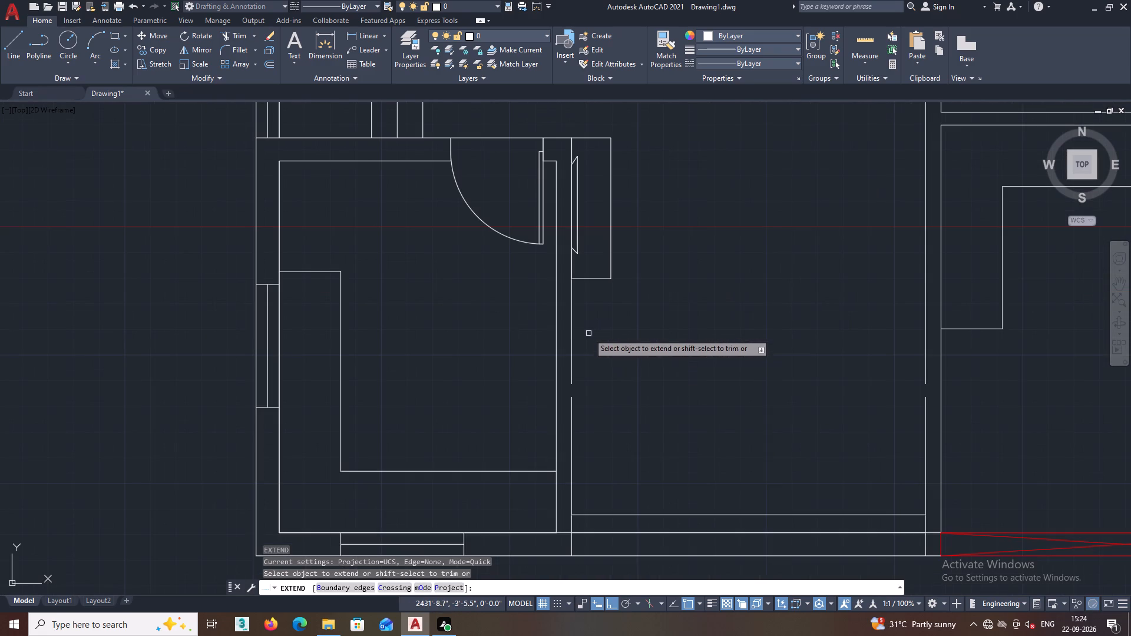
pyautogui.click(571, 363)
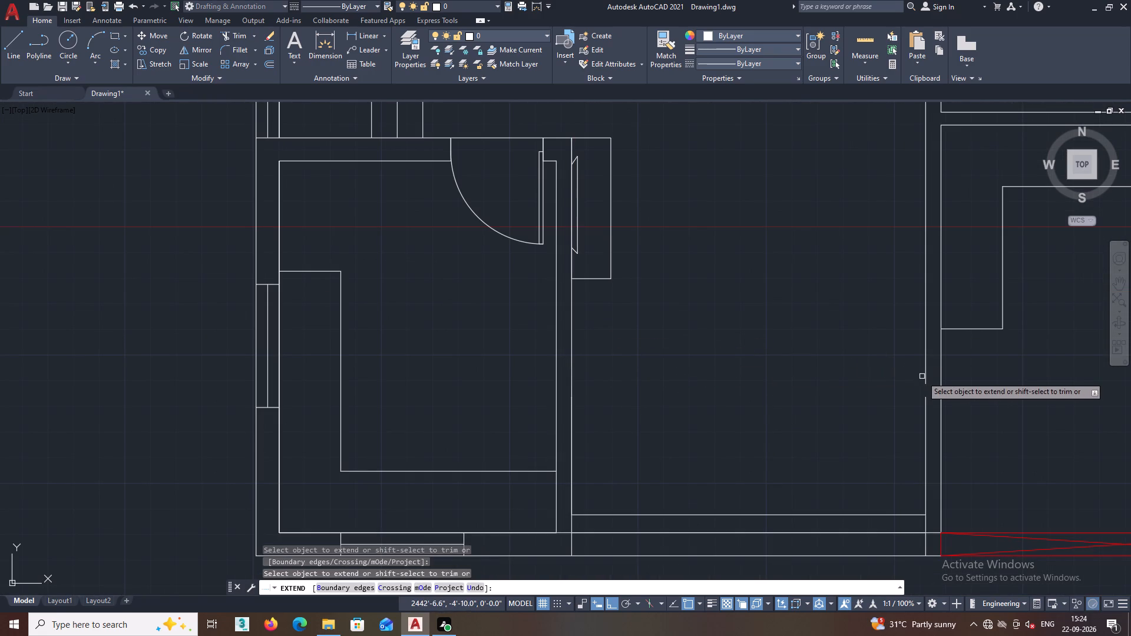
pyautogui.click(927, 382)
pyautogui.press('Escape')
pyautogui.scroll(-1, 649, 360)
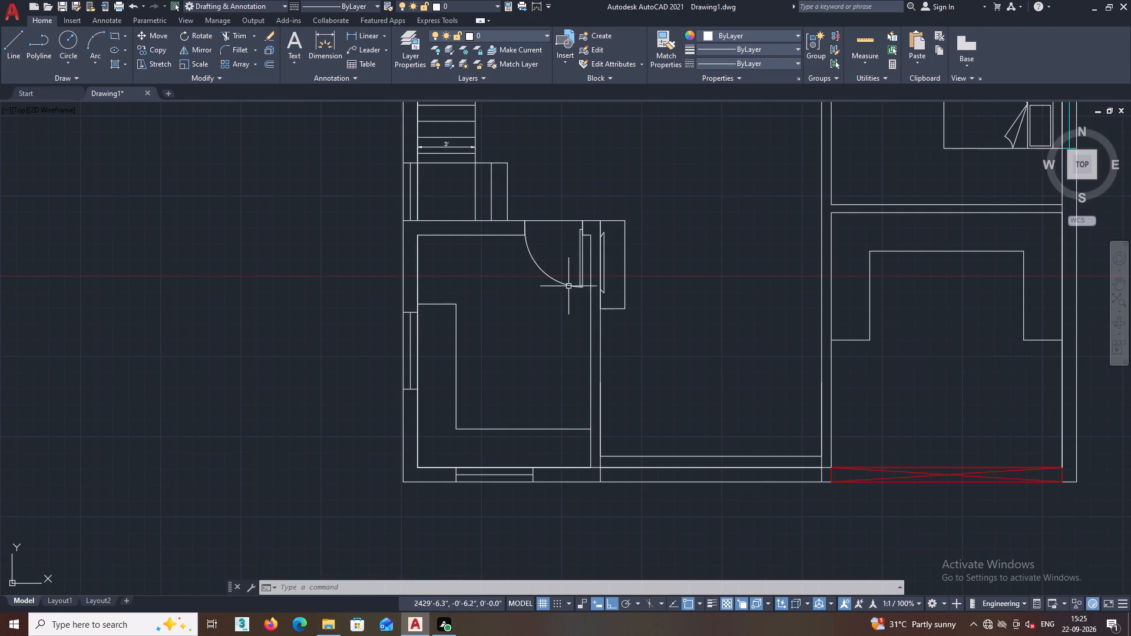
# Offset the wall line at the central hall's upper end 32'-8" downward toward the entrance.
pyautogui.click(266, 62)
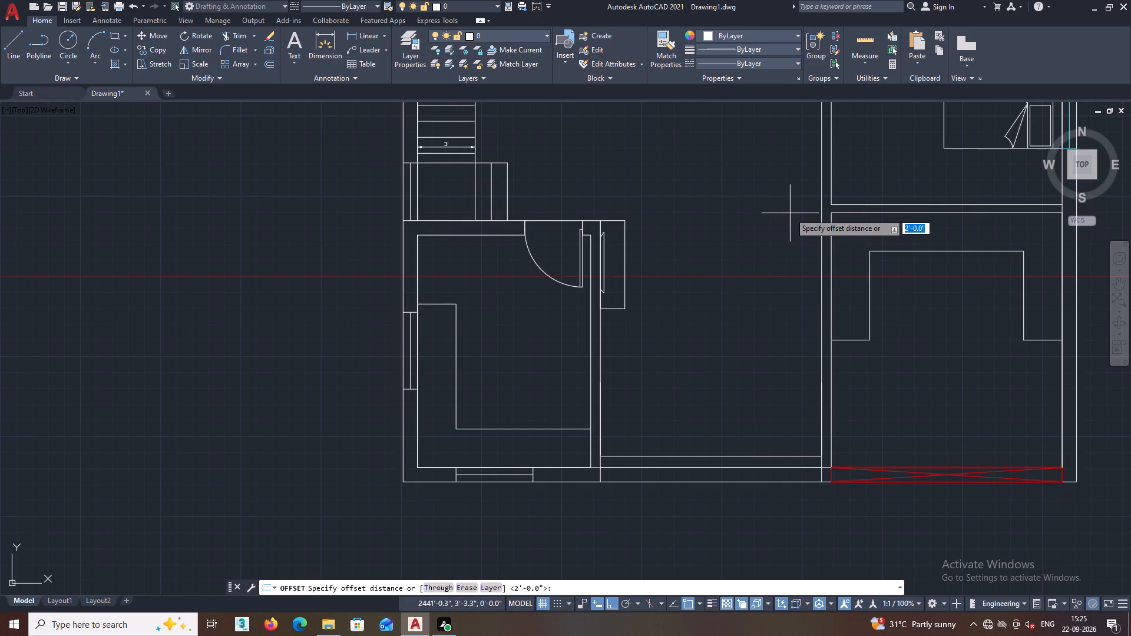
pyautogui.moveTo(799, 214); pyautogui.dragTo(793, 266, button='middle')
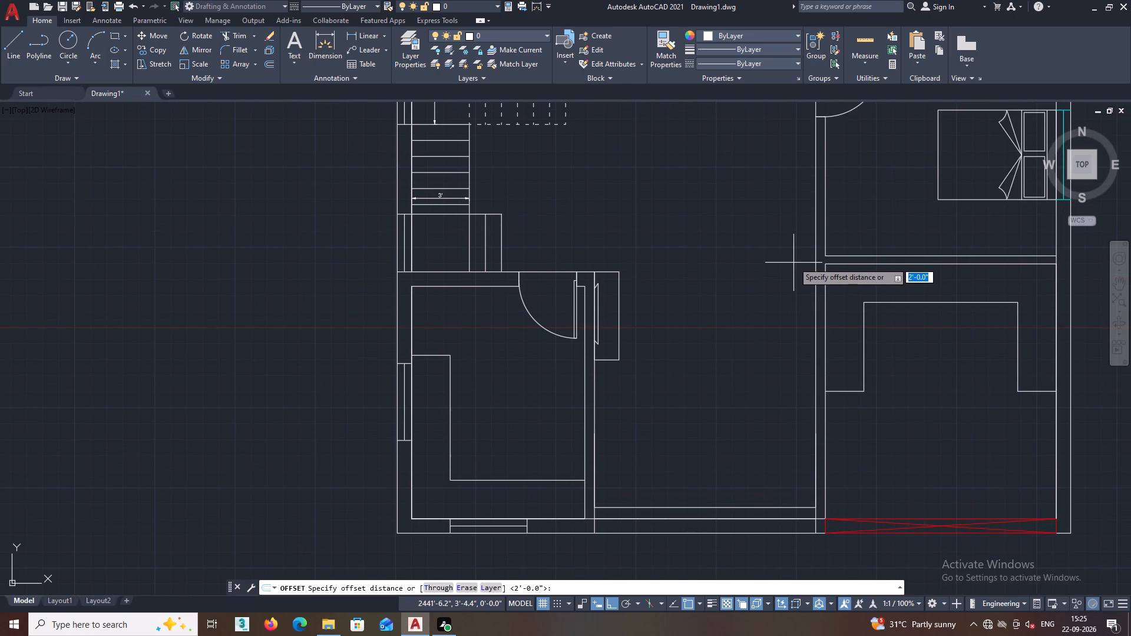
pyautogui.moveTo(785, 321); pyautogui.dragTo(707, 413, button='middle')
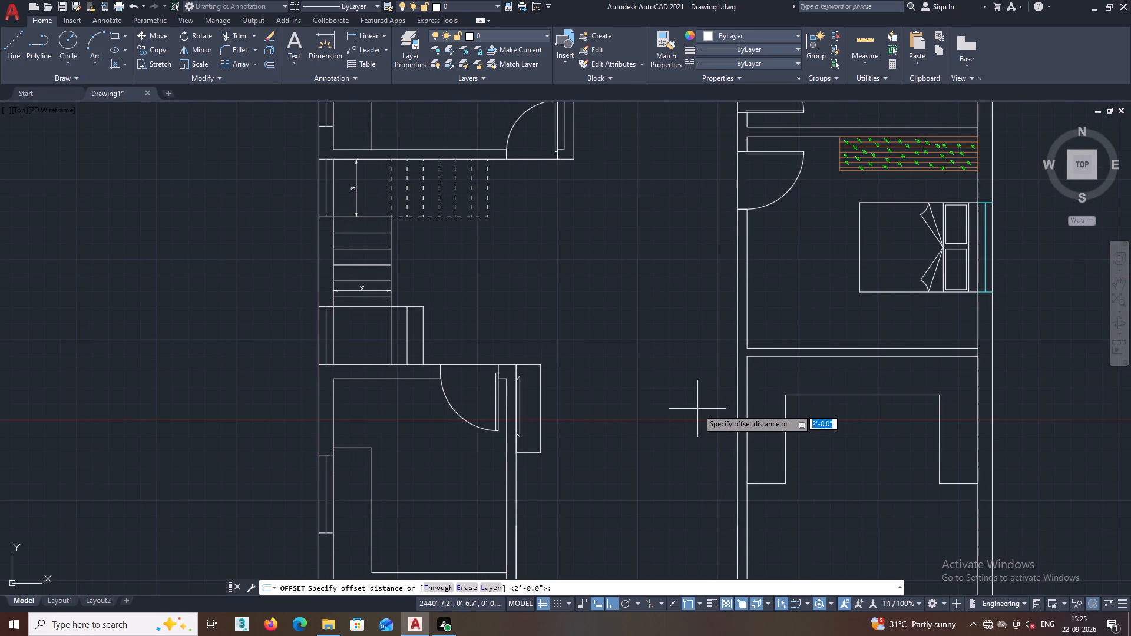
pyautogui.write('32')
pyautogui.press("'")
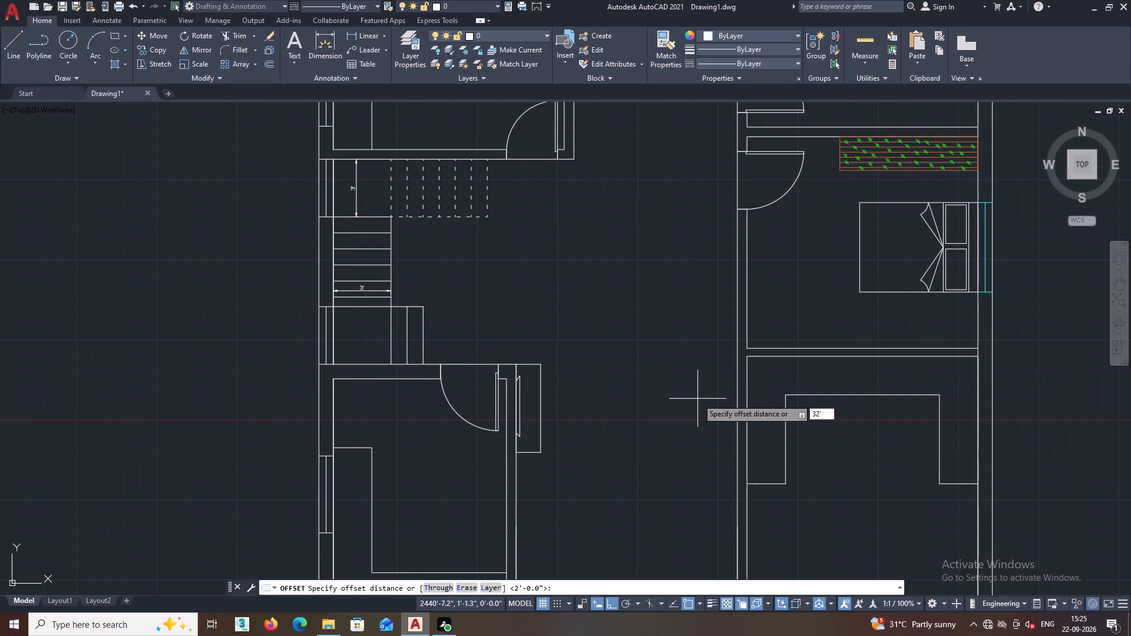
pyautogui.press('8')
pyautogui.press('Return')
pyautogui.scroll(-2, 602, 314)
pyautogui.moveTo(595, 331); pyautogui.dragTo(576, 402, button='middle')
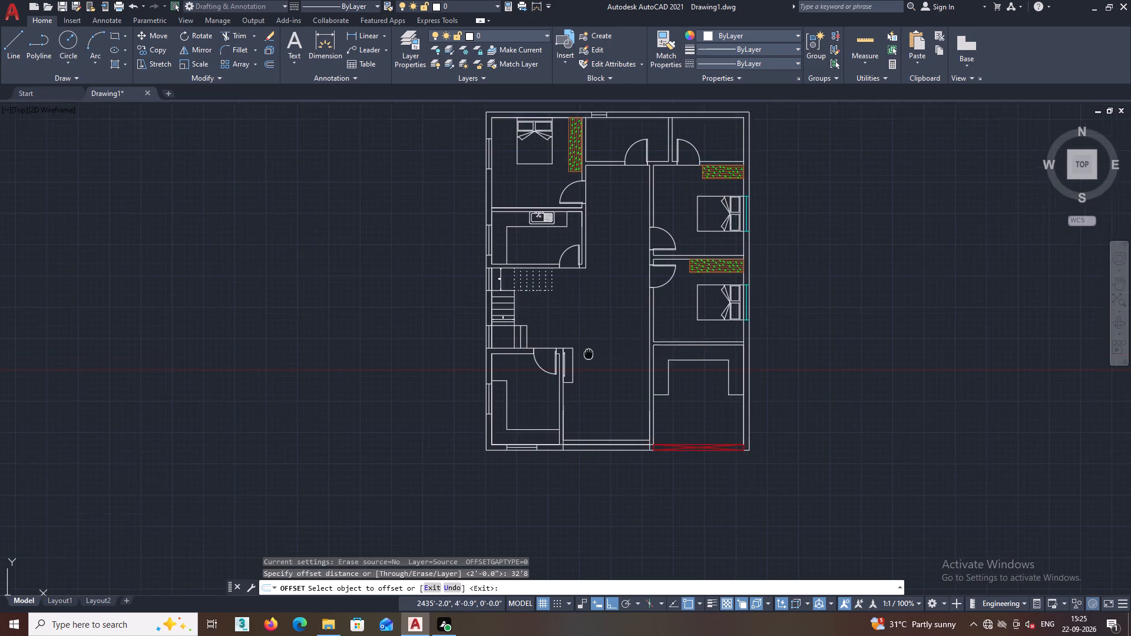
pyautogui.moveTo(576, 402); pyautogui.dragTo(568, 426, button='middle')
pyautogui.scroll(1, 609, 277)
pyautogui.click(570, 227)
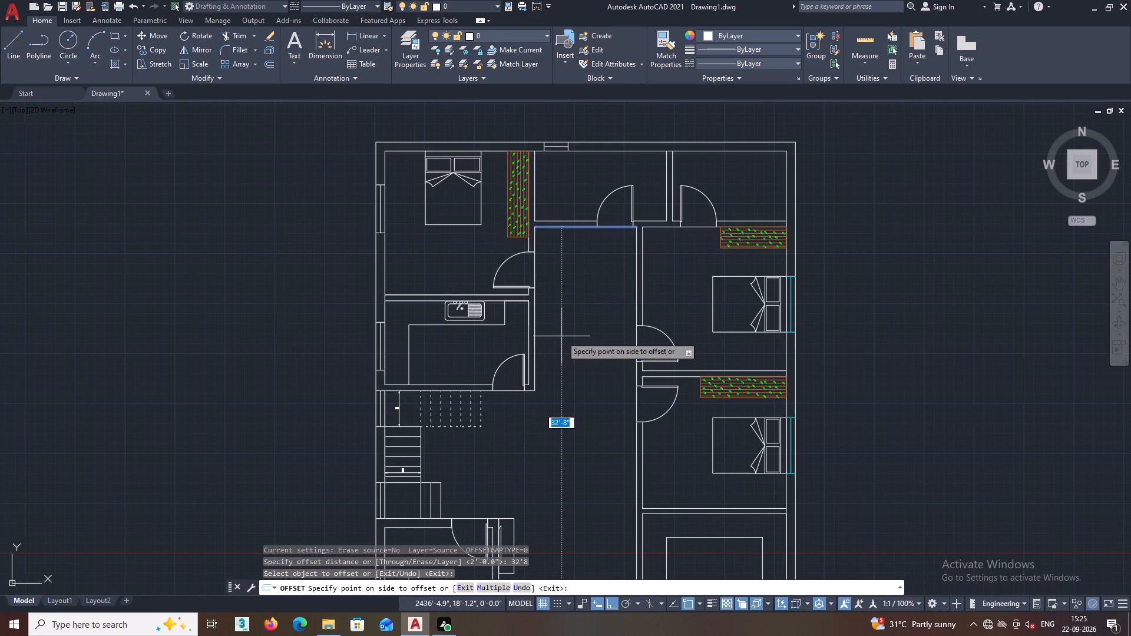
pyautogui.scroll(-1, 561, 340)
pyautogui.moveTo(563, 329); pyautogui.dragTo(570, 286, button='middle')
pyautogui.click(557, 305)
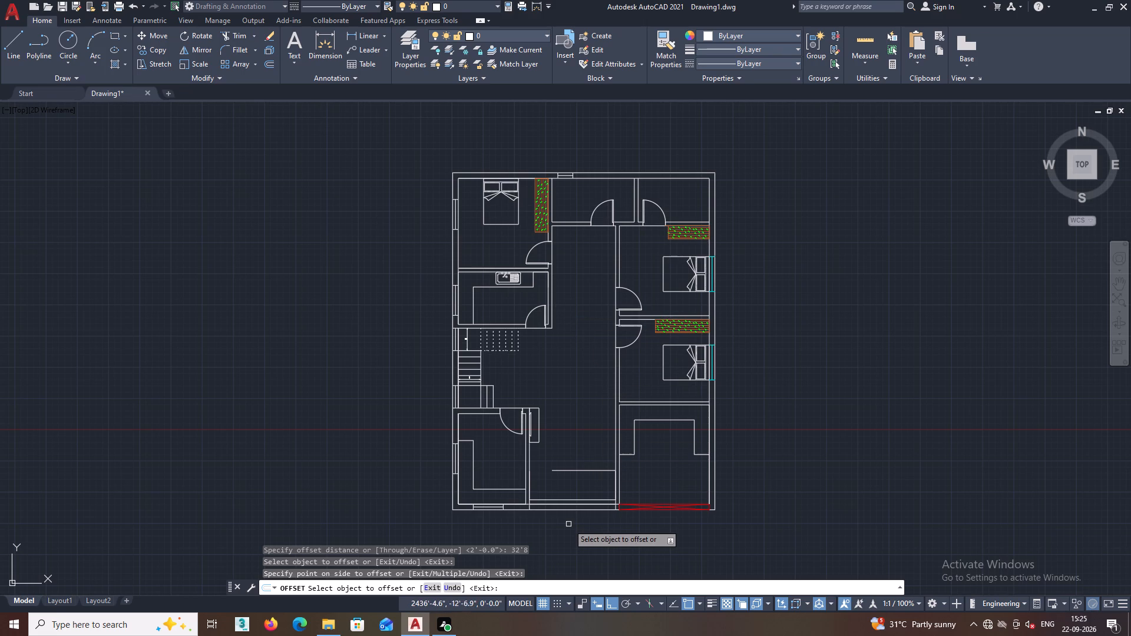
# Extend the offset line's short end to the side wall shared with the lower-left room.
pyautogui.scroll(3, 561, 516)
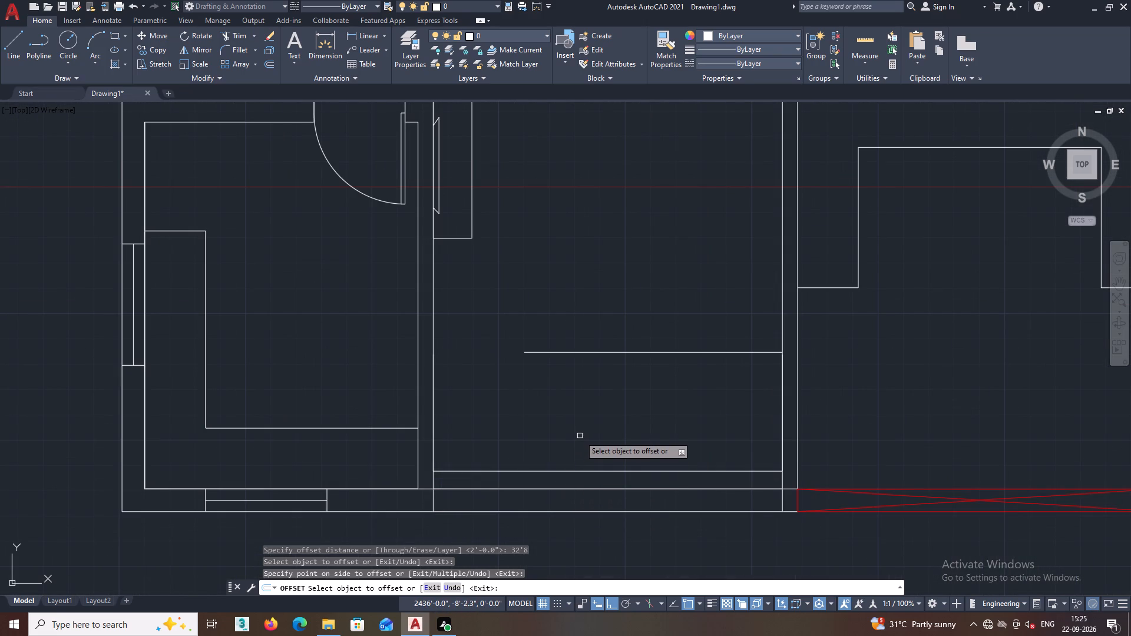
pyautogui.press('space')
pyautogui.write('EX')
pyautogui.press('Return')
pyautogui.click(583, 350)
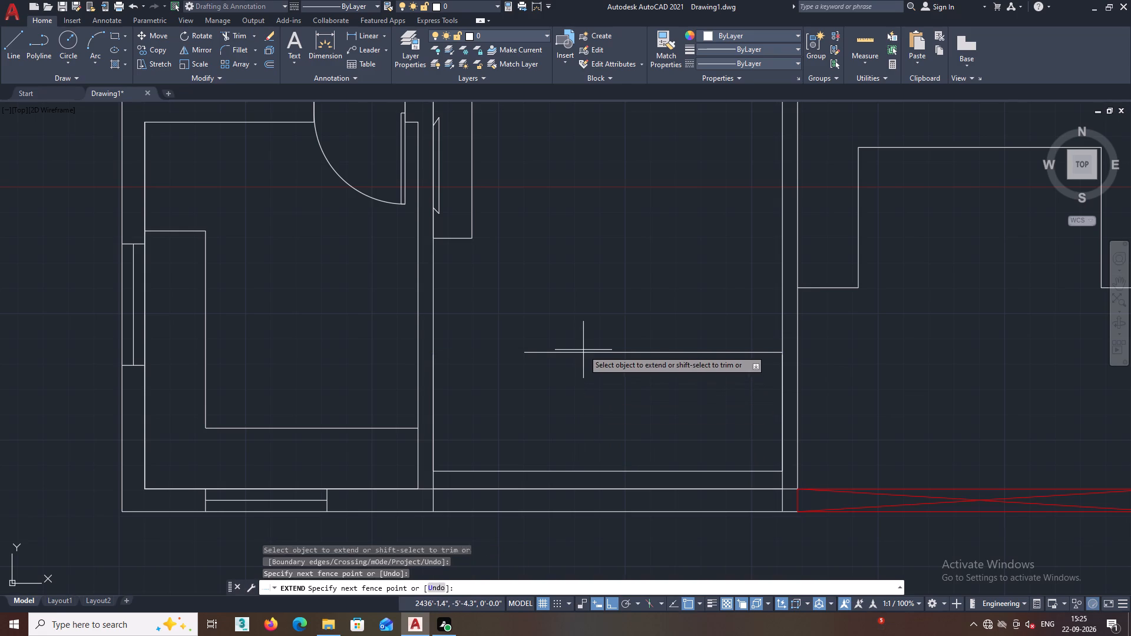
pyautogui.click(579, 364)
pyautogui.press('Escape')
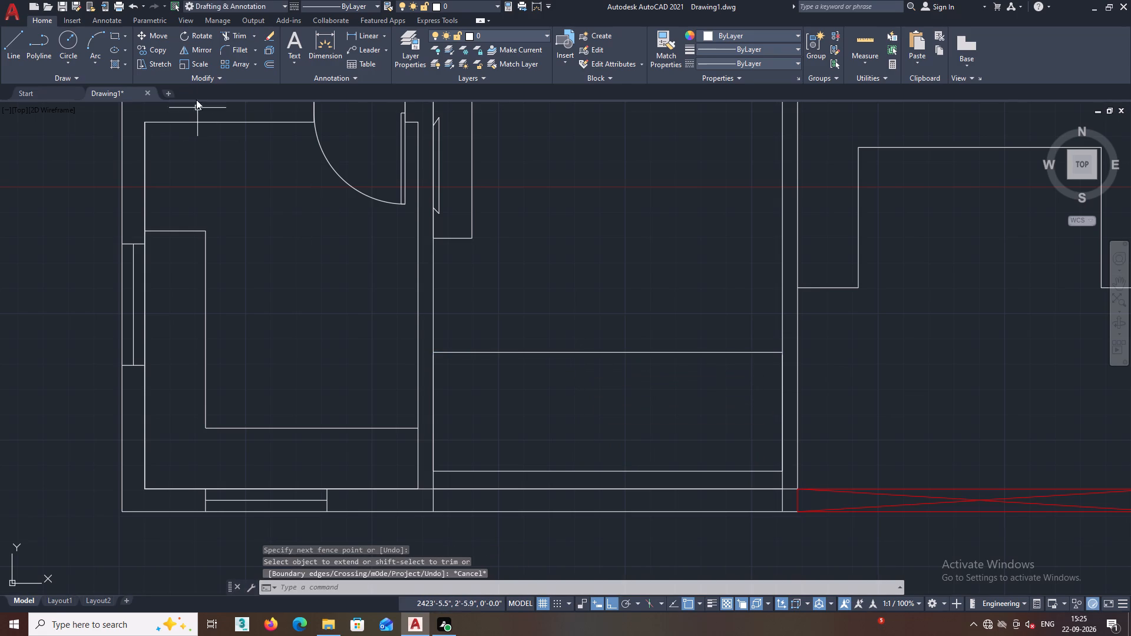
# Offset the hall's new cross line 6" downward to form the second face of the entrance wall.
pyautogui.click(273, 67)
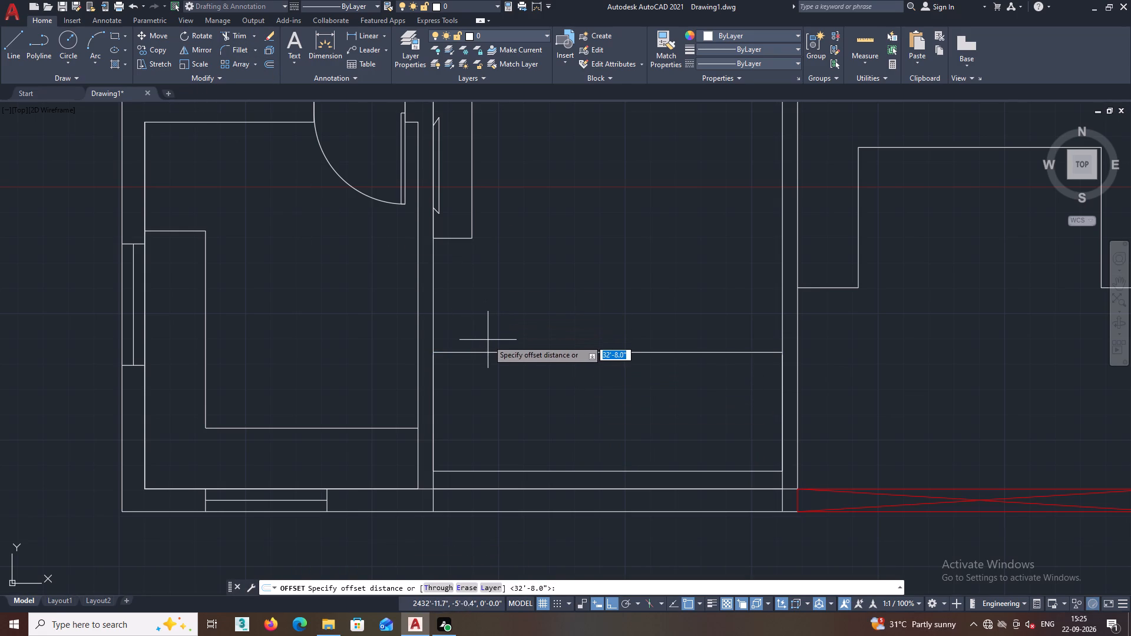
pyautogui.press('6')
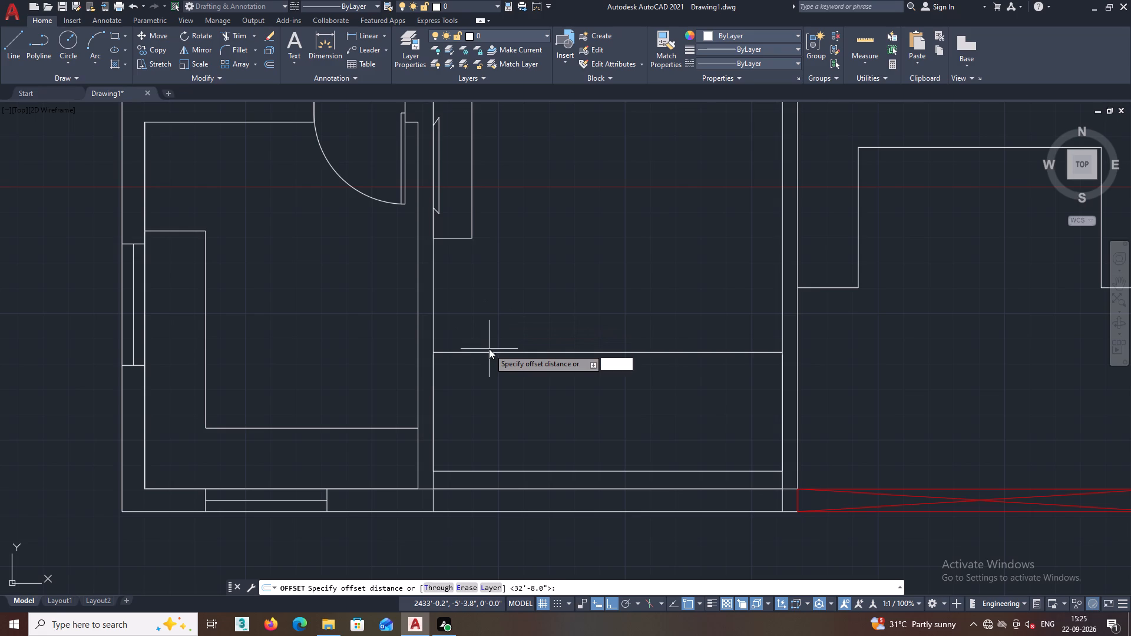
pyautogui.press('Return')
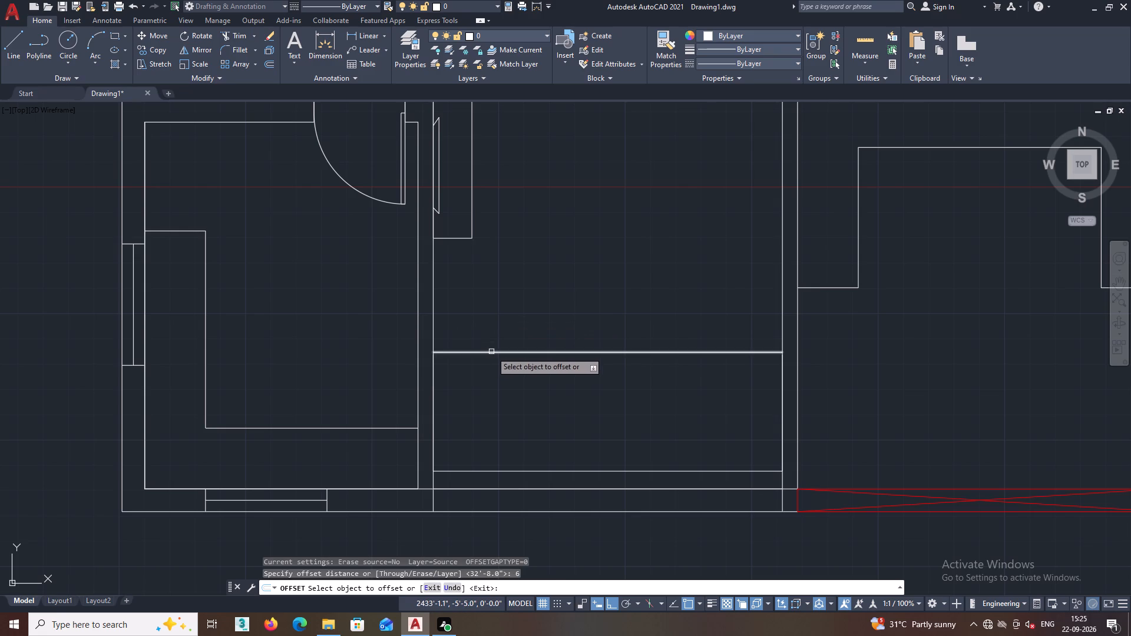
pyautogui.click(491, 352)
pyautogui.click(491, 376)
pyautogui.press('Escape')
pyautogui.moveTo(496, 386); pyautogui.dragTo(531, 367, button='middle')
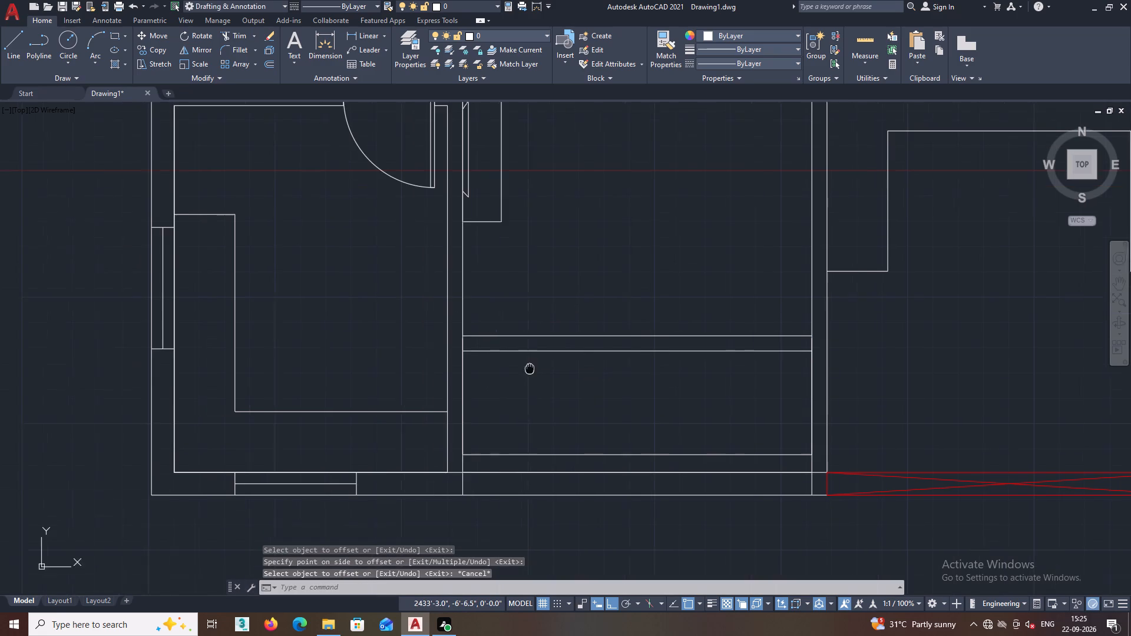
pyautogui.moveTo(531, 367); pyautogui.dragTo(530, 366, button='middle')
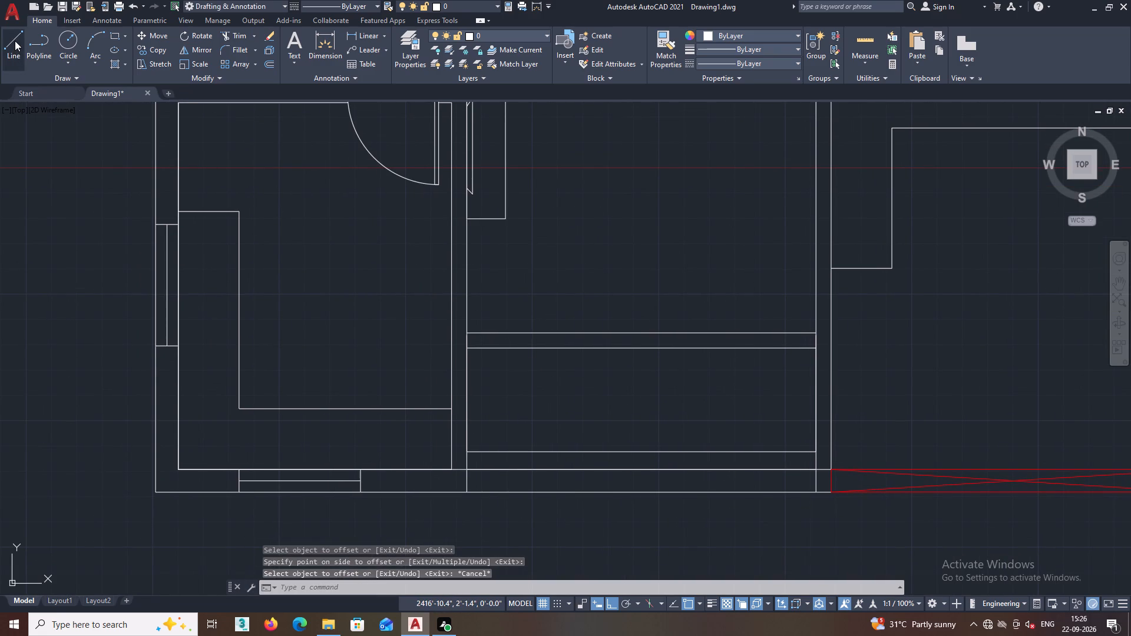
# Trim the hall's side wall lines between the two new cross lines at both ends, opening the wall junctions.
pyautogui.write('TR')
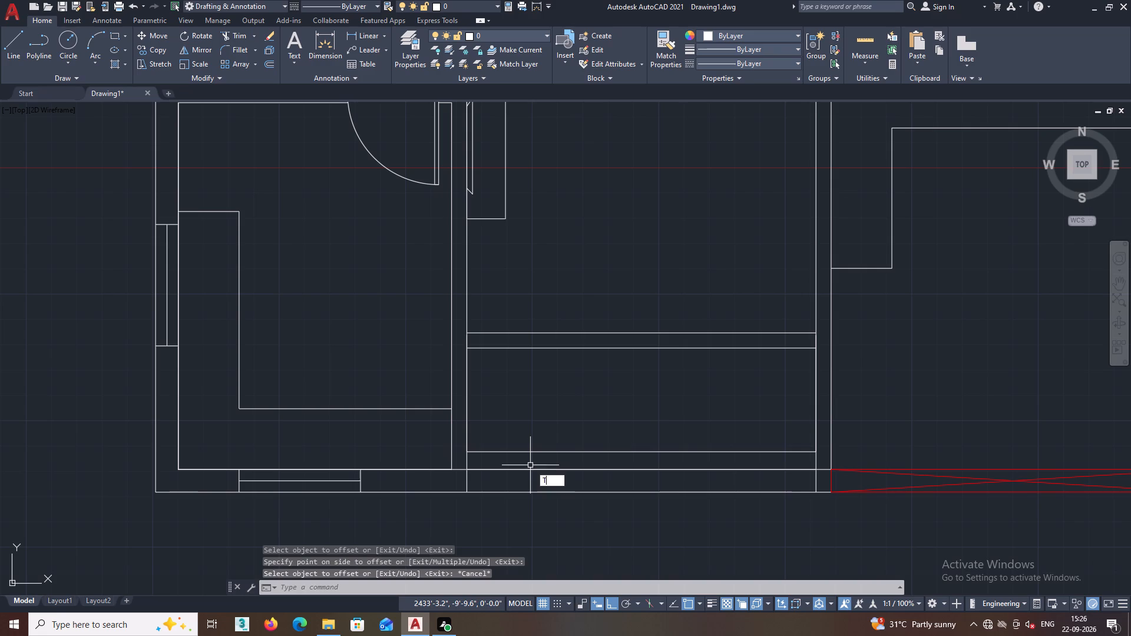
pyautogui.press('Return')
pyautogui.click(465, 344)
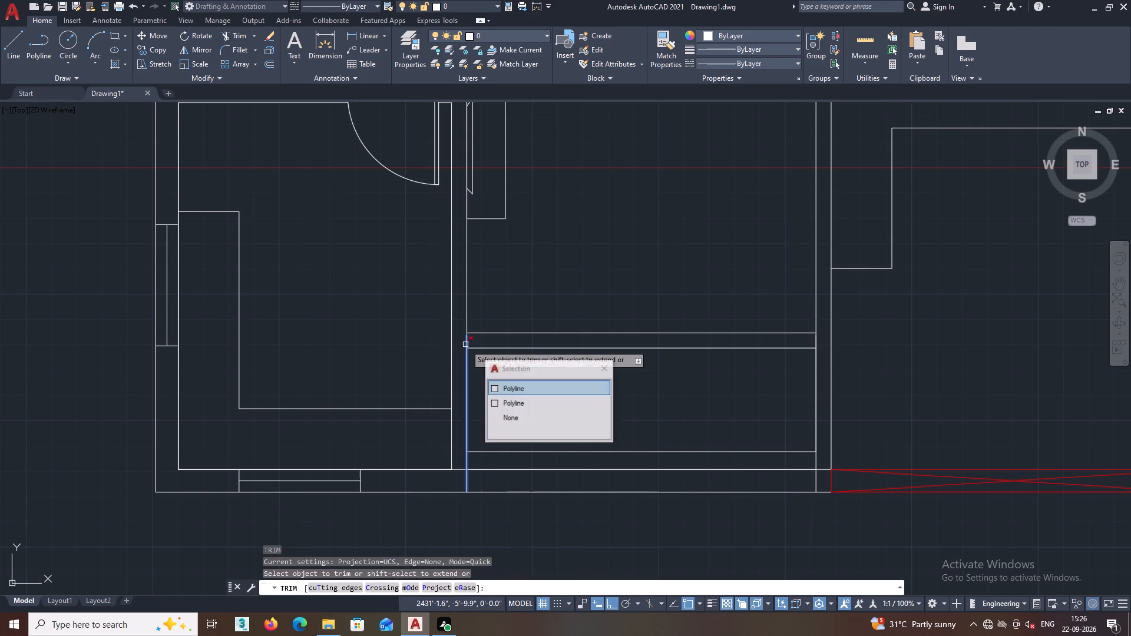
pyautogui.hotkey('ctrl', 'z')
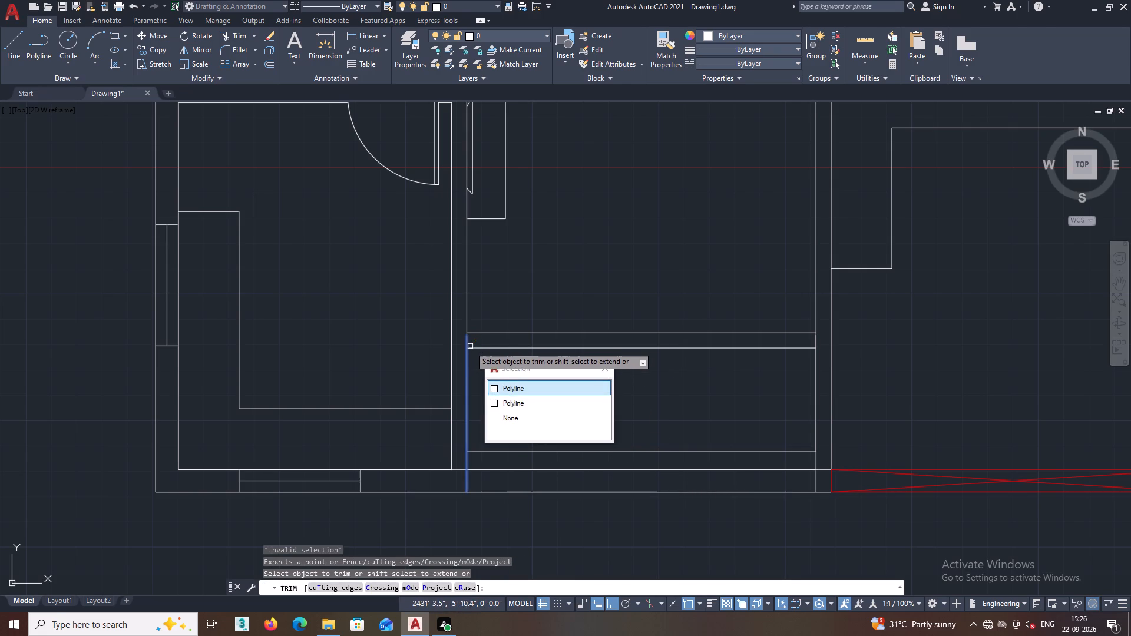
pyautogui.press('Escape')
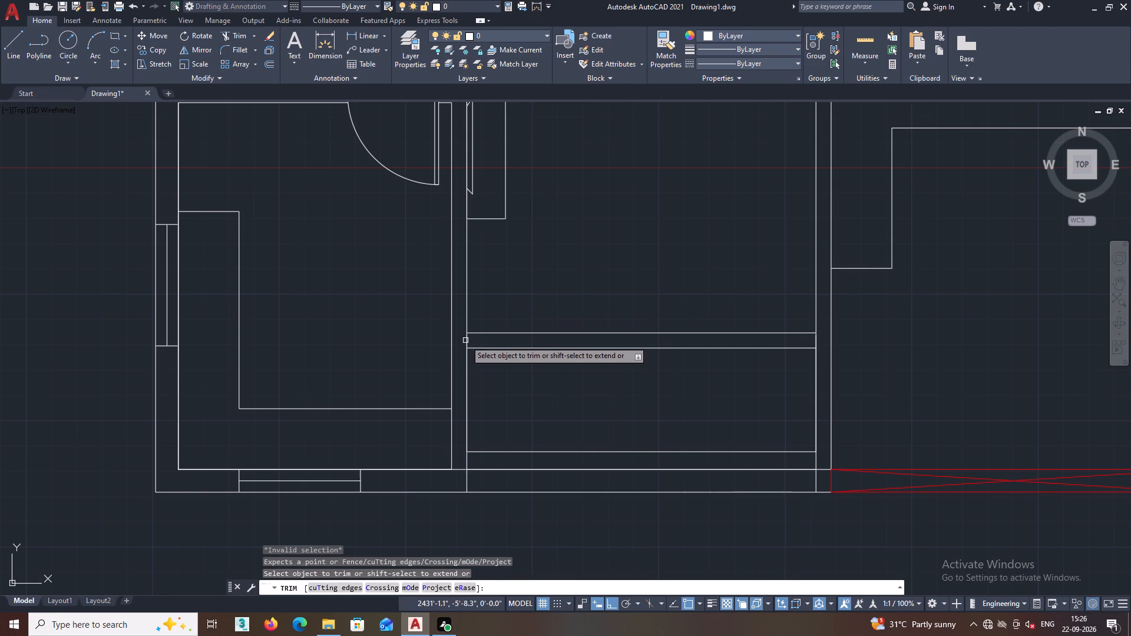
pyautogui.click(474, 339)
pyautogui.click(461, 343)
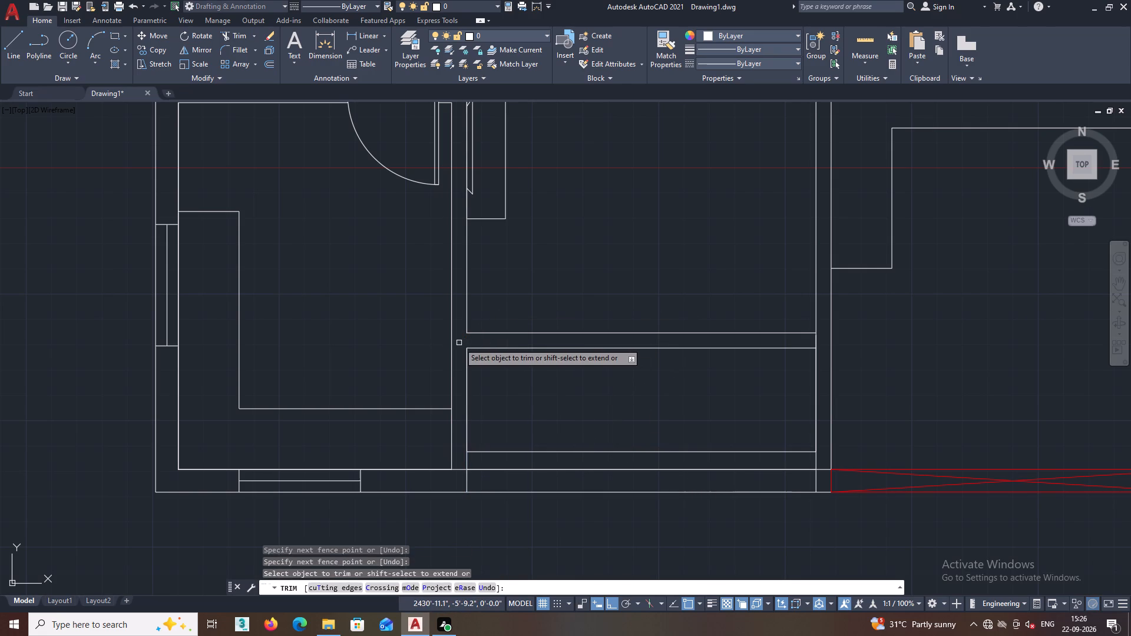
pyautogui.moveTo(541, 387); pyautogui.dragTo(402, 403, button='middle')
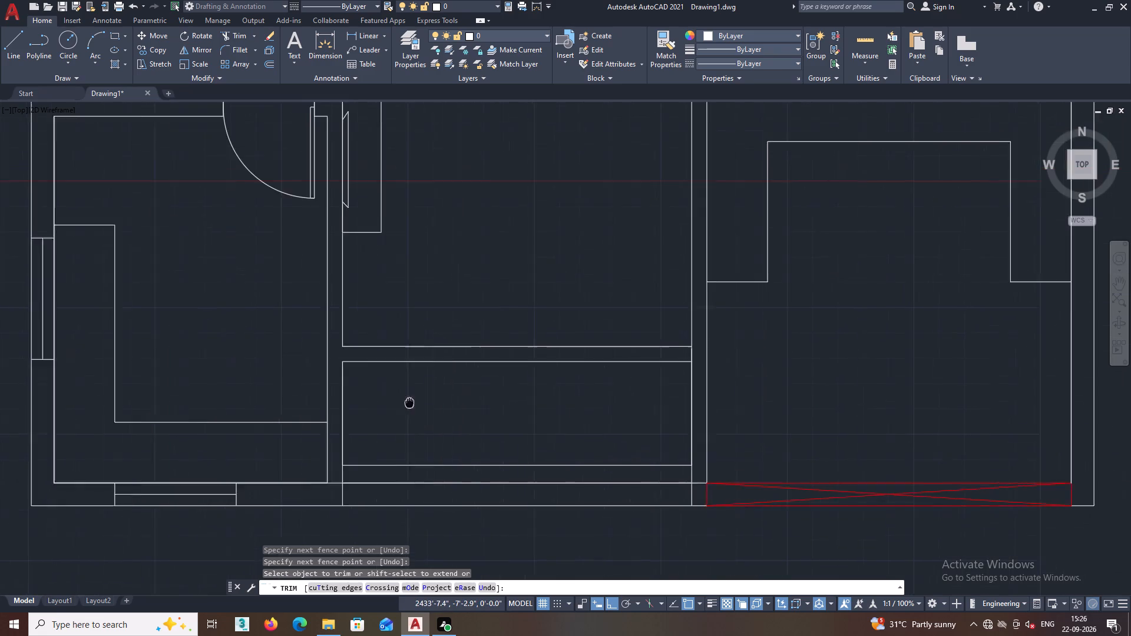
pyautogui.moveTo(402, 403); pyautogui.dragTo(335, 412, button='middle')
pyautogui.moveTo(381, 407); pyautogui.dragTo(323, 425, button='middle')
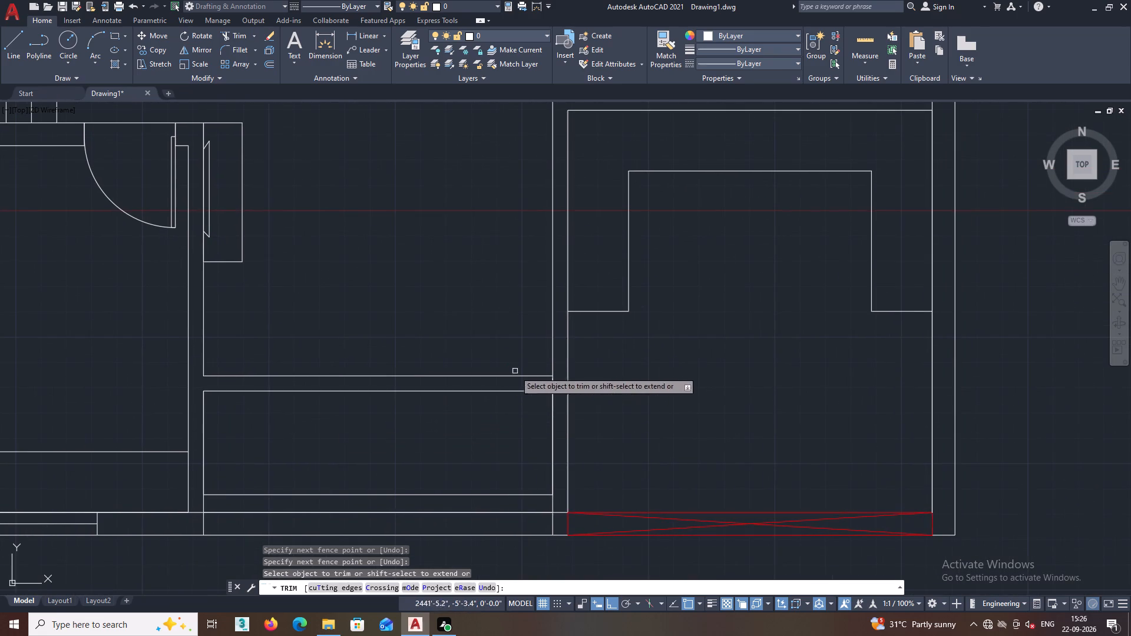
pyautogui.scroll(3, 533, 369)
pyautogui.click(568, 389)
pyautogui.click(522, 399)
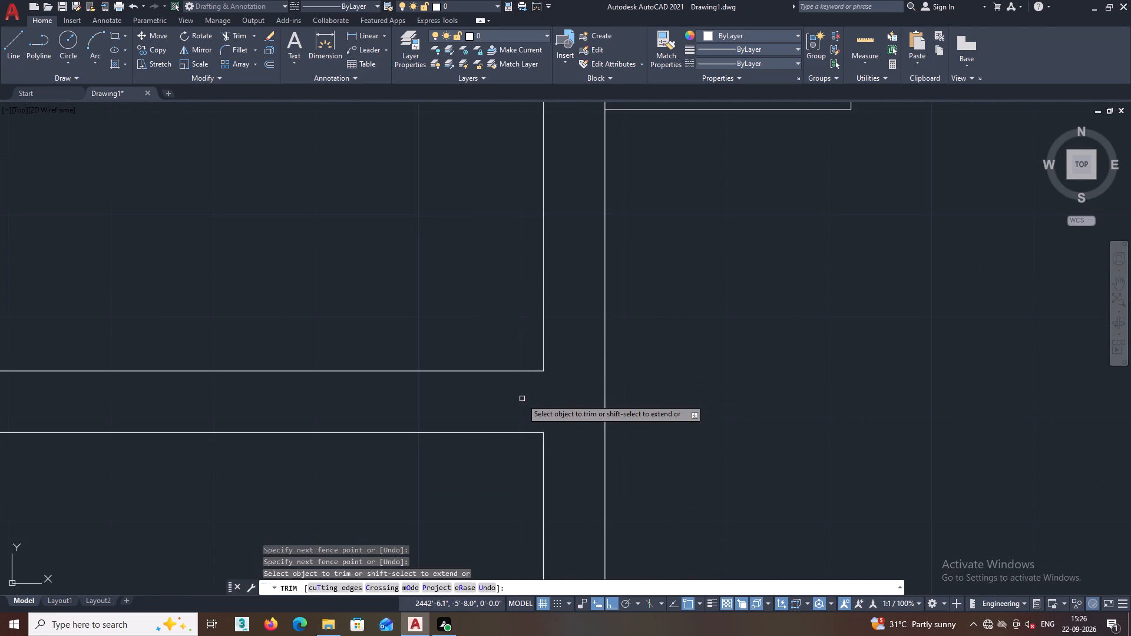
pyautogui.scroll(-3, 522, 399)
pyautogui.moveTo(474, 425); pyautogui.dragTo(553, 412, button='middle')
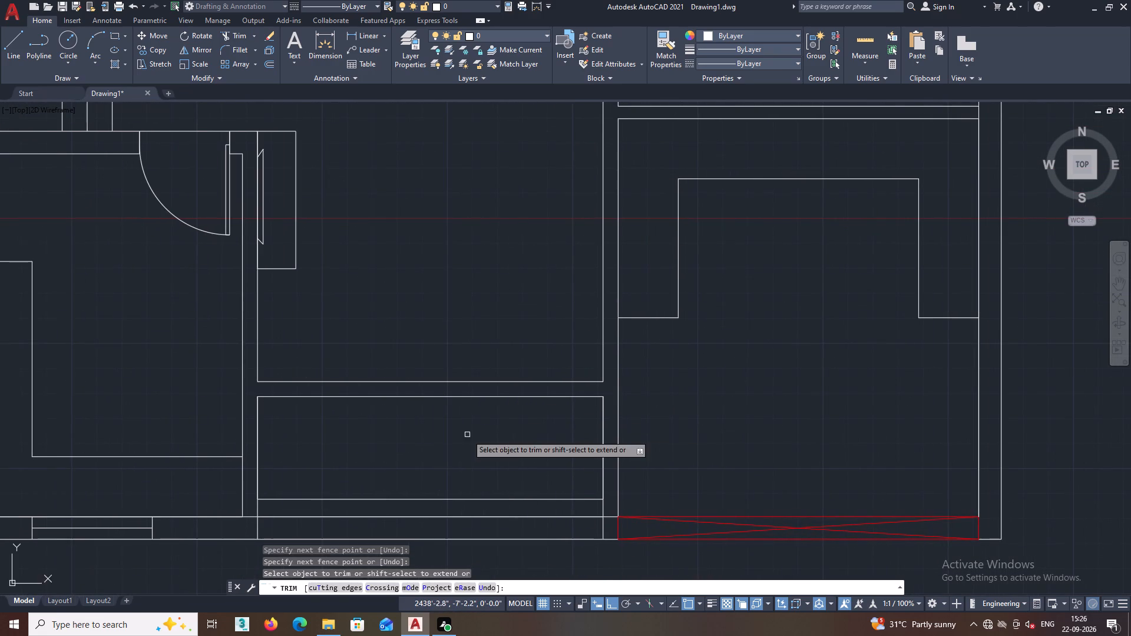
pyautogui.scroll(-2, 463, 439)
pyautogui.moveTo(461, 441); pyautogui.dragTo(488, 484, button='middle')
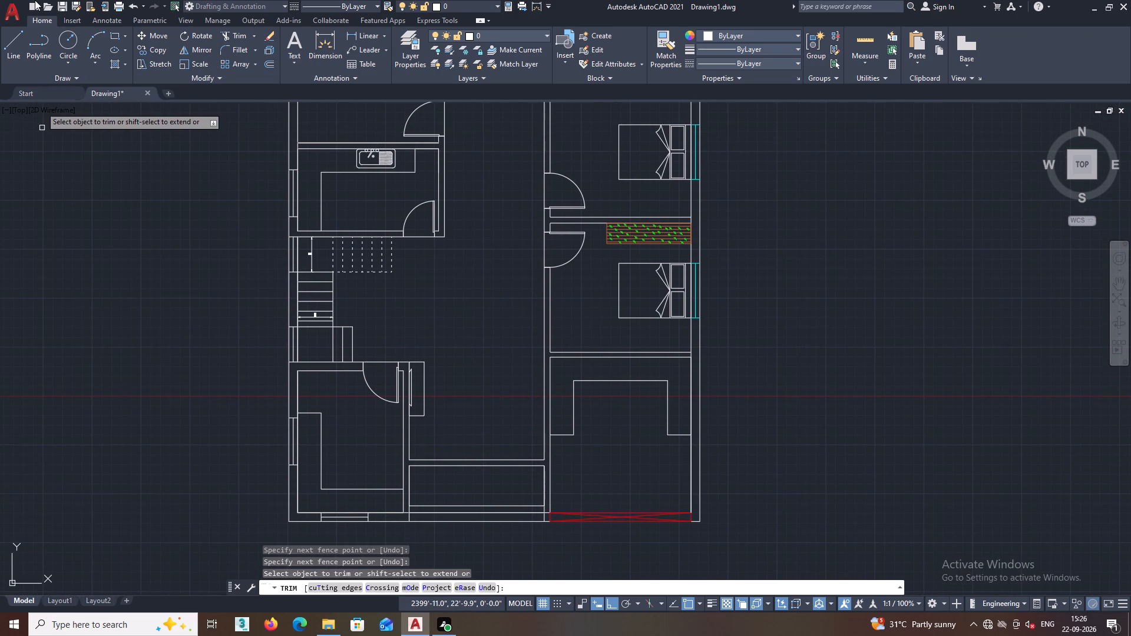
# Draw a vertical line from the kitchen's lower wall line down to the lower face of the entrance cross wall.
pyautogui.doubleClick(10, 47)
pyautogui.moveTo(414, 473); pyautogui.dragTo(396, 458, button='middle')
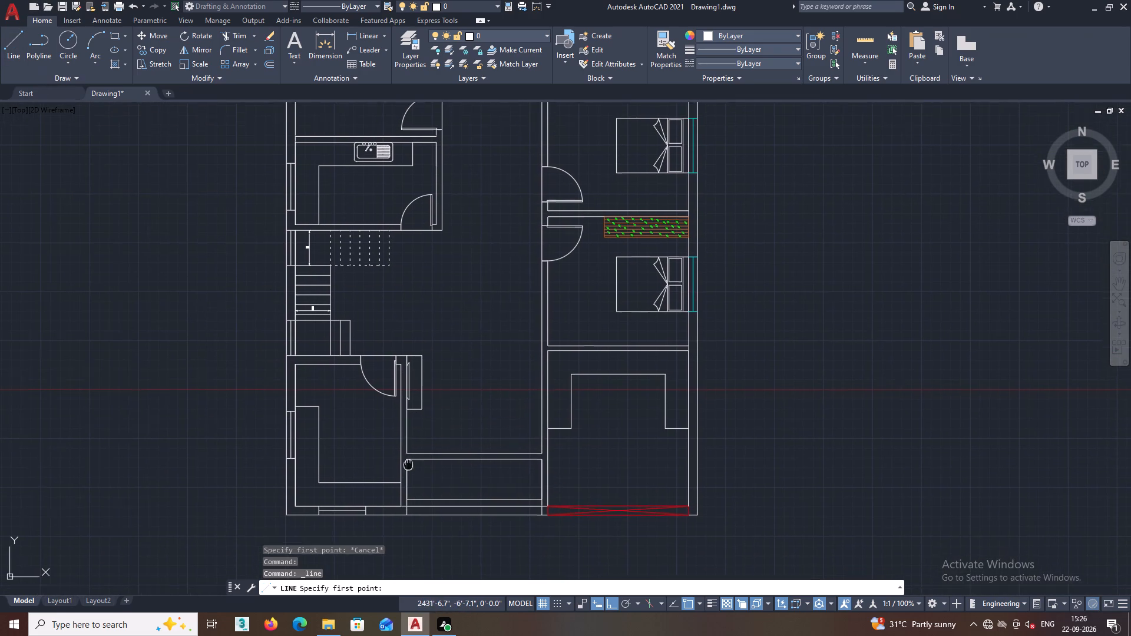
pyautogui.moveTo(396, 458); pyautogui.dragTo(388, 454, button='middle')
pyautogui.moveTo(436, 435); pyautogui.dragTo(436, 474, button='middle')
pyautogui.scroll(2, 413, 320)
pyautogui.moveTo(405, 227); pyautogui.dragTo(404, 236, button='middle')
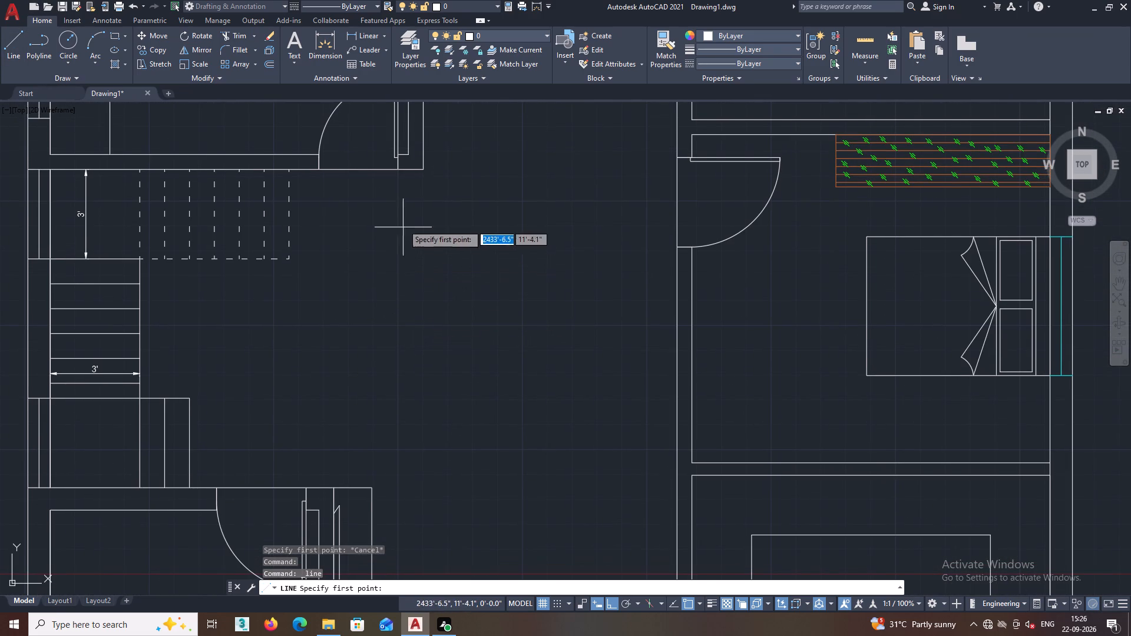
pyautogui.click(399, 169)
pyautogui.scroll(-2, 399, 362)
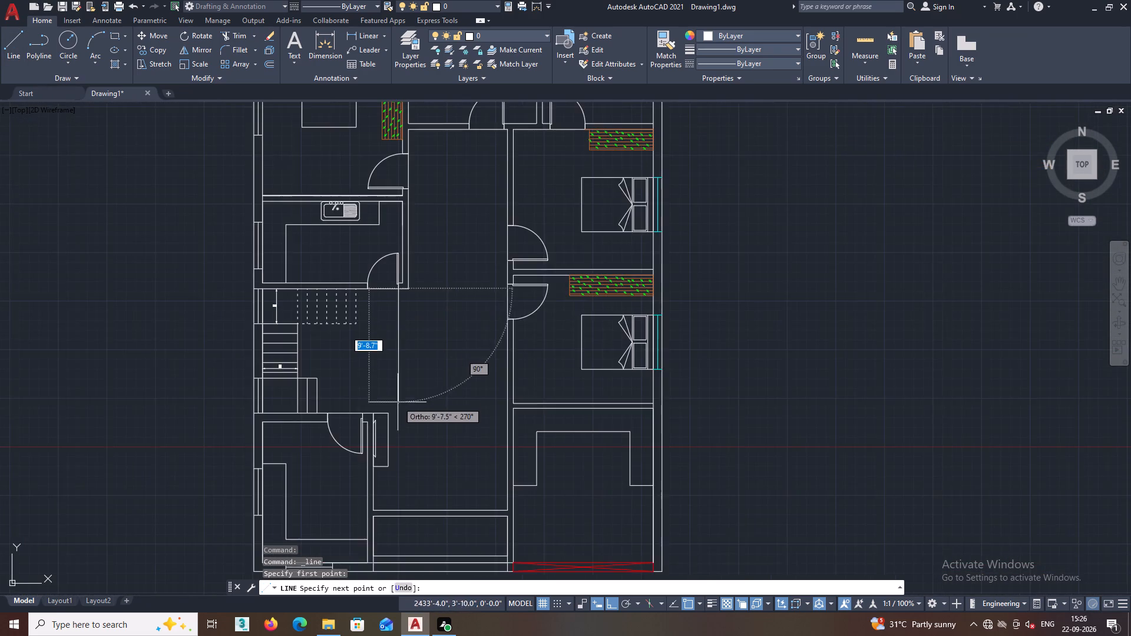
pyautogui.moveTo(401, 396); pyautogui.dragTo(414, 314, button='middle')
pyautogui.scroll(1, 407, 438)
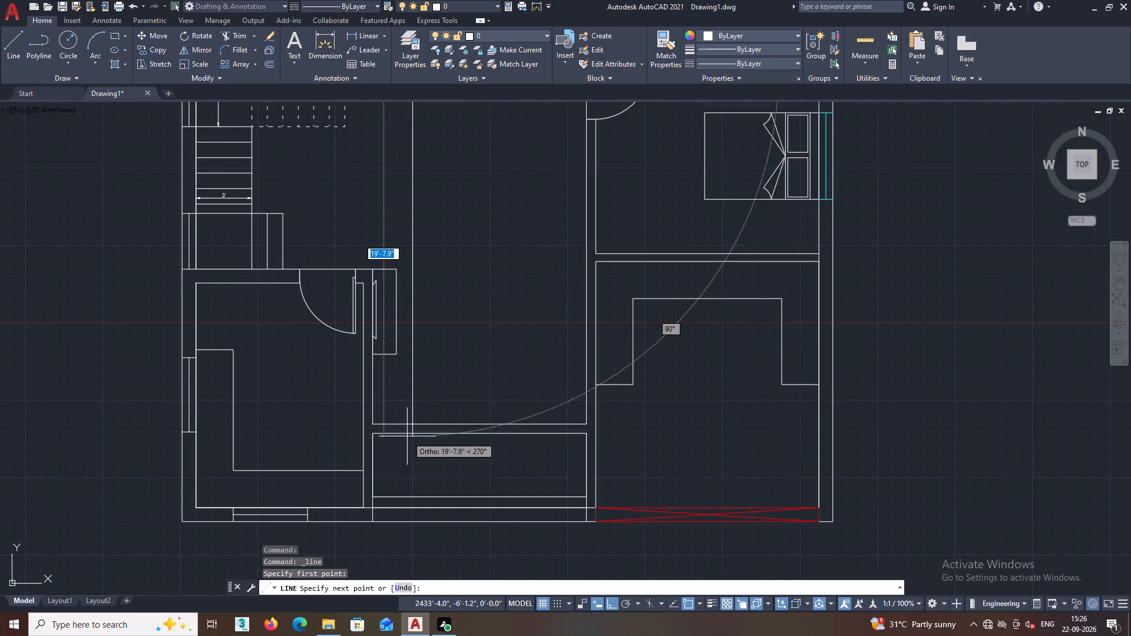
pyautogui.scroll(2, 409, 436)
pyautogui.click(414, 428)
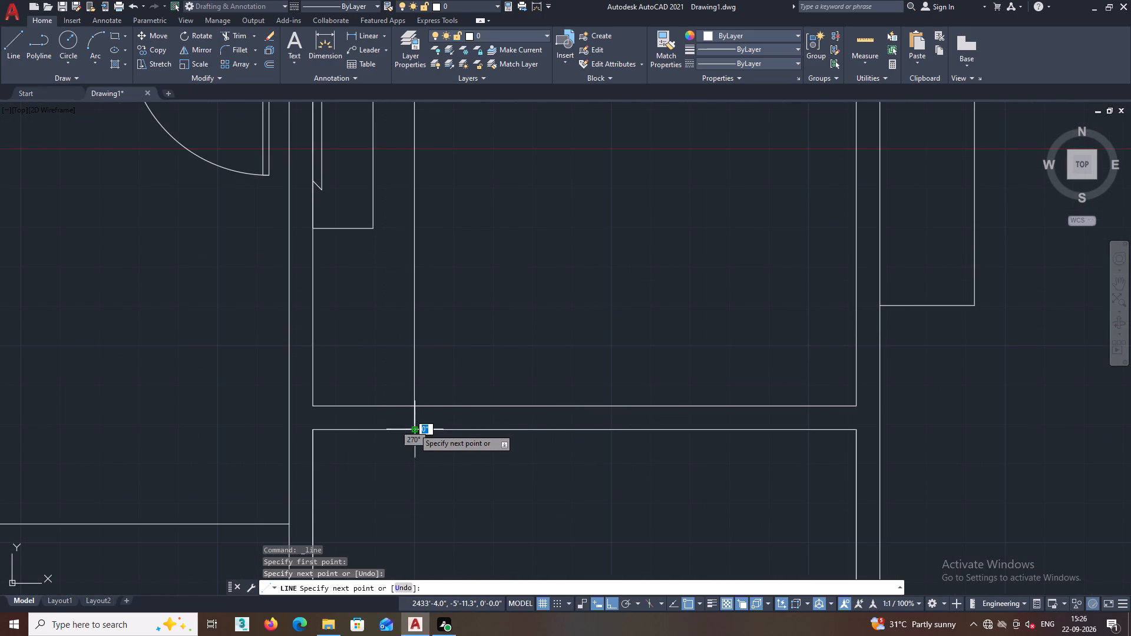
pyautogui.press('Escape')
# Trim the vertical line above the entrance cross wall, leaving only a short jamb line between the wall faces.
pyautogui.press('t')
pyautogui.press('r')
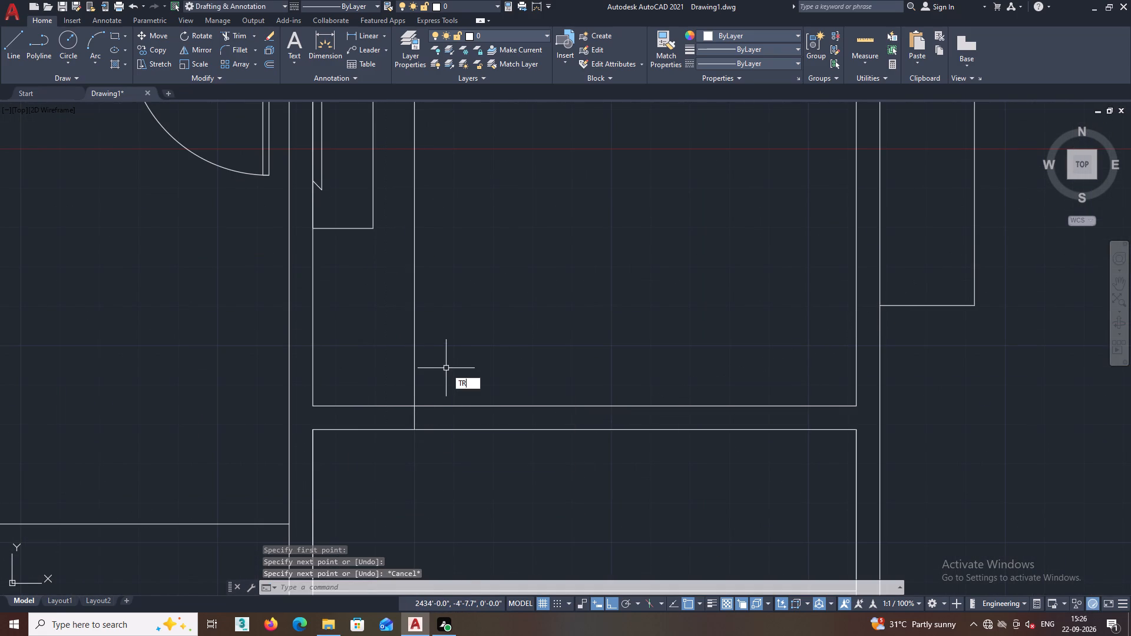
pyautogui.press('Return')
pyautogui.click(453, 357)
pyautogui.click(396, 367)
# Offset the short jamb line 3' to the right inside the entrance cross wall to set the door opening width.
pyautogui.scroll(-1, 396, 367)
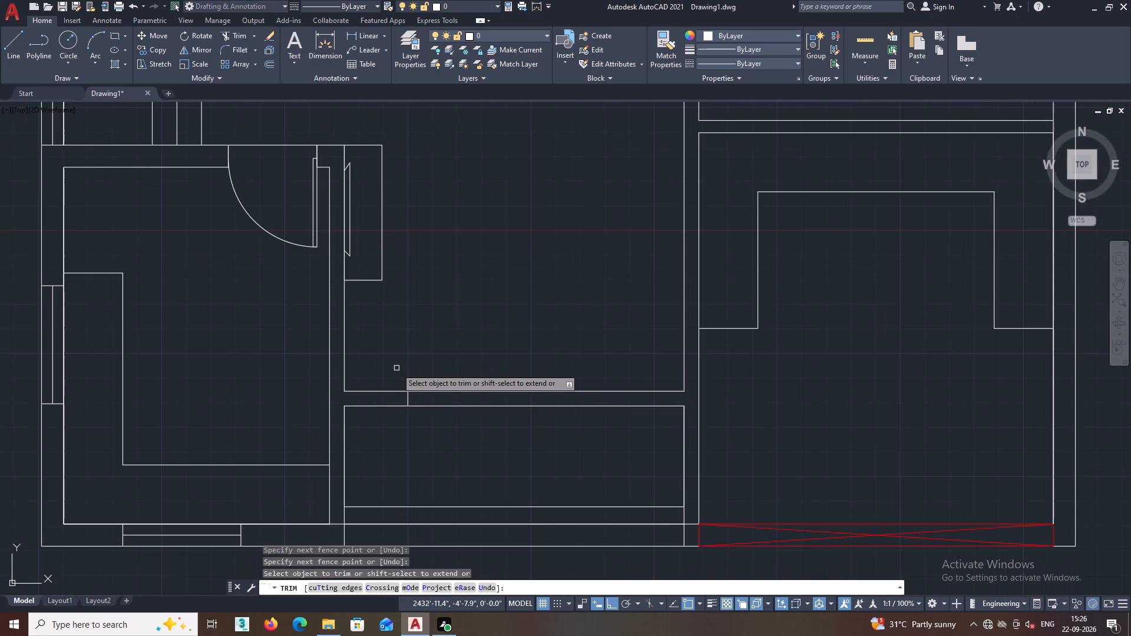
pyautogui.moveTo(396, 368); pyautogui.dragTo(391, 390, button='middle')
pyautogui.scroll(-3, 421, 340)
pyautogui.moveTo(421, 340); pyautogui.dragTo(409, 384, button='middle')
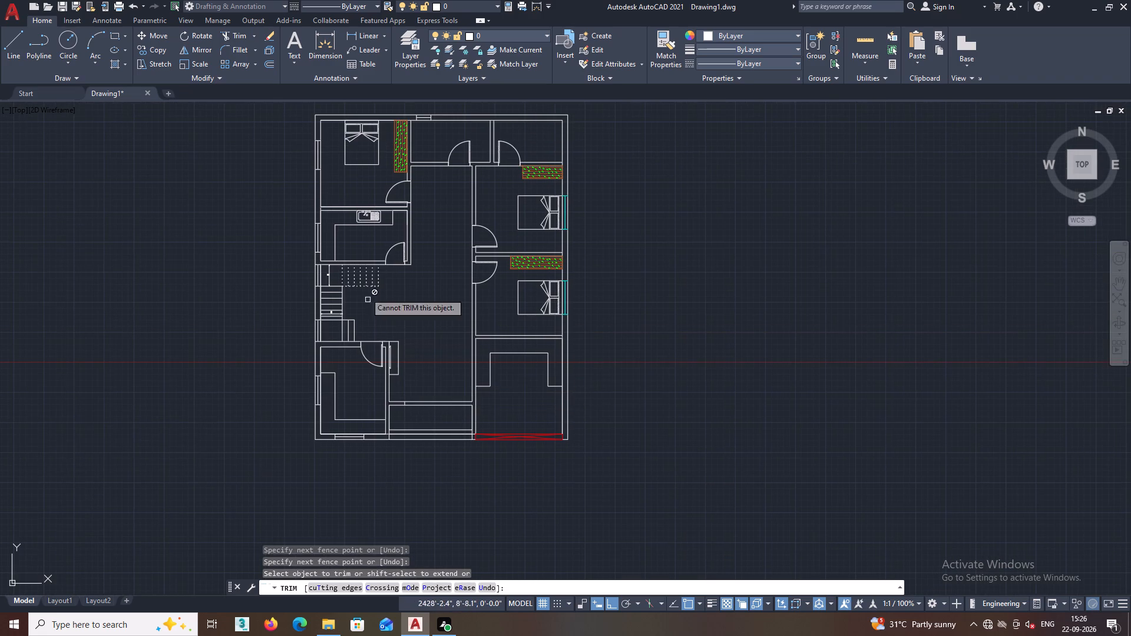
pyautogui.click(268, 63)
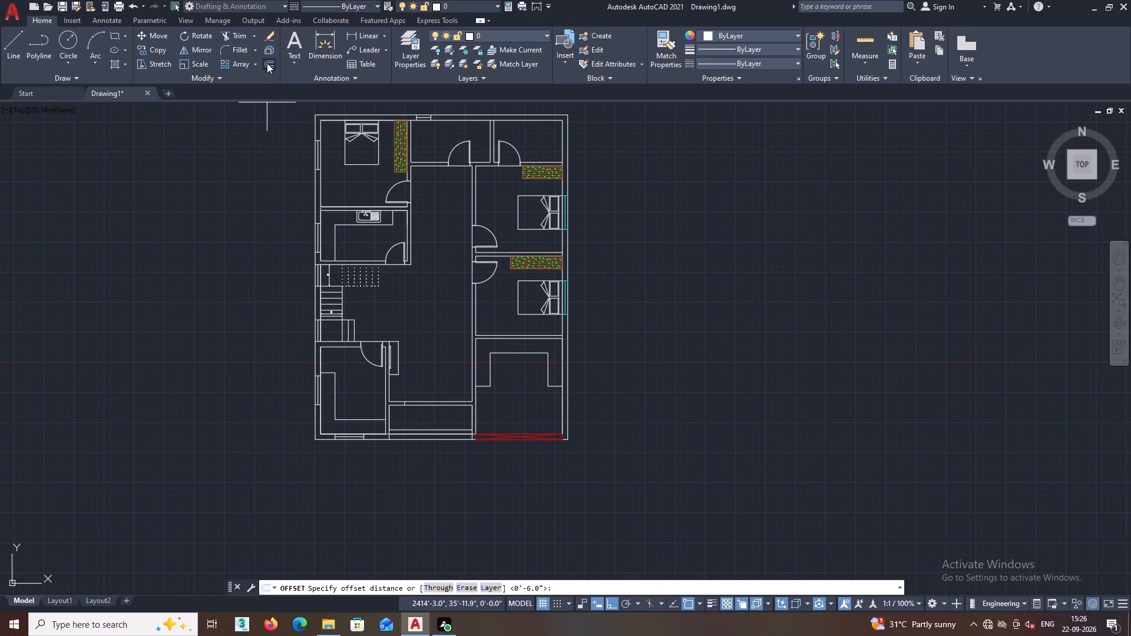
pyautogui.click(267, 63)
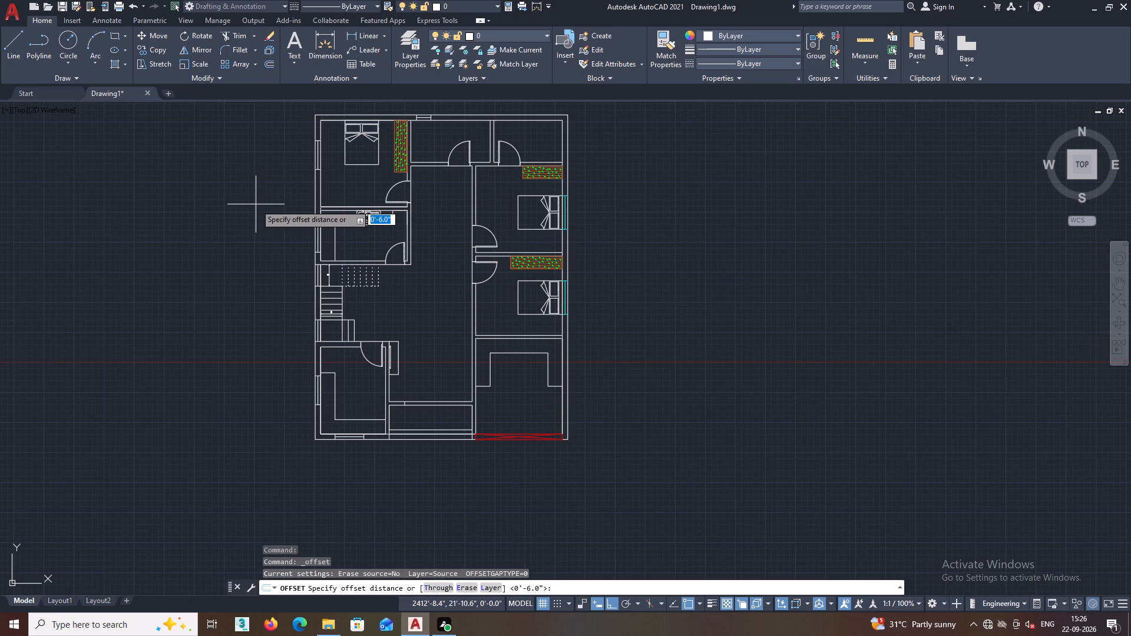
pyautogui.write("3'")
pyautogui.press('Return')
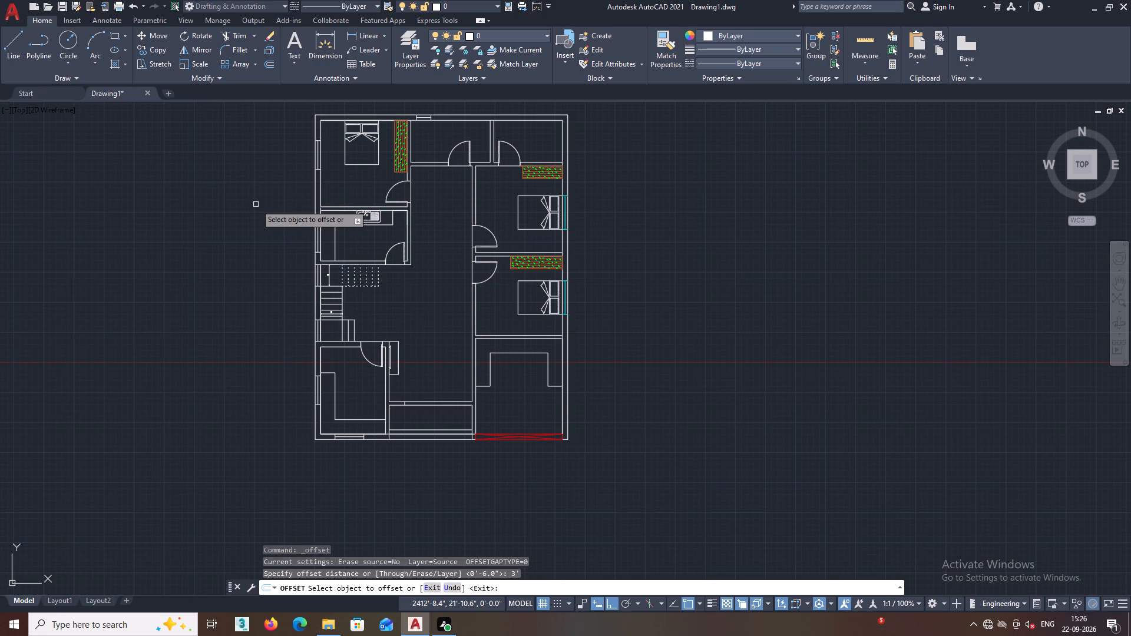
pyautogui.scroll(5, 425, 414)
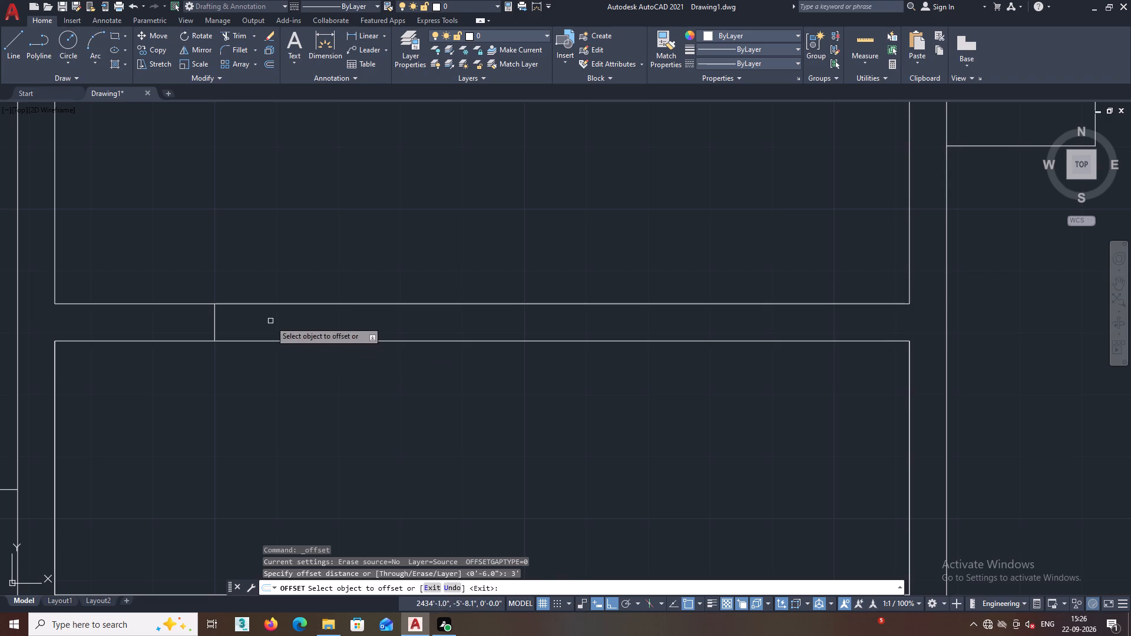
pyautogui.click(214, 326)
pyautogui.click(378, 318)
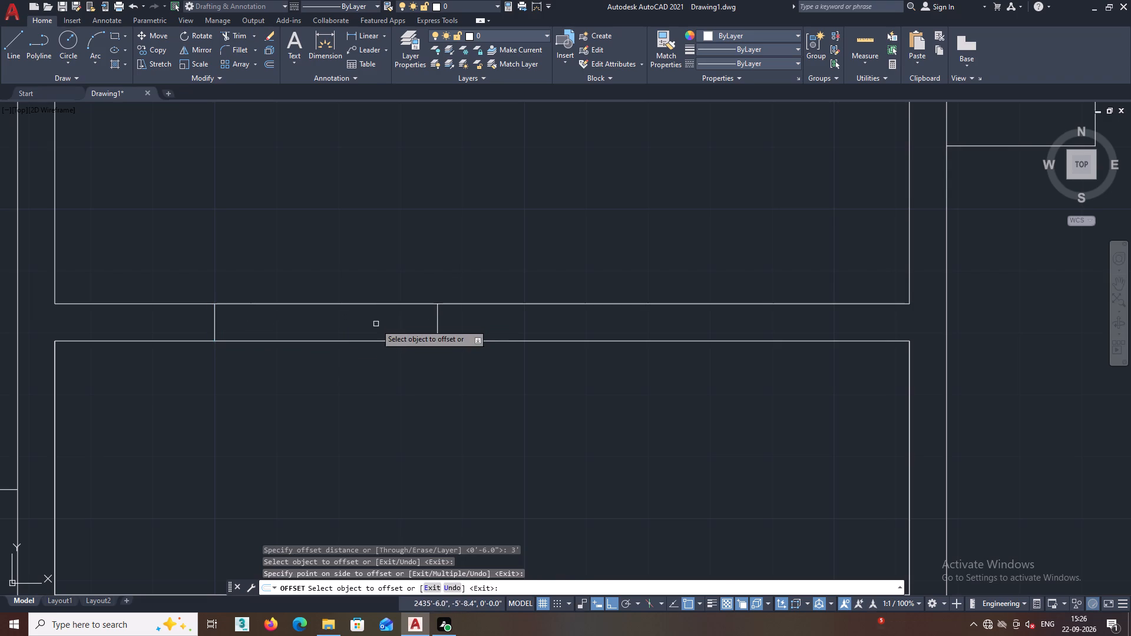
pyautogui.scroll(-2, 374, 339)
pyautogui.moveTo(369, 372); pyautogui.dragTo(378, 369, button='middle')
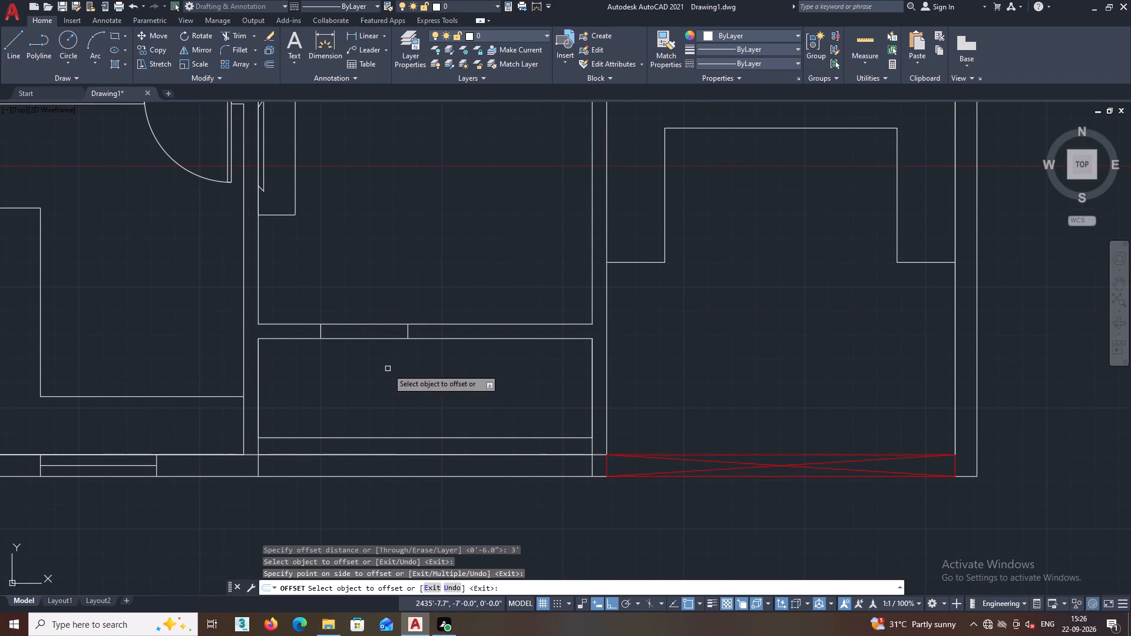
pyautogui.scroll(-1, 391, 369)
pyautogui.press('space')
# Trim the entrance cross wall's upper face line between the two door jamb lines.
pyautogui.write('TR')
pyautogui.press('Return')
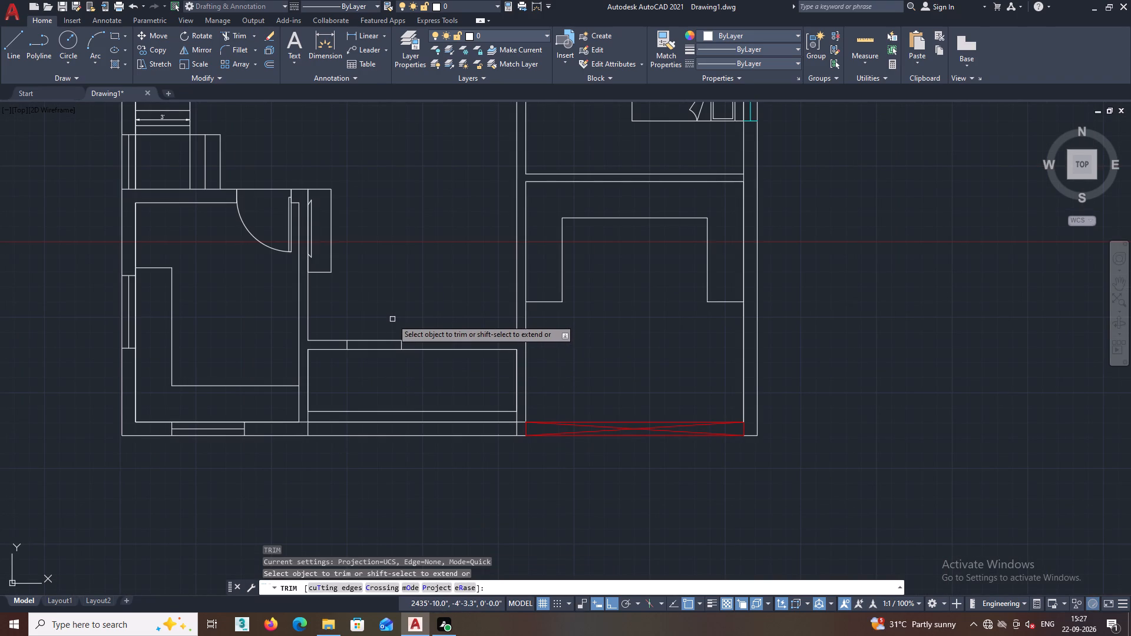
pyautogui.click(391, 319)
pyautogui.click(382, 344)
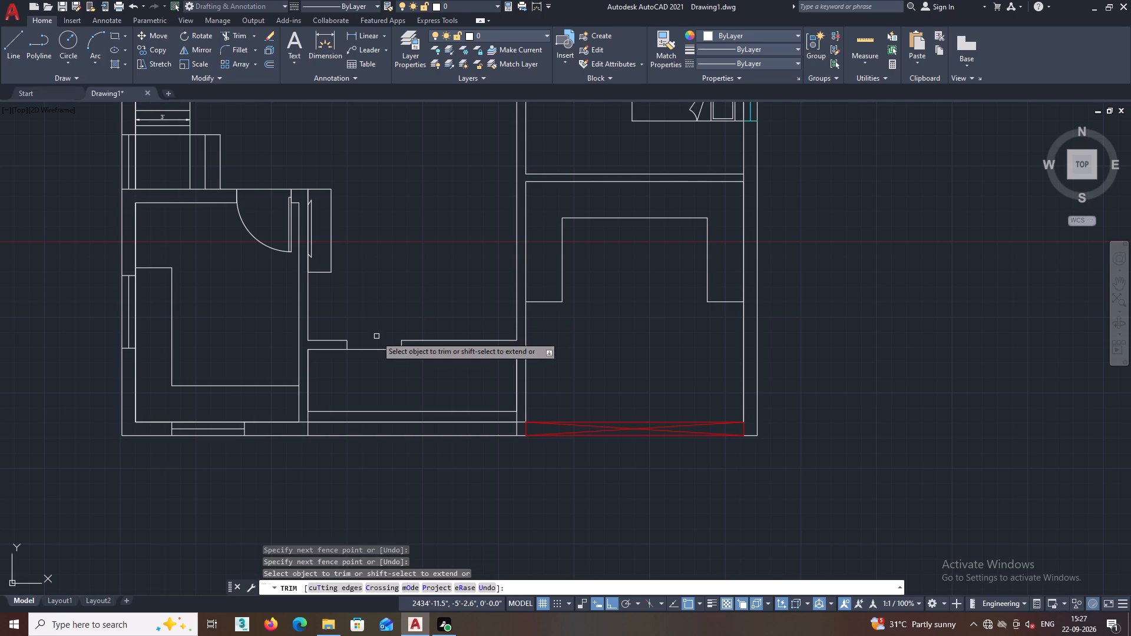
pyautogui.press('Escape')
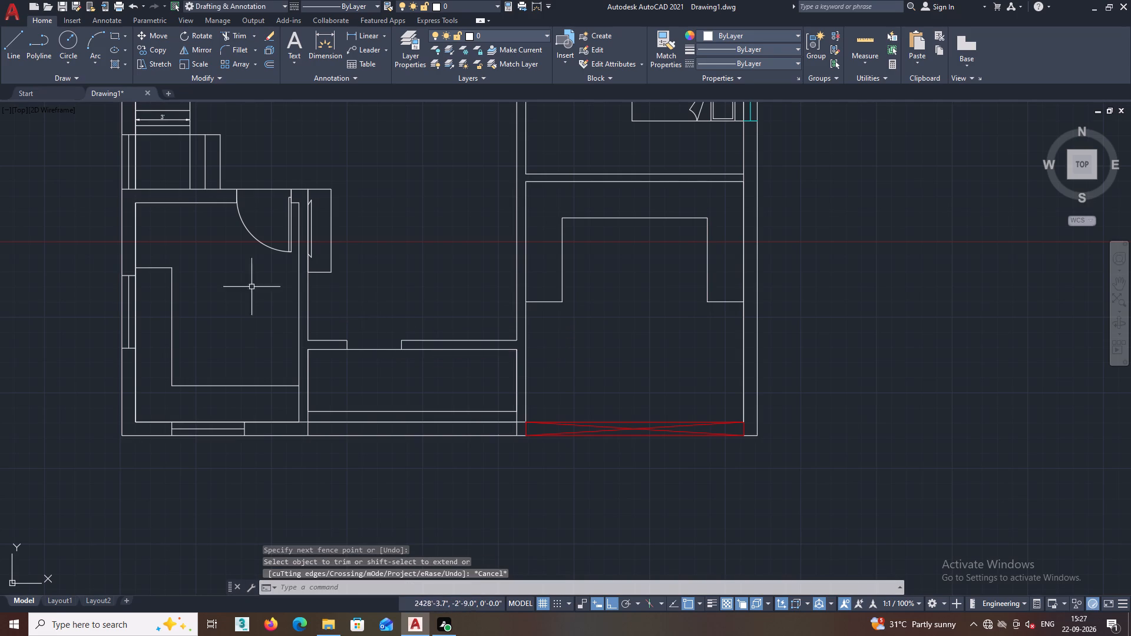
# Offset the door opening's right jamb line about 8.8" to the right, picking the distance, to start a window.
pyautogui.scroll(1, 383, 369)
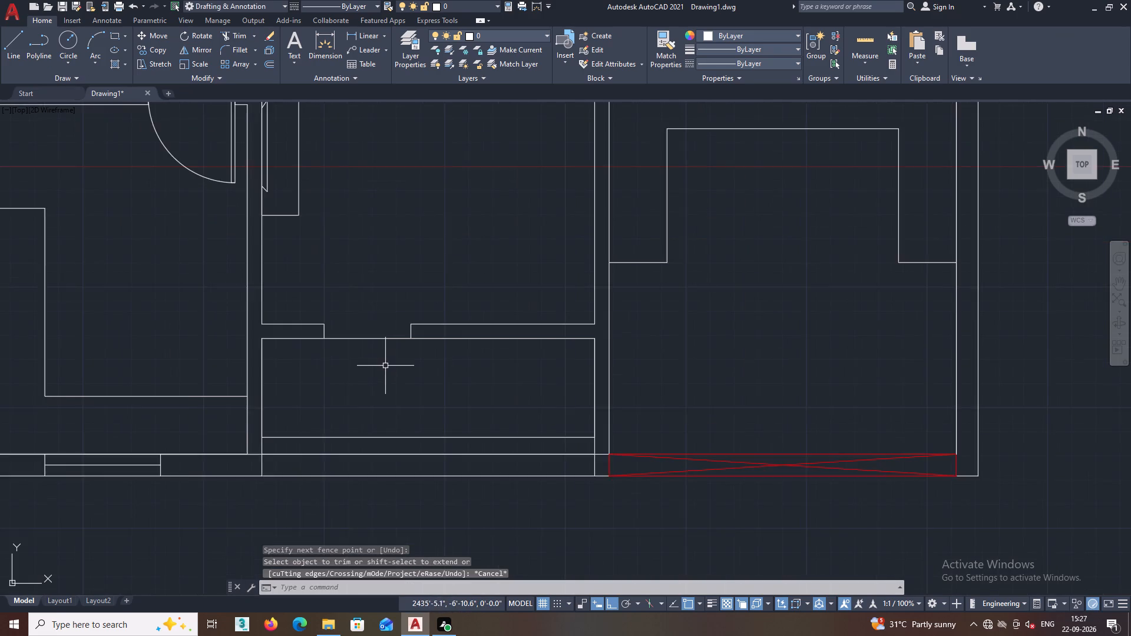
pyautogui.scroll(1, 385, 366)
pyautogui.click(426, 312)
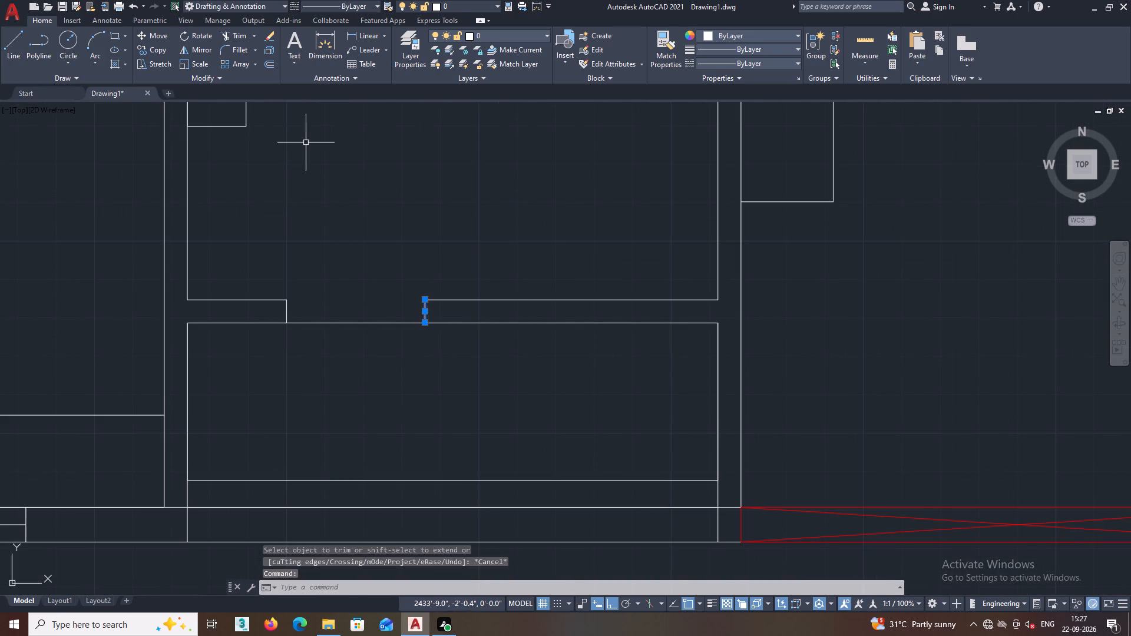
pyautogui.click(273, 64)
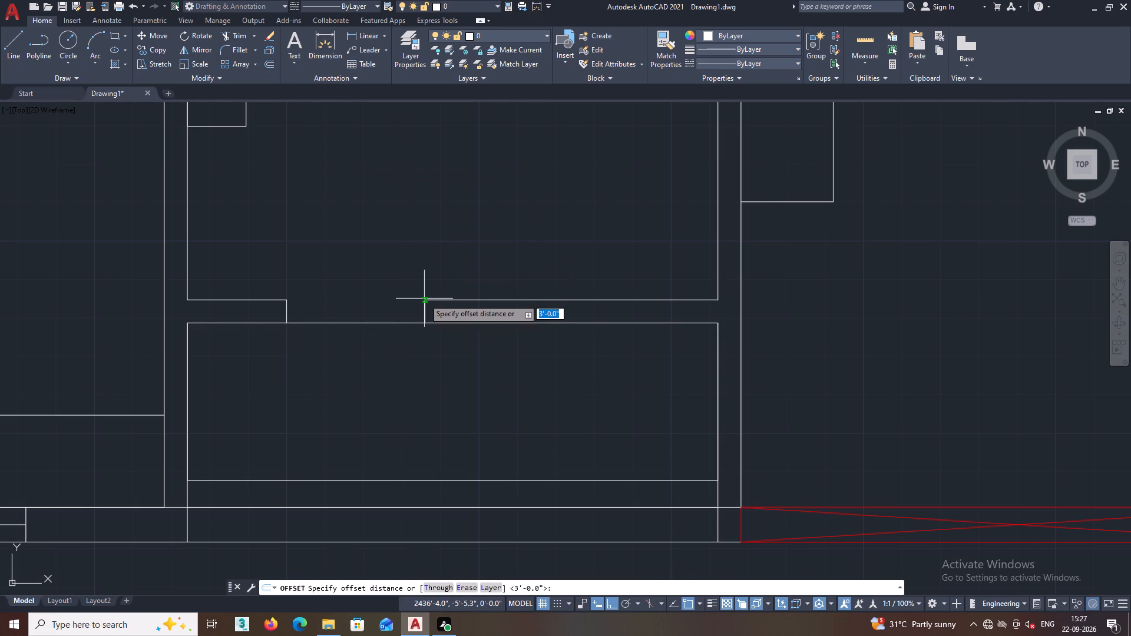
pyautogui.click(425, 300)
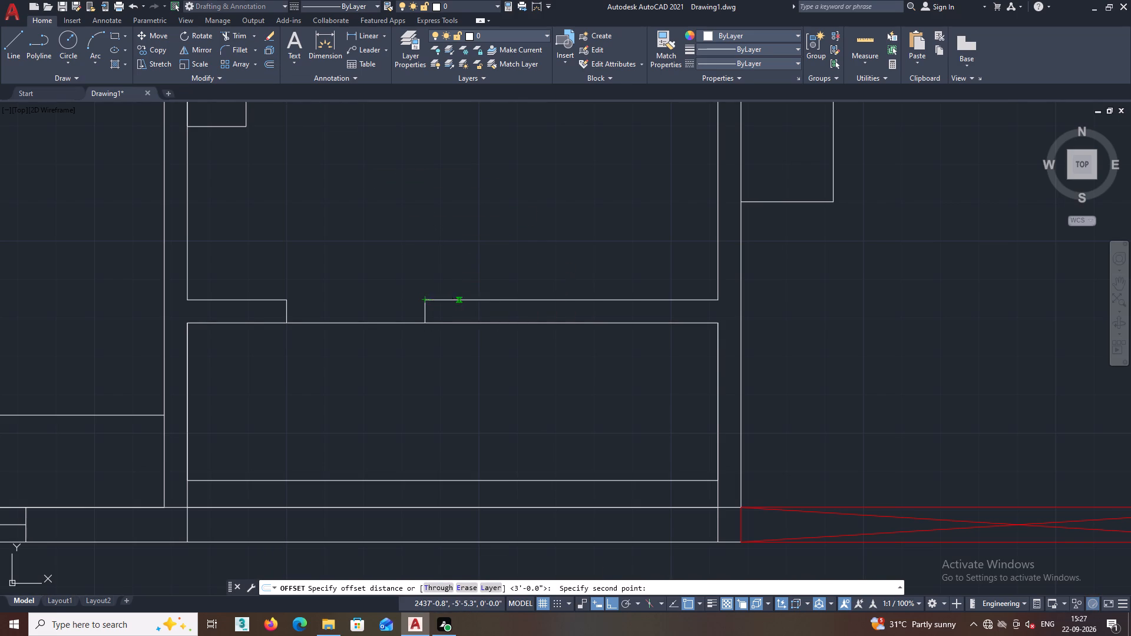
pyautogui.click(459, 301)
pyautogui.click(452, 314)
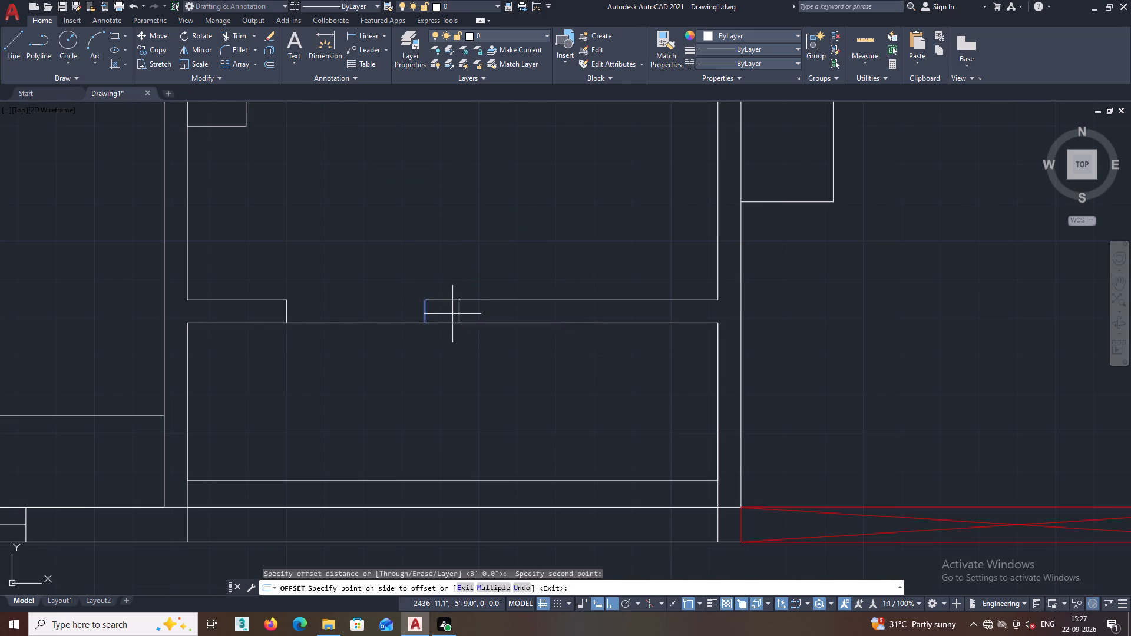
pyautogui.press('Escape')
# Offset the window's first jamb line 4' to the right within the entrance cross wall.
pyautogui.moveTo(456, 346); pyautogui.dragTo(399, 346, button='middle')
pyautogui.moveTo(454, 356); pyautogui.dragTo(404, 375, button='middle')
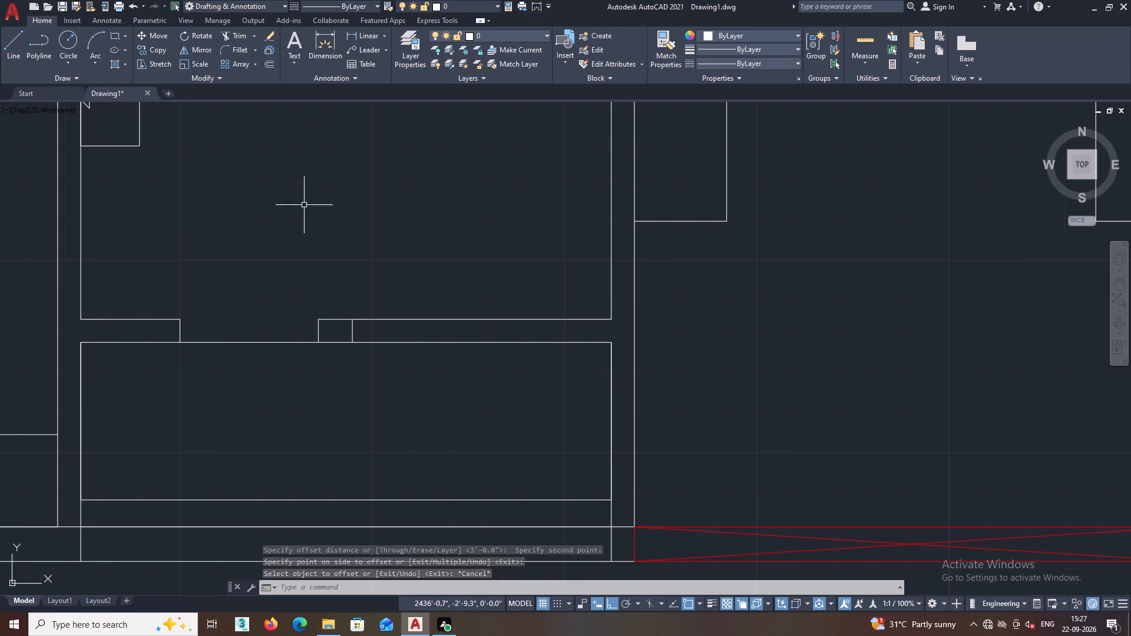
pyautogui.click(275, 60)
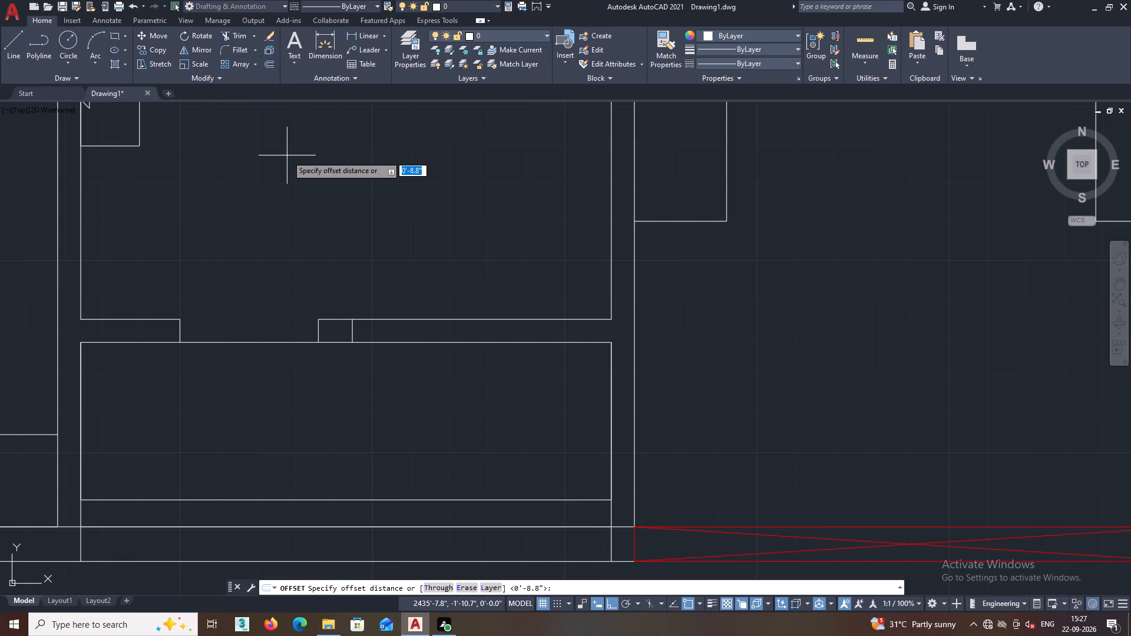
pyautogui.write("4'")
pyautogui.press('Return')
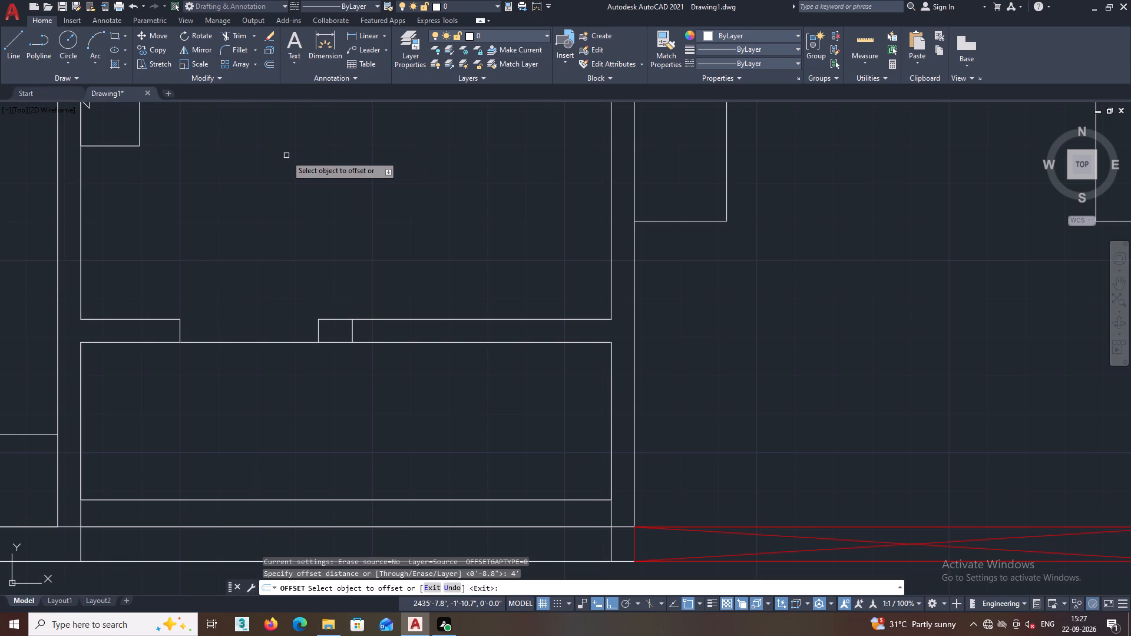
pyautogui.click(352, 332)
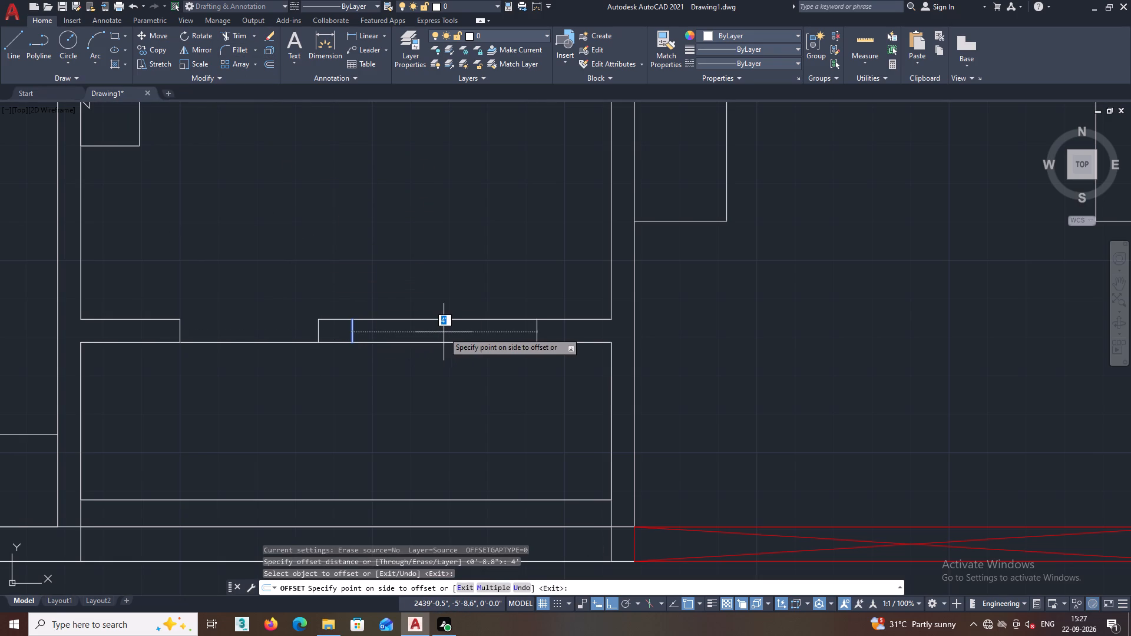
pyautogui.click(444, 332)
pyautogui.rightClick(444, 332)
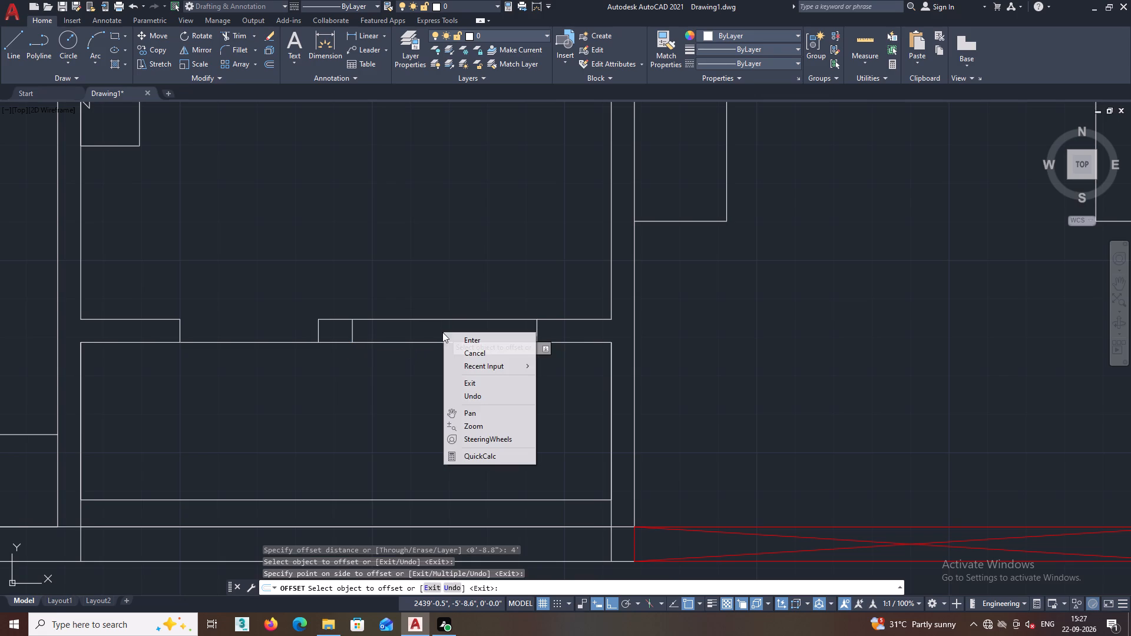
pyautogui.click(475, 341)
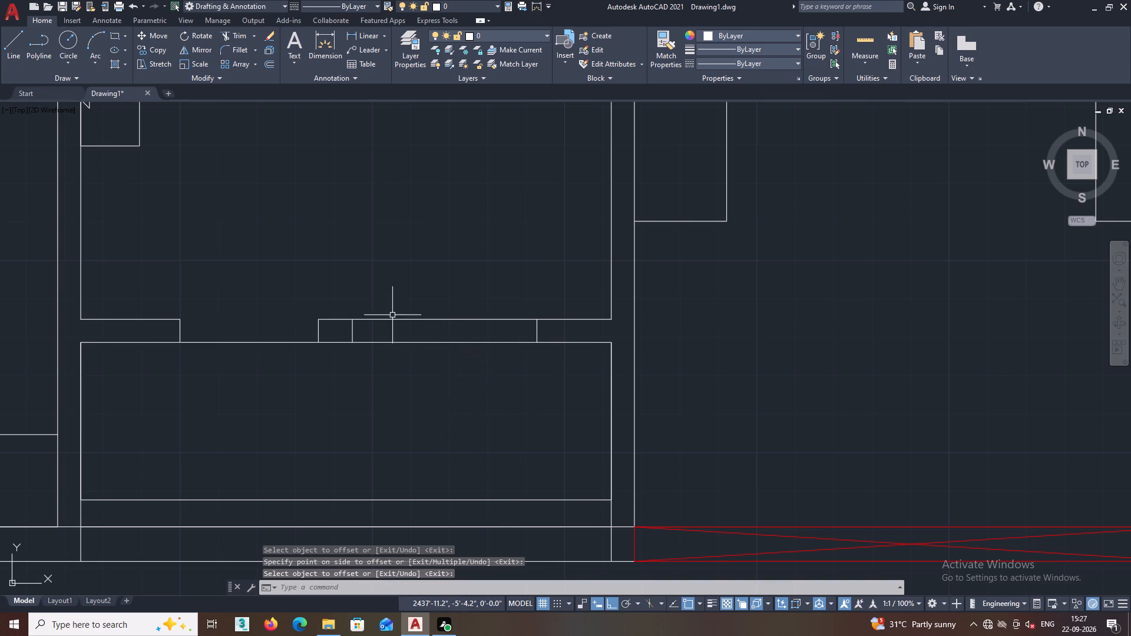
# Draw a horizontal glazing line between the midpoints of the two window jamb lines in the entrance cross wall.
pyautogui.click(19, 43)
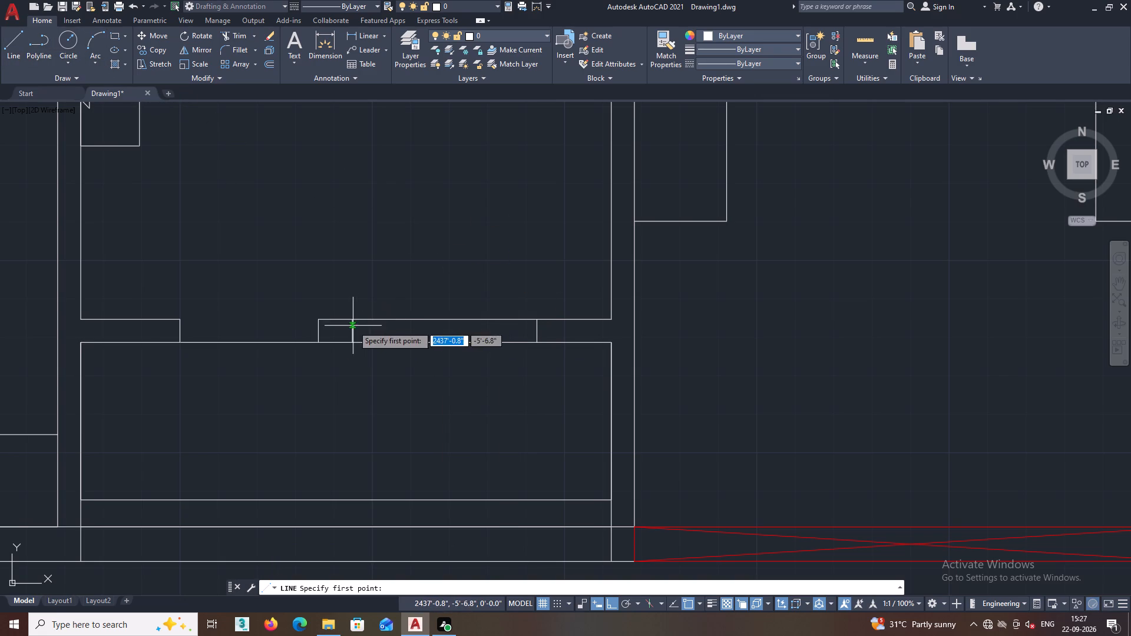
pyautogui.click(353, 330)
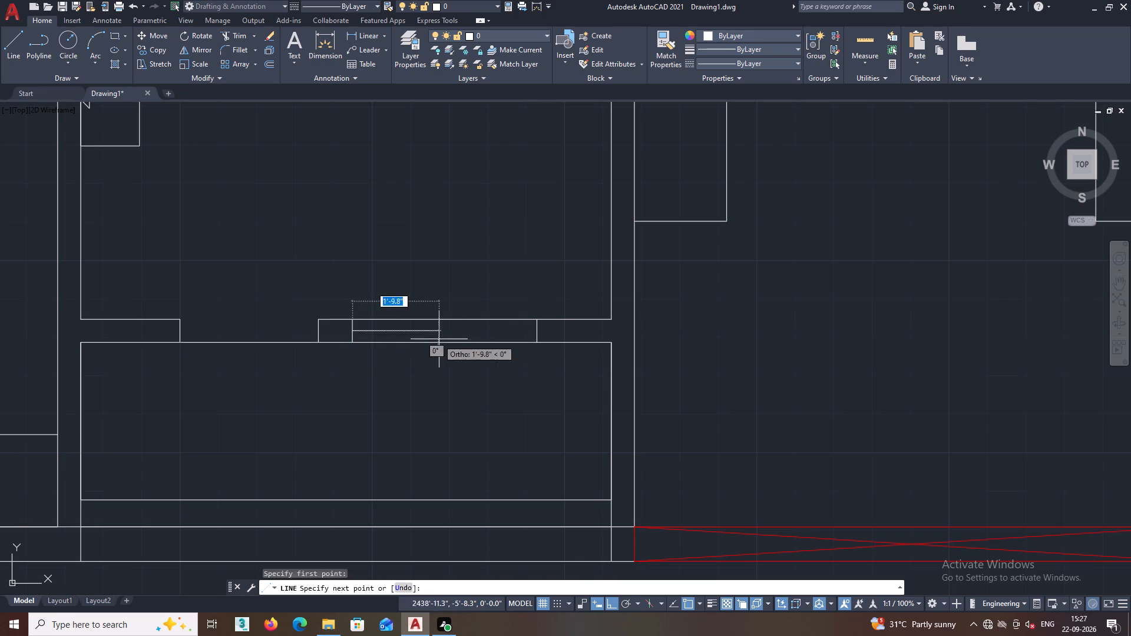
pyautogui.click(534, 333)
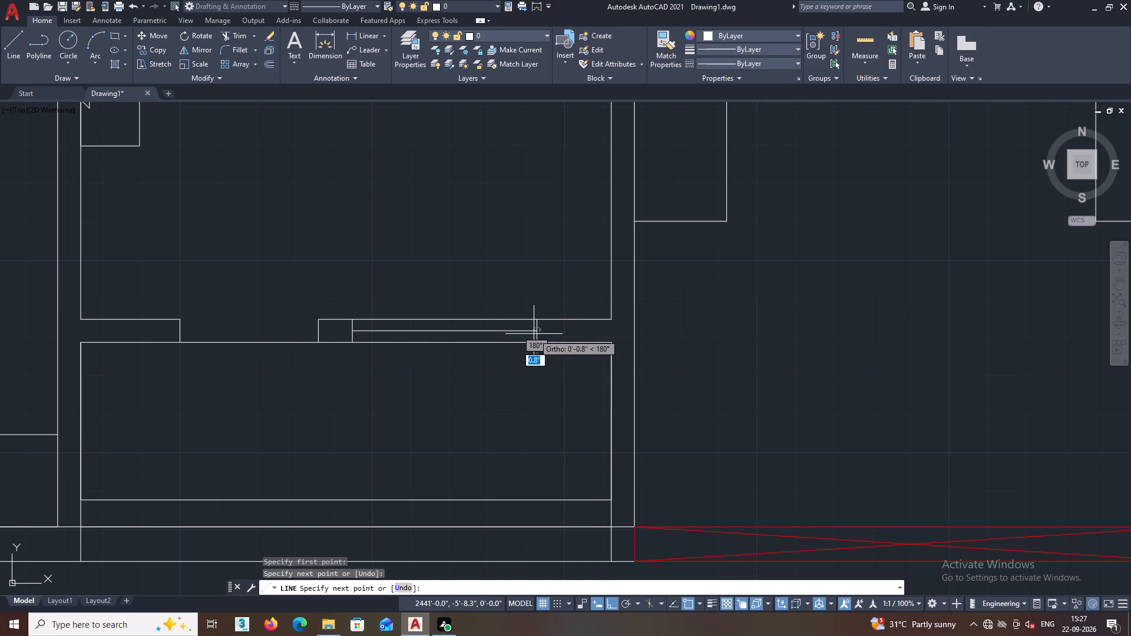
pyautogui.press('Escape')
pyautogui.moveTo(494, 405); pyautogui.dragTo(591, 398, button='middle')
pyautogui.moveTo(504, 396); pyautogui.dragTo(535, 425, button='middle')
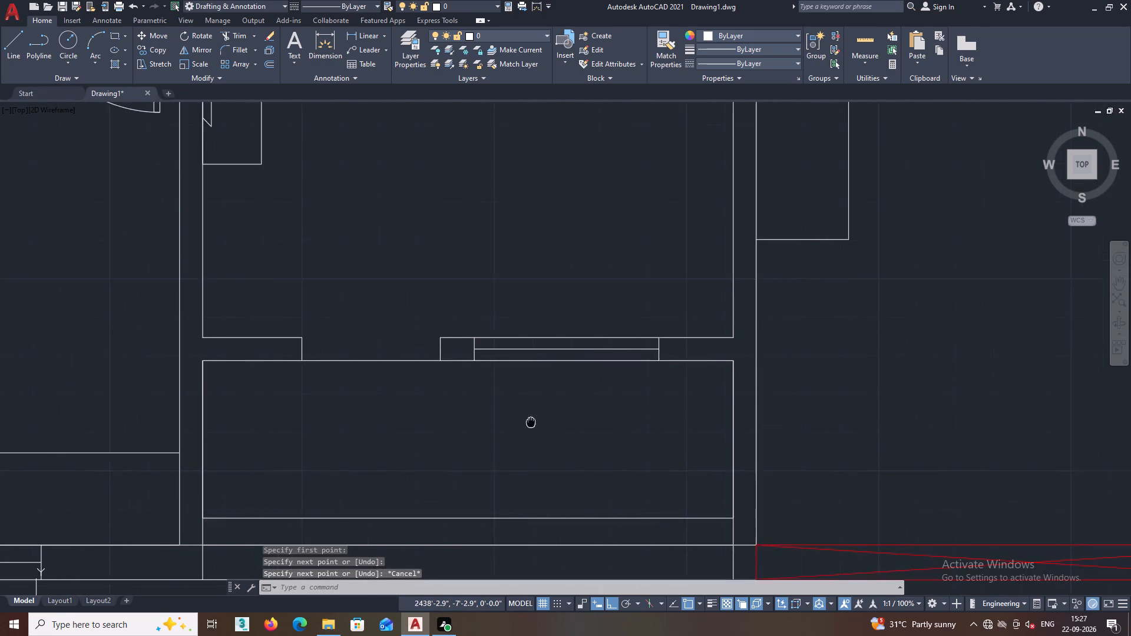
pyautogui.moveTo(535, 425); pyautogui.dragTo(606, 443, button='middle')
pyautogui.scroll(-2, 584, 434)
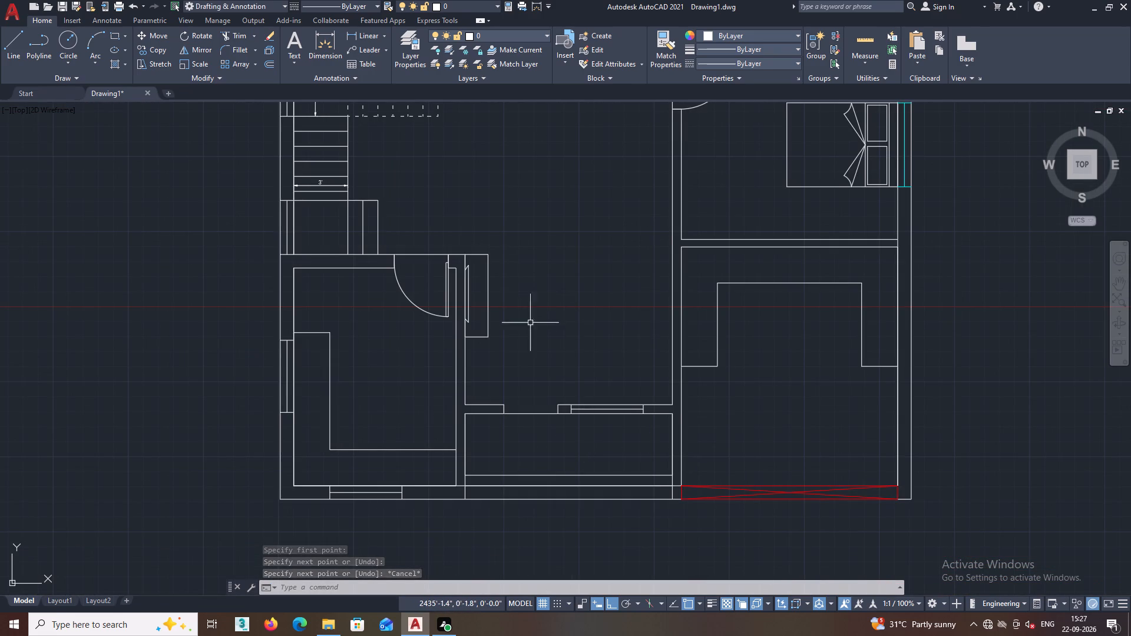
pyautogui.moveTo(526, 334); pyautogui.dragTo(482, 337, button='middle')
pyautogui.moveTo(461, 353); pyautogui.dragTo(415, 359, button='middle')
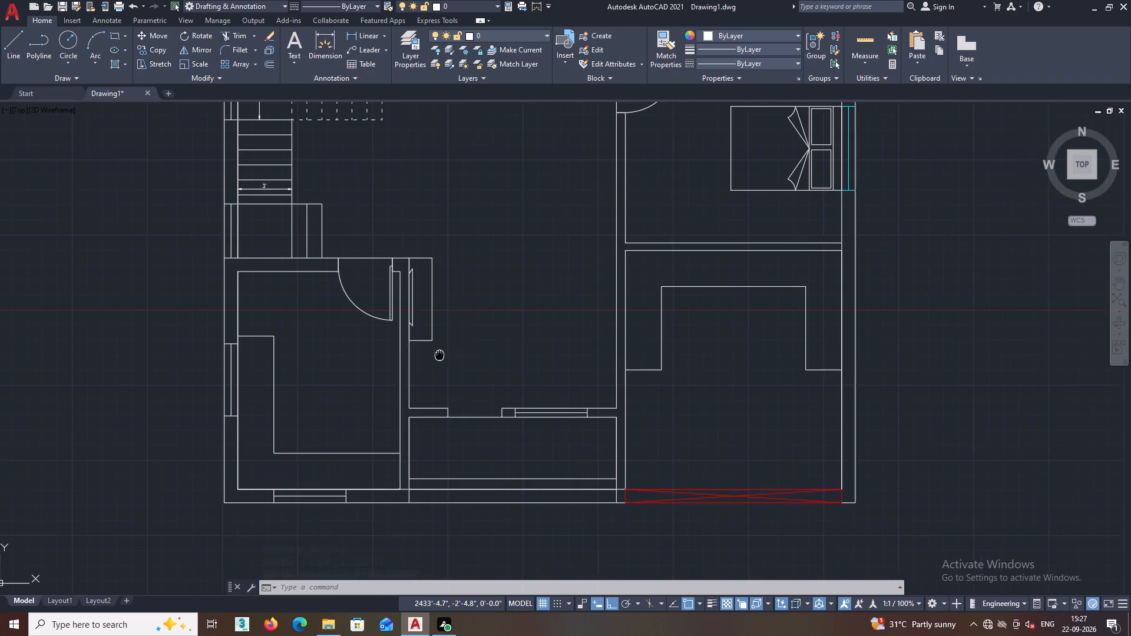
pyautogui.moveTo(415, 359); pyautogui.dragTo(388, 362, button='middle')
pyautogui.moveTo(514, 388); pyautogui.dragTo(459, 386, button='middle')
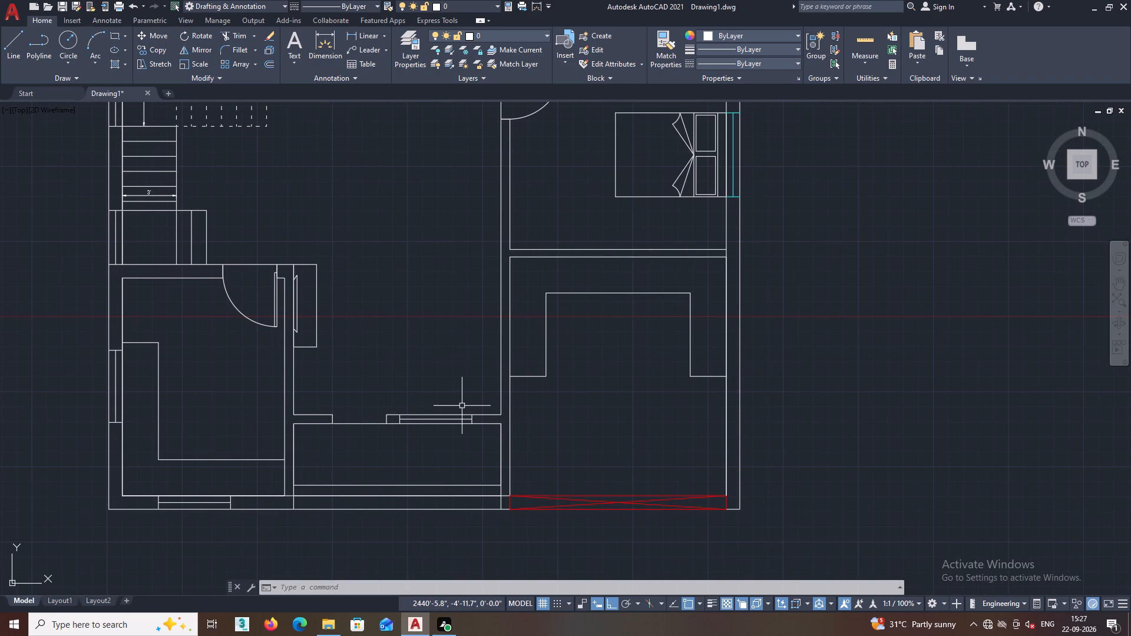
# Start a hatch with the ANSI32 pattern and fill the left exterior wall beside the bedroom, kitchen and stairs, plus the kitchen's lower wall.
pyautogui.moveTo(451, 383); pyautogui.dragTo(403, 376, button='middle')
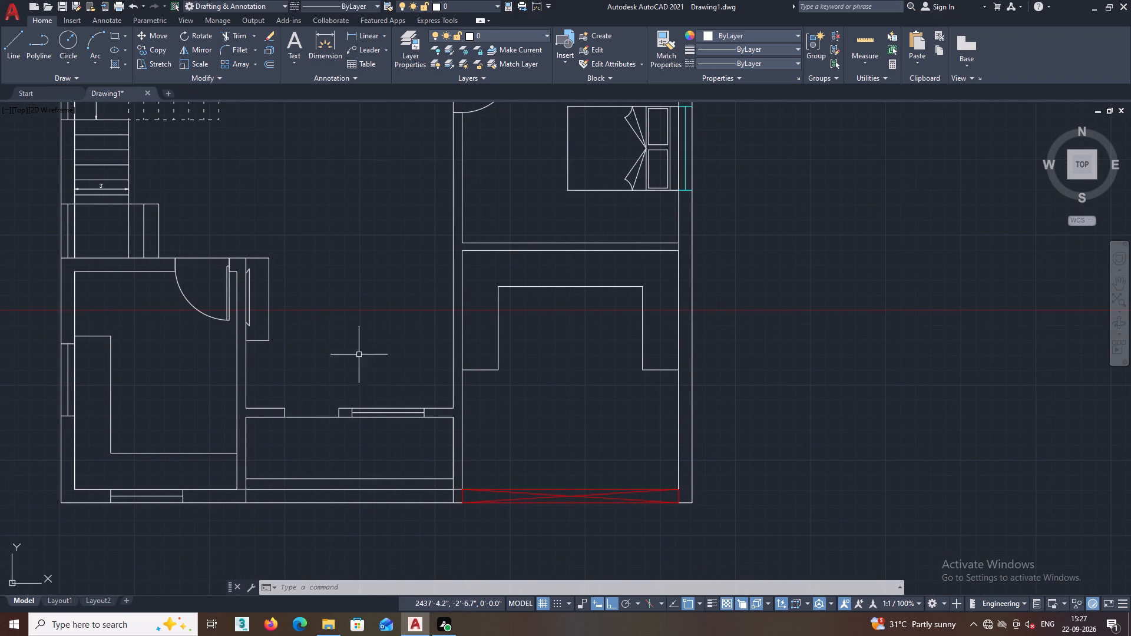
pyautogui.moveTo(371, 339); pyautogui.dragTo(383, 416, button='middle')
pyautogui.scroll(-1, 371, 363)
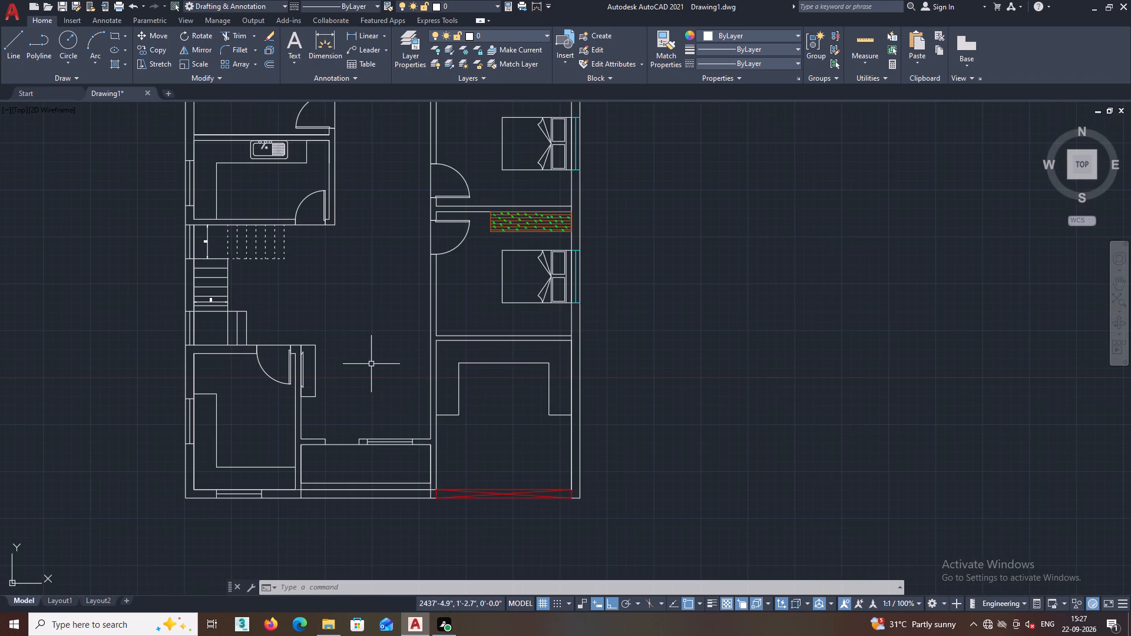
pyautogui.press('h')
pyautogui.press('Return')
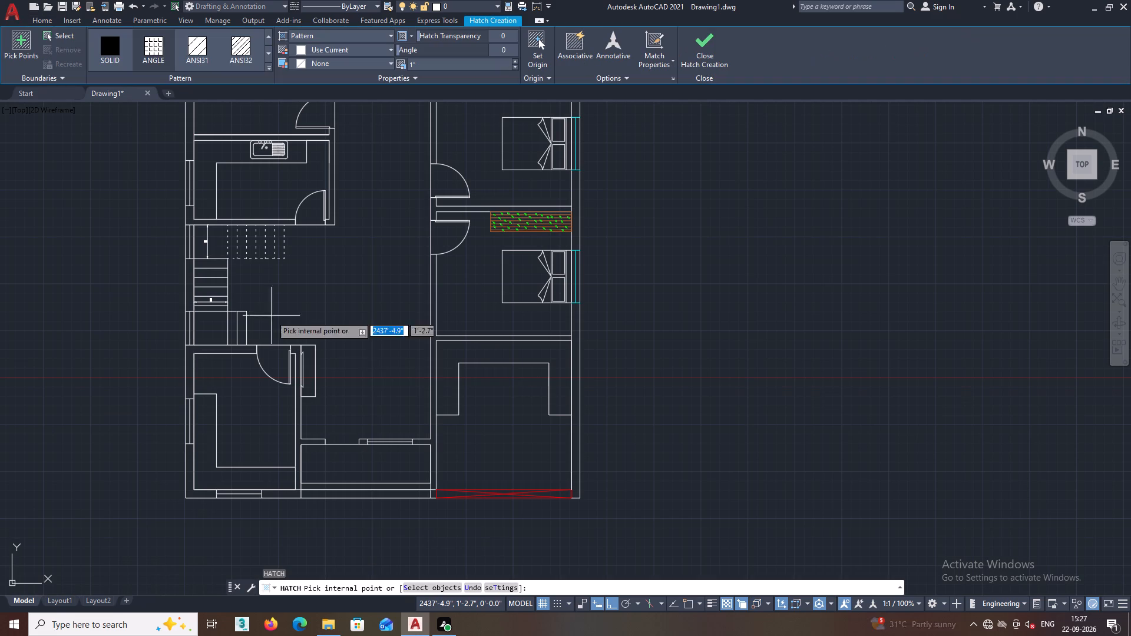
pyautogui.click(240, 42)
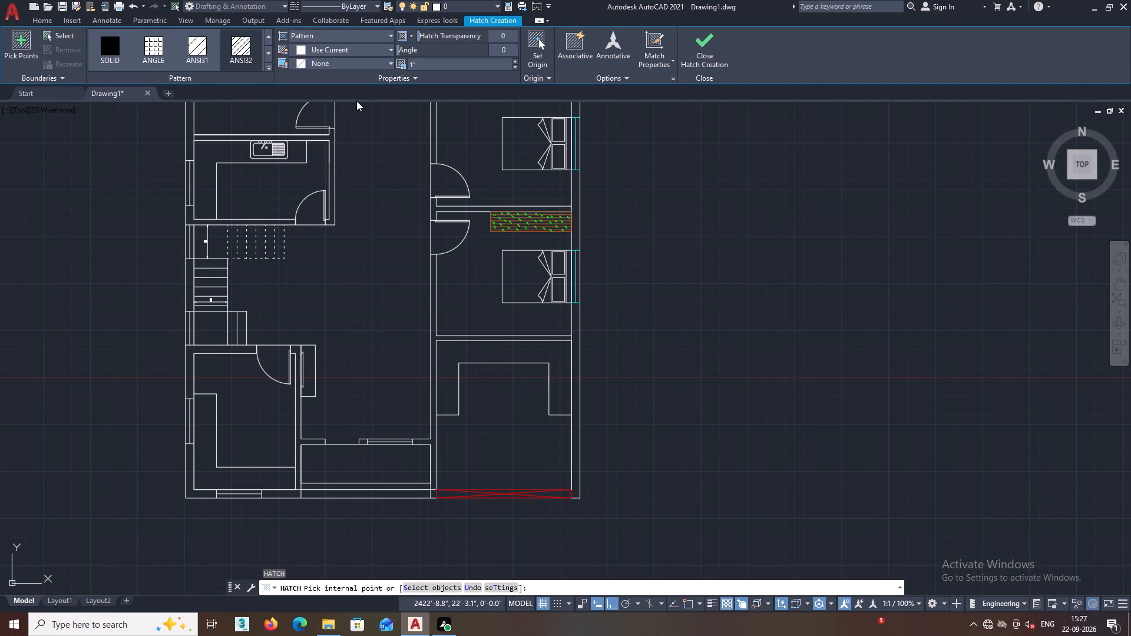
pyautogui.moveTo(321, 186); pyautogui.dragTo(404, 203, button='middle')
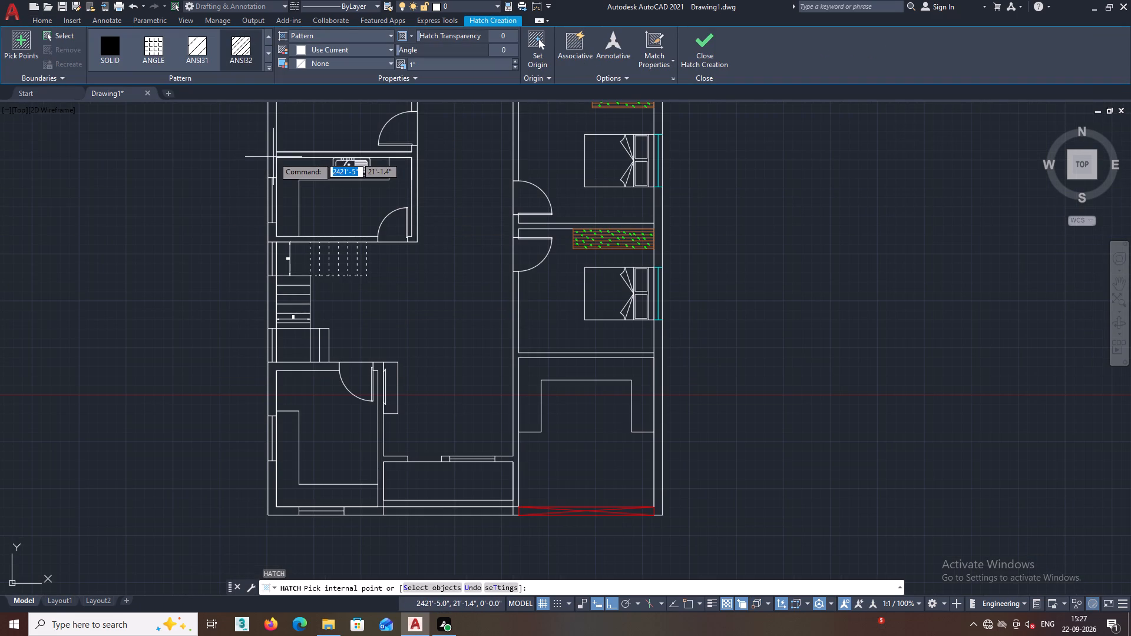
pyautogui.click(273, 157)
pyautogui.scroll(2, 278, 291)
pyautogui.click(264, 311)
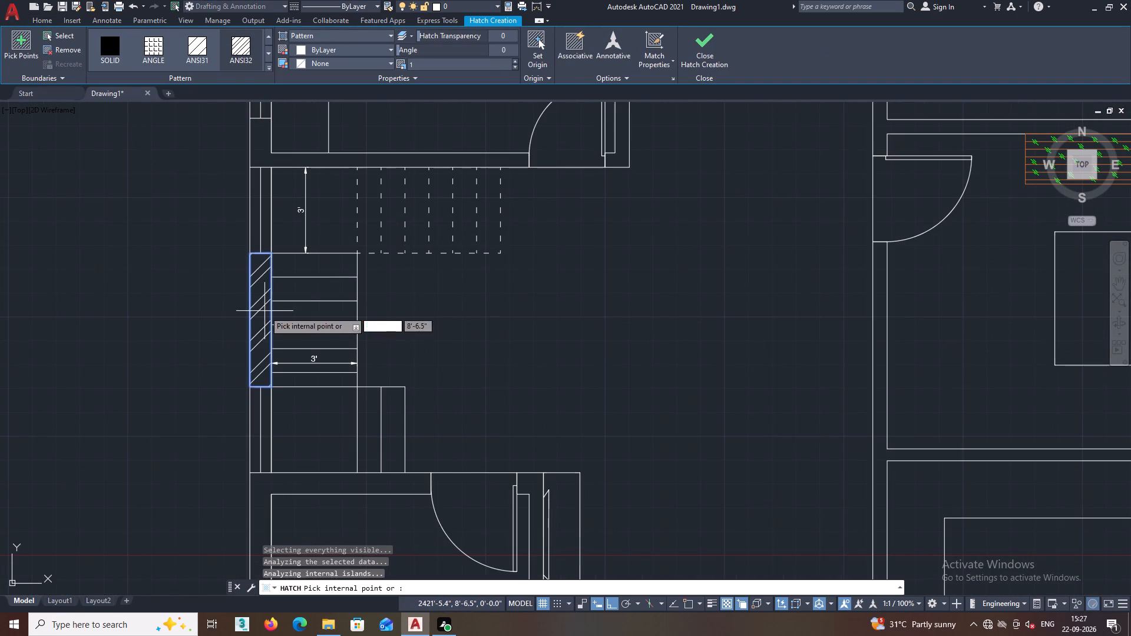
pyautogui.click(259, 148)
# Hatch the kitchen's right wall with its upper divider wall, and the upper-left bedroom's right wall above its door.
pyautogui.scroll(-2, 508, 240)
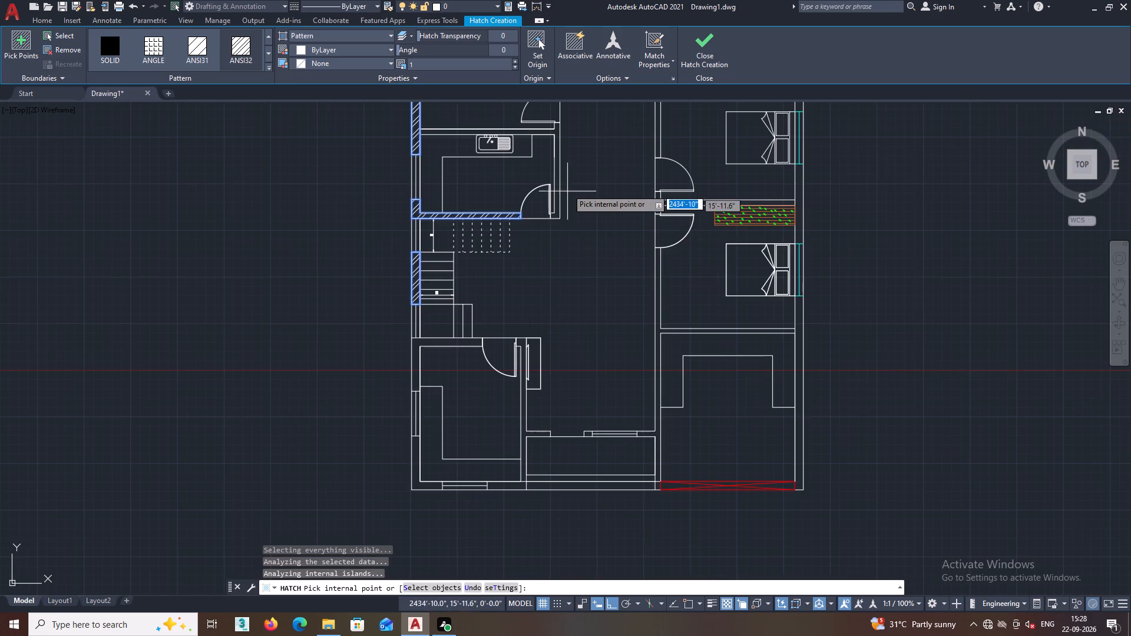
pyautogui.scroll(2, 565, 183)
pyautogui.click(538, 210)
pyautogui.scroll(-2, 547, 223)
pyautogui.moveTo(567, 247); pyautogui.dragTo(554, 446, button='middle')
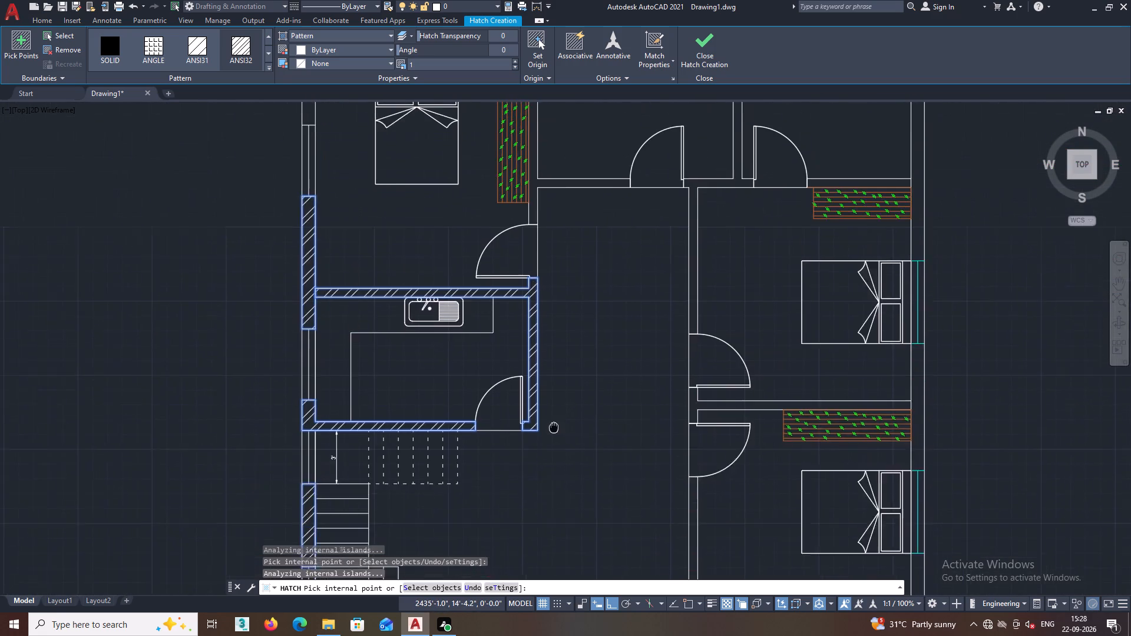
pyautogui.moveTo(554, 446); pyautogui.dragTo(561, 516, button='middle')
pyautogui.scroll(1, 567, 488)
pyautogui.scroll(1, 569, 302)
pyautogui.click(501, 163)
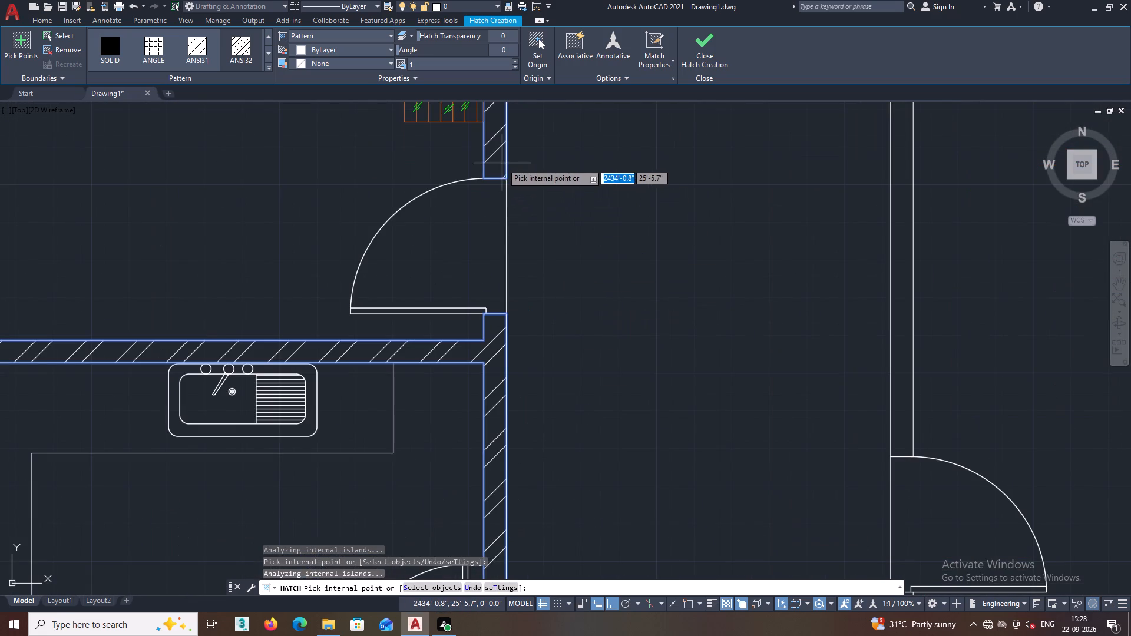
# Hatch the top exterior wall on both sides of its window, including the two upper building corners.
pyautogui.moveTo(515, 173); pyautogui.dragTo(532, 488, button='middle')
pyautogui.scroll(-2, 547, 400)
pyautogui.scroll(1, 494, 285)
pyautogui.click(494, 282)
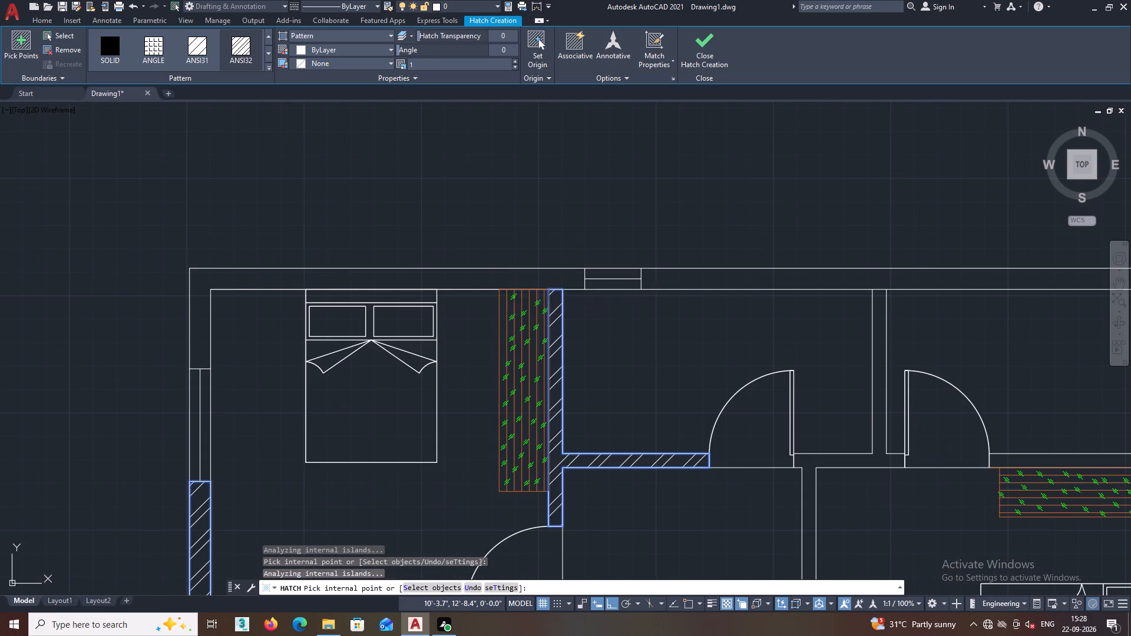
pyautogui.moveTo(423, 300); pyautogui.dragTo(425, 233, button='middle')
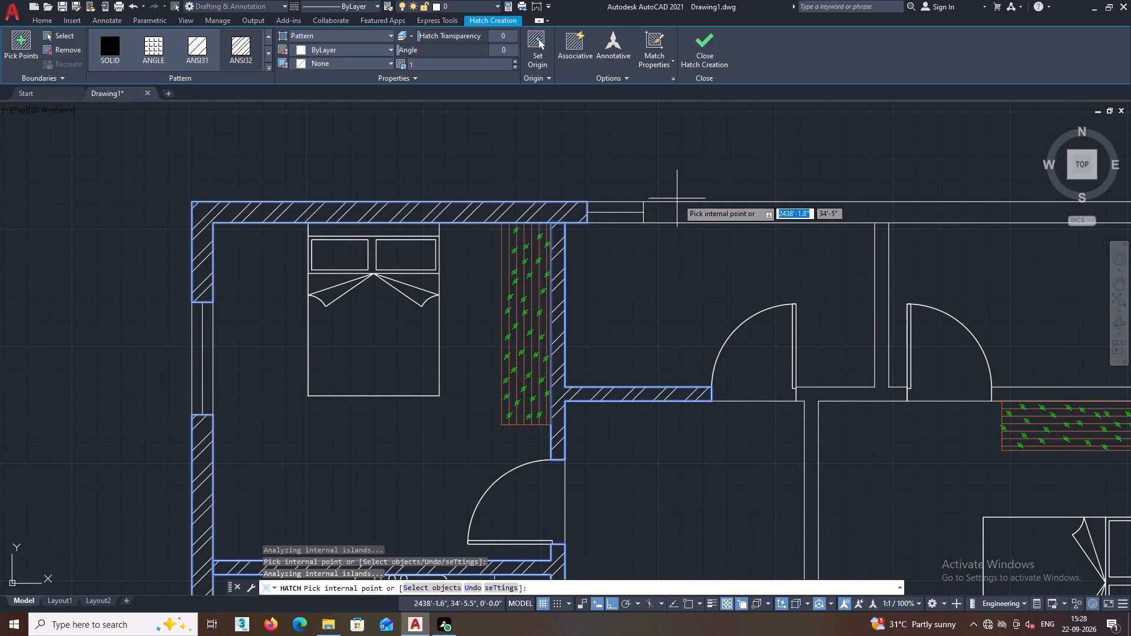
pyautogui.click(680, 213)
pyautogui.moveTo(680, 213); pyautogui.dragTo(240, 190, button='middle')
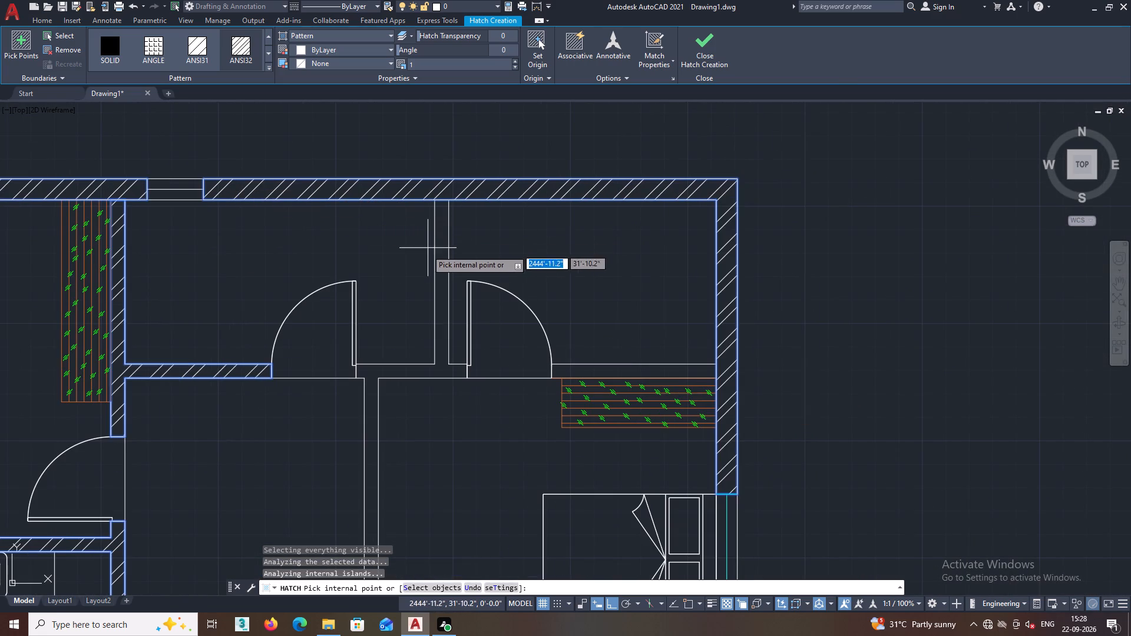
# Hatch the partition between the two small top rooms and the wall above the upper-right bedroom's wardrobe.
pyautogui.doubleClick(440, 254)
pyautogui.scroll(-2, 440, 340)
pyautogui.moveTo(441, 380); pyautogui.dragTo(427, 269, button='middle')
pyautogui.scroll(4, 503, 237)
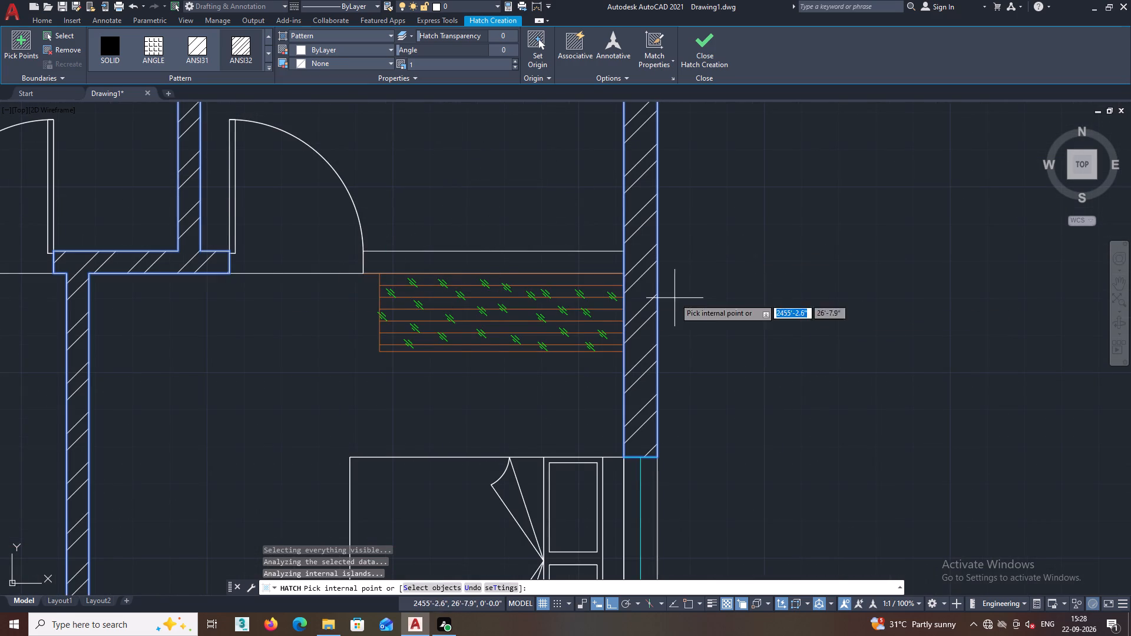
pyautogui.click(502, 263)
# Hatch the T-shaped wall between the two right-hand bedrooms and their doors.
pyautogui.scroll(-2, 360, 317)
pyautogui.moveTo(350, 344); pyautogui.dragTo(357, 229, button='middle')
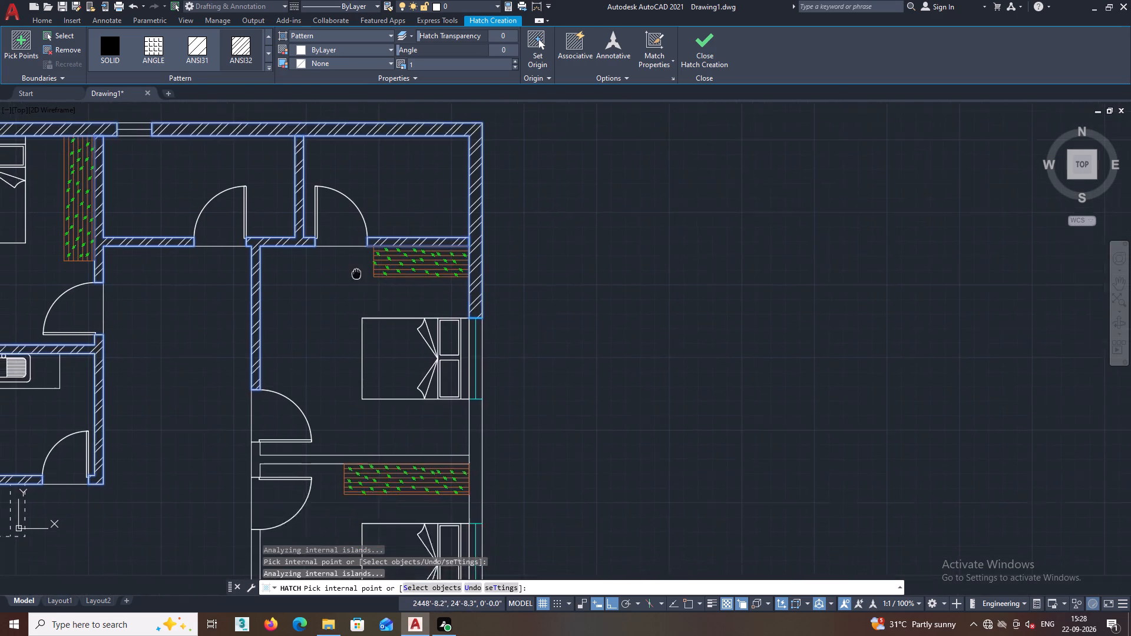
pyautogui.moveTo(357, 229); pyautogui.dragTo(360, 210, button='middle')
pyautogui.moveTo(310, 366); pyautogui.dragTo(334, 279, button='middle')
pyautogui.scroll(3, 308, 313)
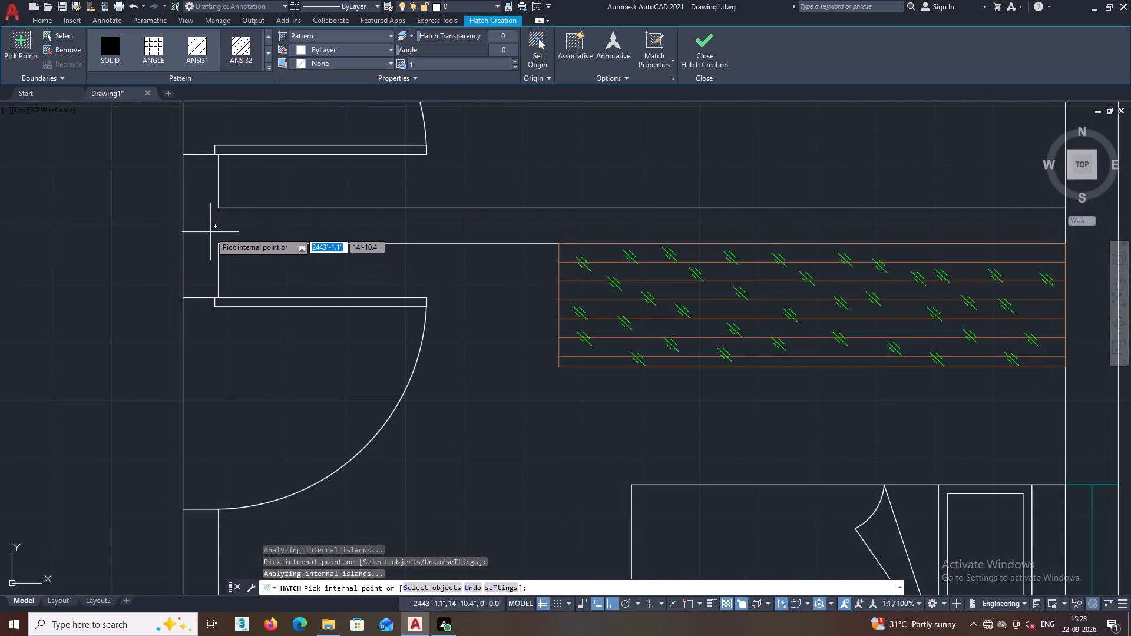
pyautogui.doubleClick(208, 230)
# Hatch the central hall's lower right wall with its connected cross wall, and the exterior wall below the lower-right bedroom's window.
pyautogui.scroll(-3, 223, 238)
pyautogui.scroll(-2, 438, 312)
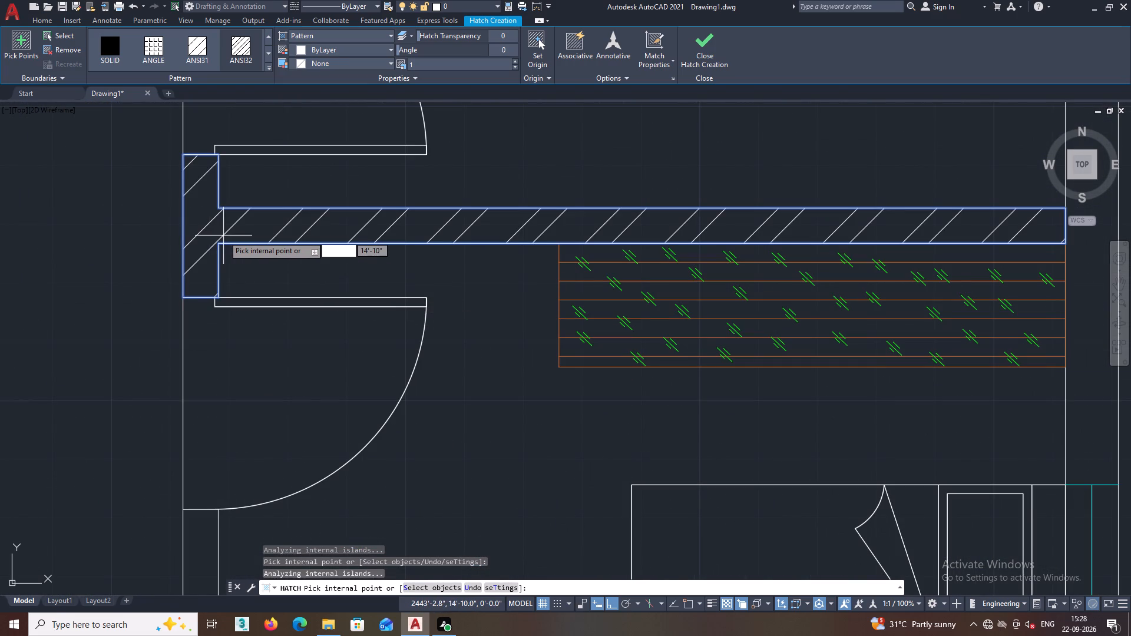
pyautogui.moveTo(295, 286); pyautogui.dragTo(299, 201, button='middle')
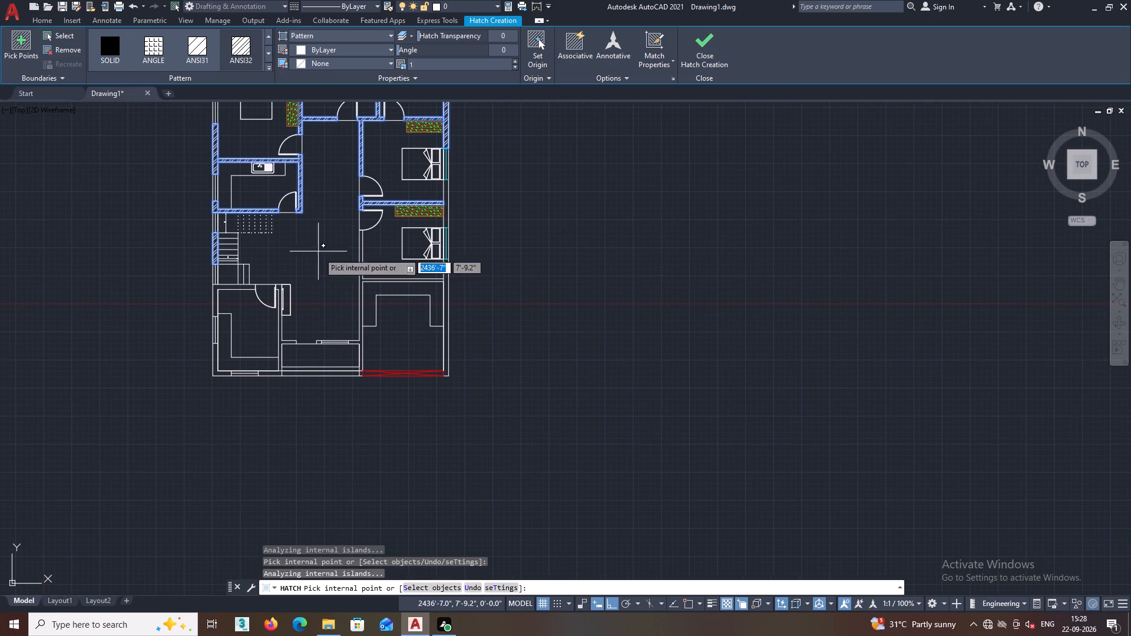
pyautogui.scroll(3, 380, 332)
pyautogui.click(297, 305)
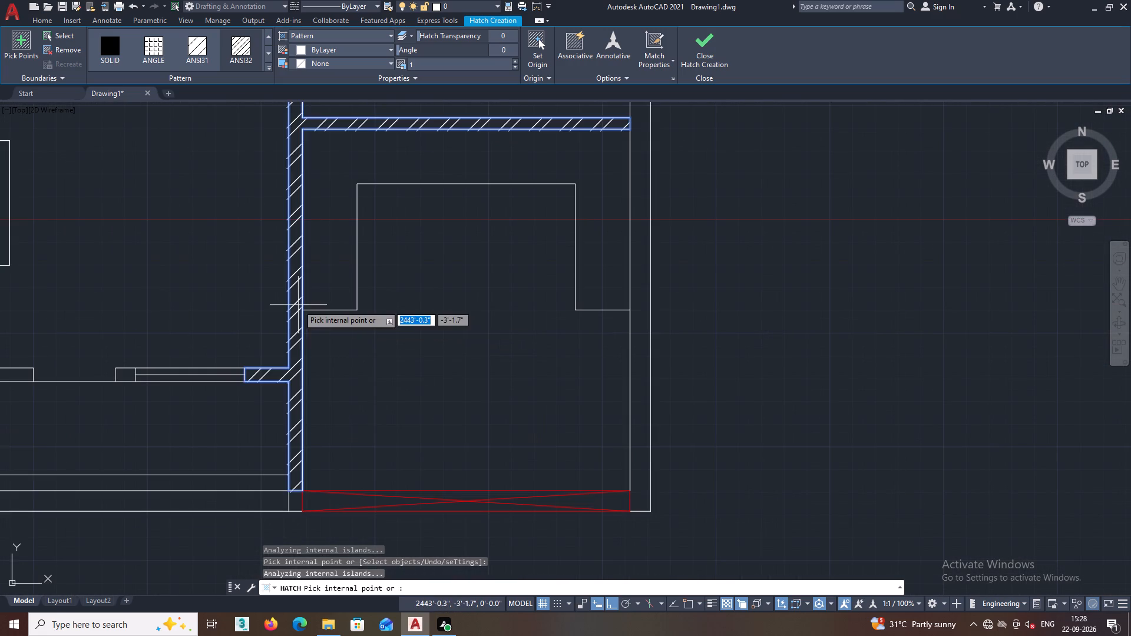
pyautogui.scroll(-3, 297, 307)
pyautogui.scroll(2, 513, 346)
pyautogui.click(513, 346)
# Hatch the wall between the lower-left room and the entrance, and the bottom exterior wall to the right of that room's window.
pyautogui.scroll(-4, 514, 355)
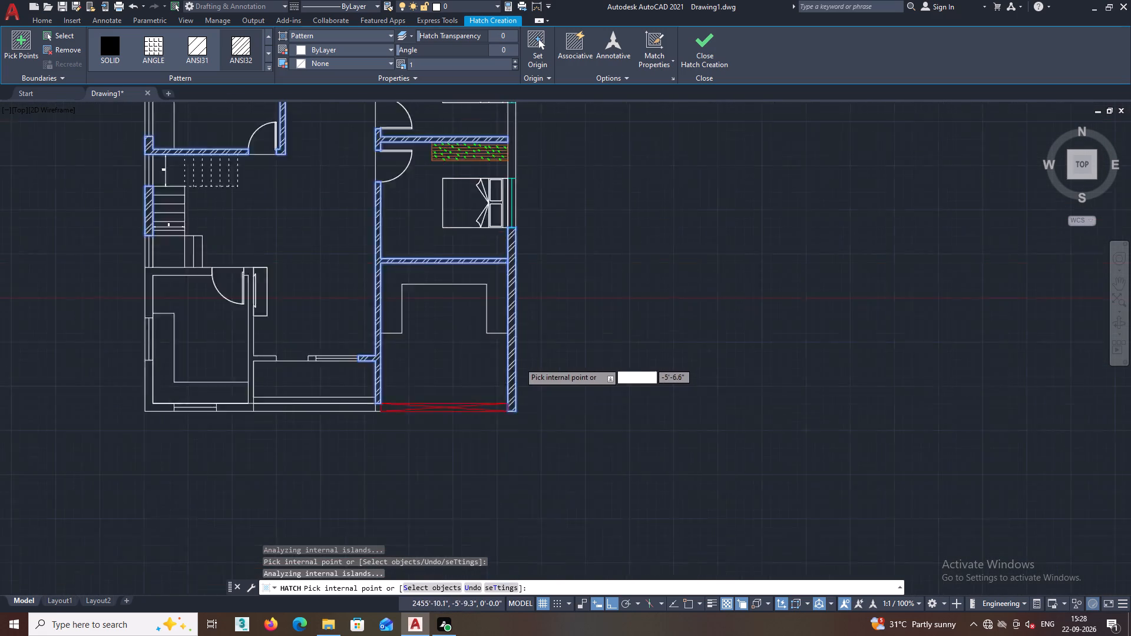
pyautogui.scroll(3, 385, 373)
pyautogui.scroll(1, 240, 314)
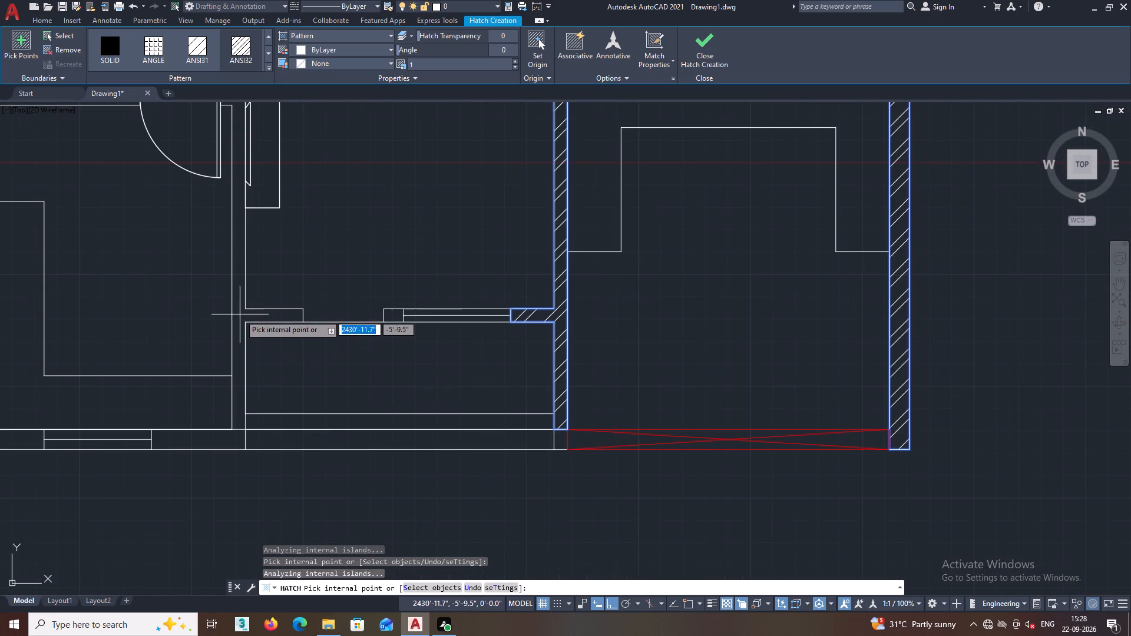
pyautogui.click(240, 314)
pyautogui.scroll(-2, 282, 333)
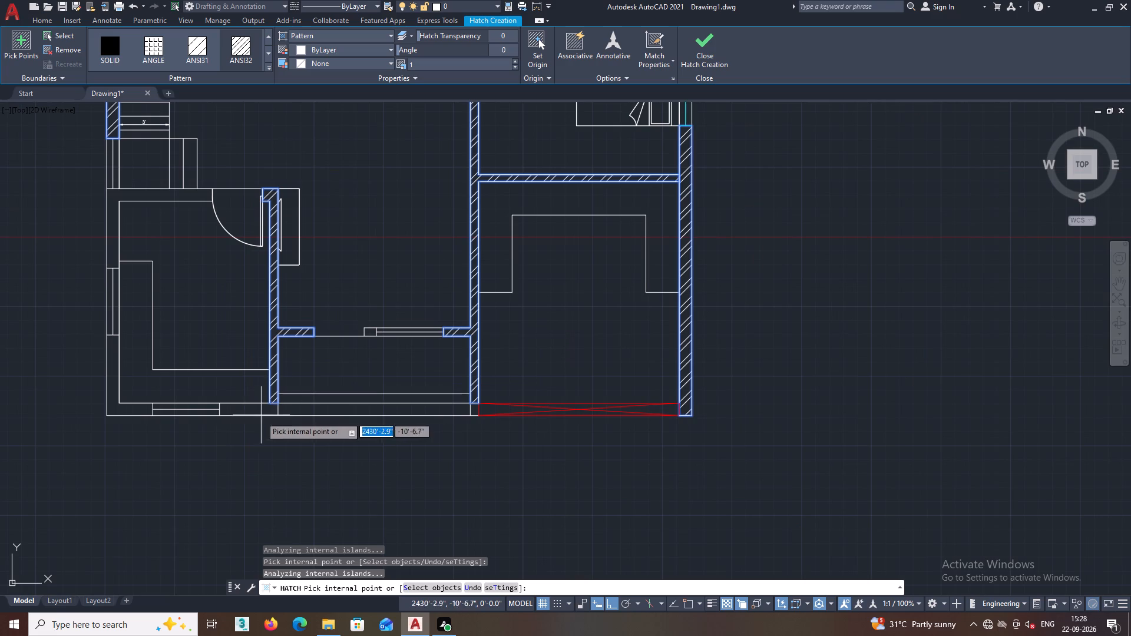
pyautogui.click(260, 410)
# Hatch the lower-left exterior corner wall and the lower-left room's upper-left walls up to its door.
pyautogui.moveTo(259, 413); pyautogui.dragTo(426, 401, button='middle')
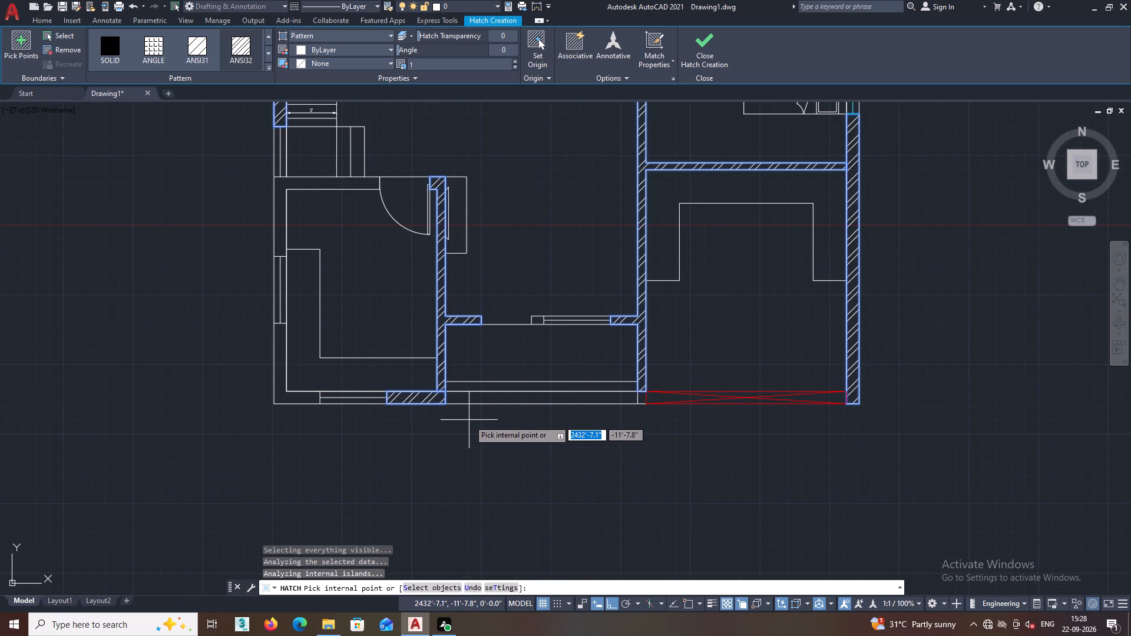
pyautogui.scroll(-1, 485, 428)
pyautogui.moveTo(485, 429); pyautogui.dragTo(509, 429, button='middle')
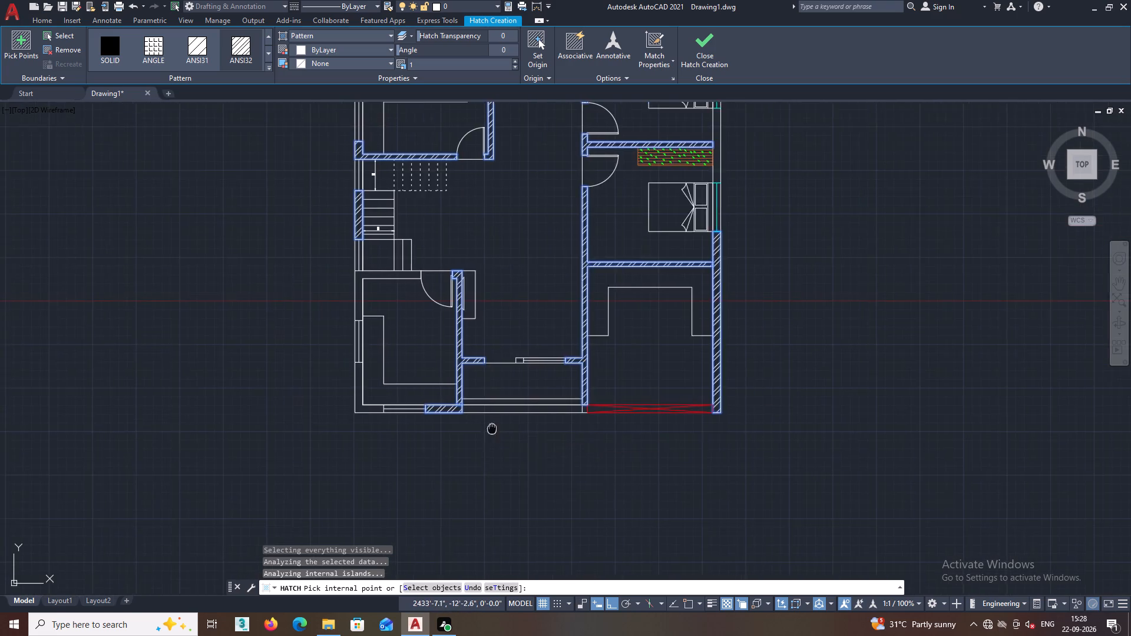
pyautogui.moveTo(509, 429); pyautogui.dragTo(702, 429, button='middle')
pyautogui.scroll(2, 588, 419)
pyautogui.click(568, 400)
pyautogui.moveTo(541, 381); pyautogui.dragTo(524, 535, button='middle')
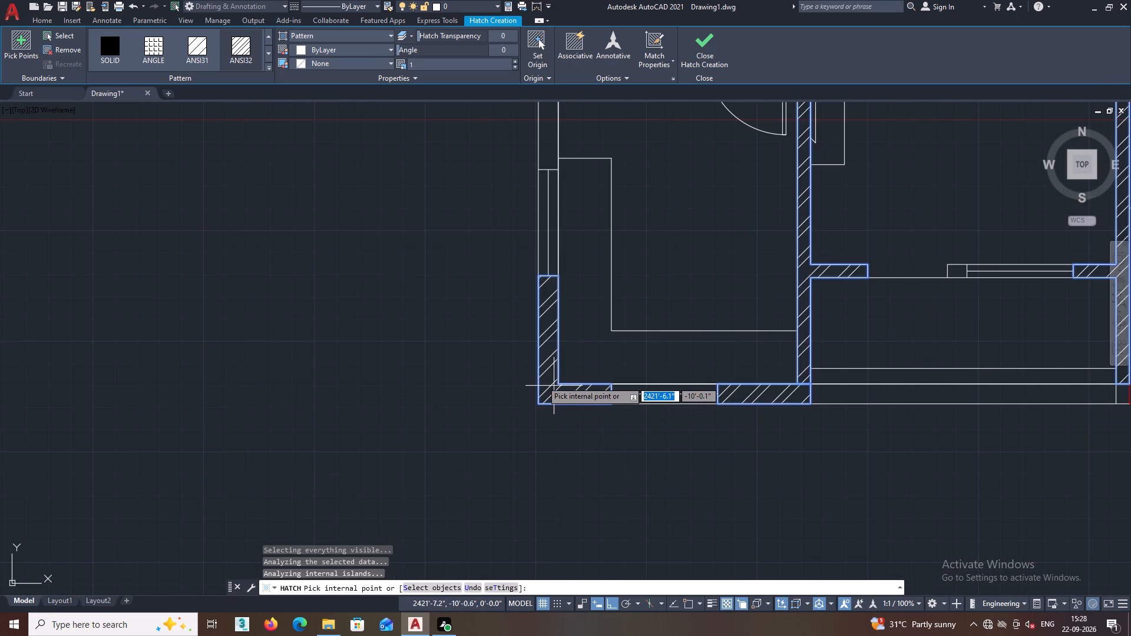
pyautogui.moveTo(524, 535); pyautogui.dragTo(525, 555, button='middle')
pyautogui.click(537, 279)
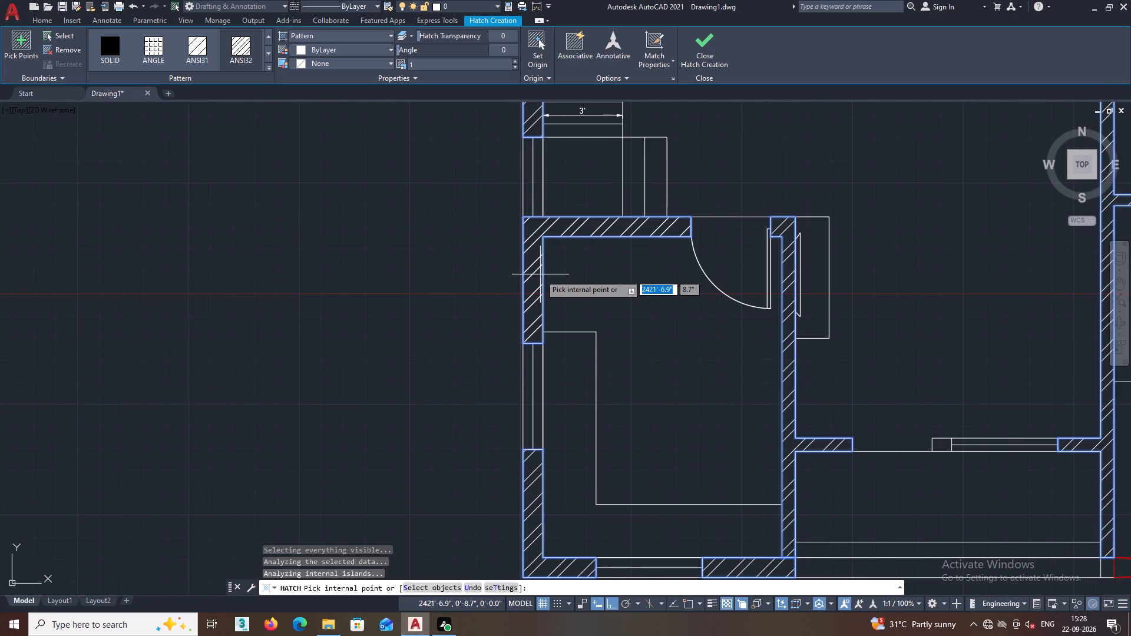
# Hatch the right exterior wall between the two bedroom windows and finish the wall hatch.
pyautogui.scroll(-2, 547, 291)
pyautogui.moveTo(603, 313); pyautogui.dragTo(522, 307, button='middle')
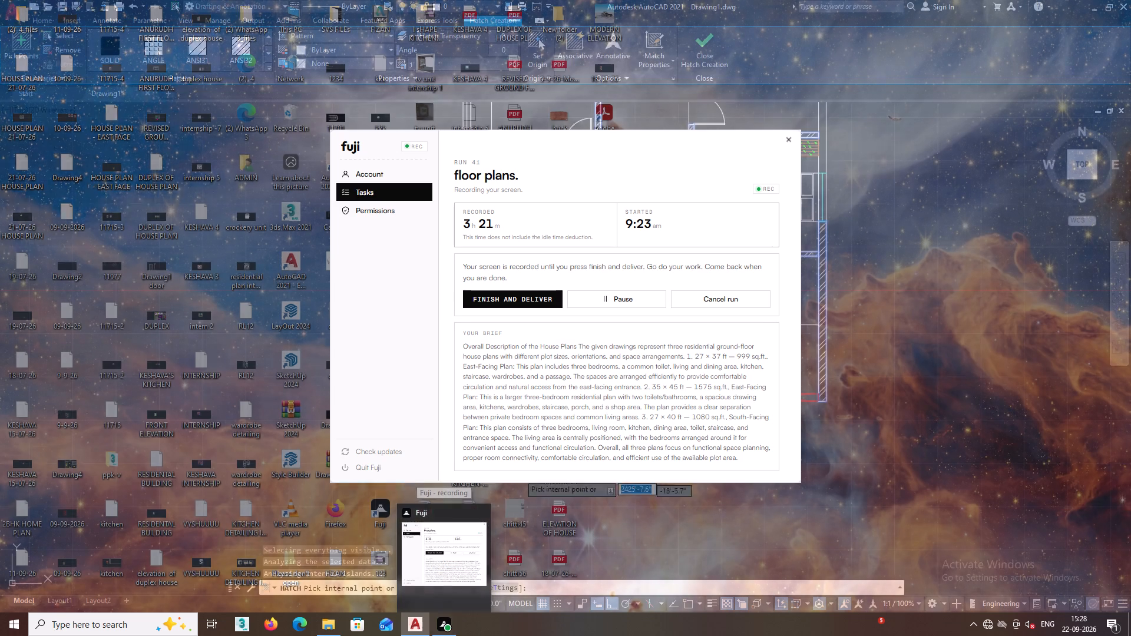
pyautogui.moveTo(623, 401); pyautogui.dragTo(501, 390, button='middle')
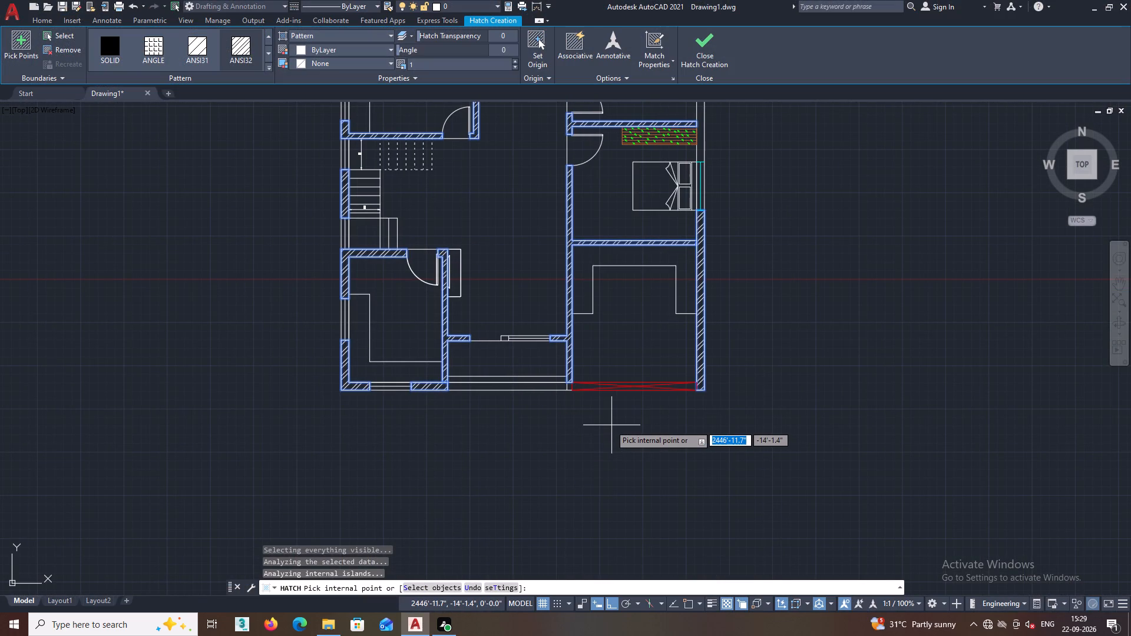
pyautogui.moveTo(610, 425); pyautogui.dragTo(587, 428, button='middle')
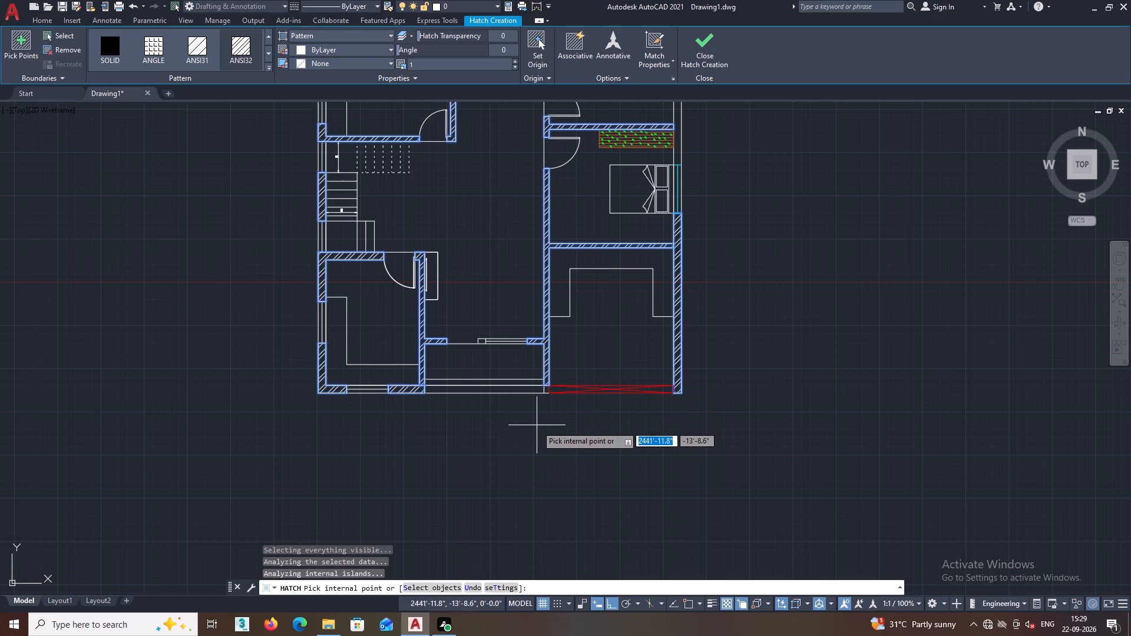
pyautogui.moveTo(696, 423); pyautogui.dragTo(649, 522, button='middle')
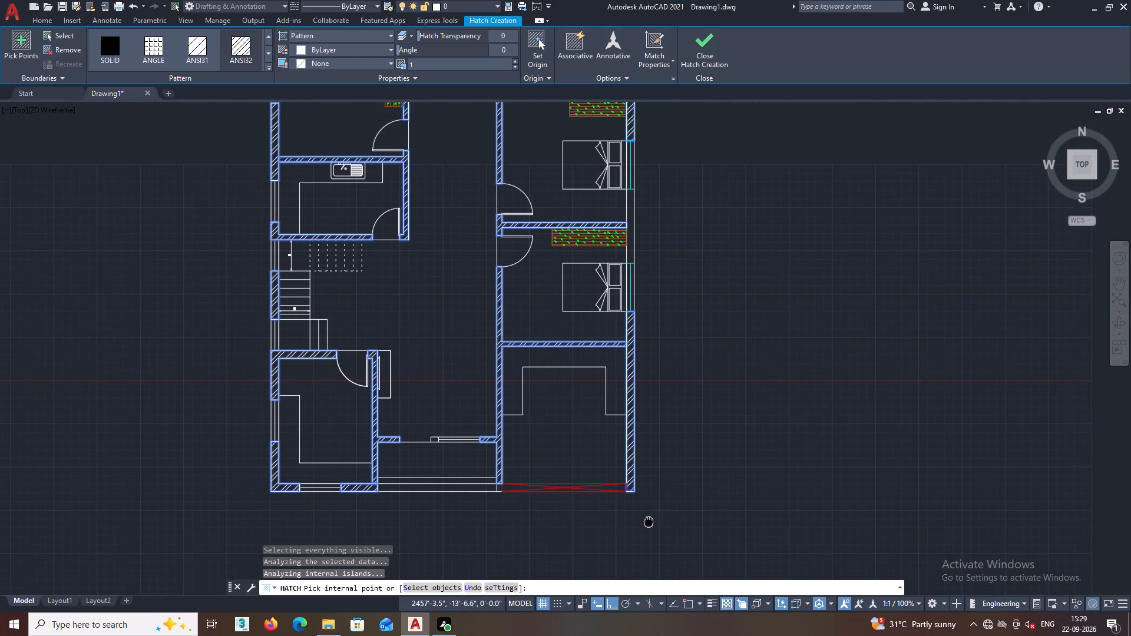
pyautogui.moveTo(649, 522); pyautogui.dragTo(645, 592, button='middle')
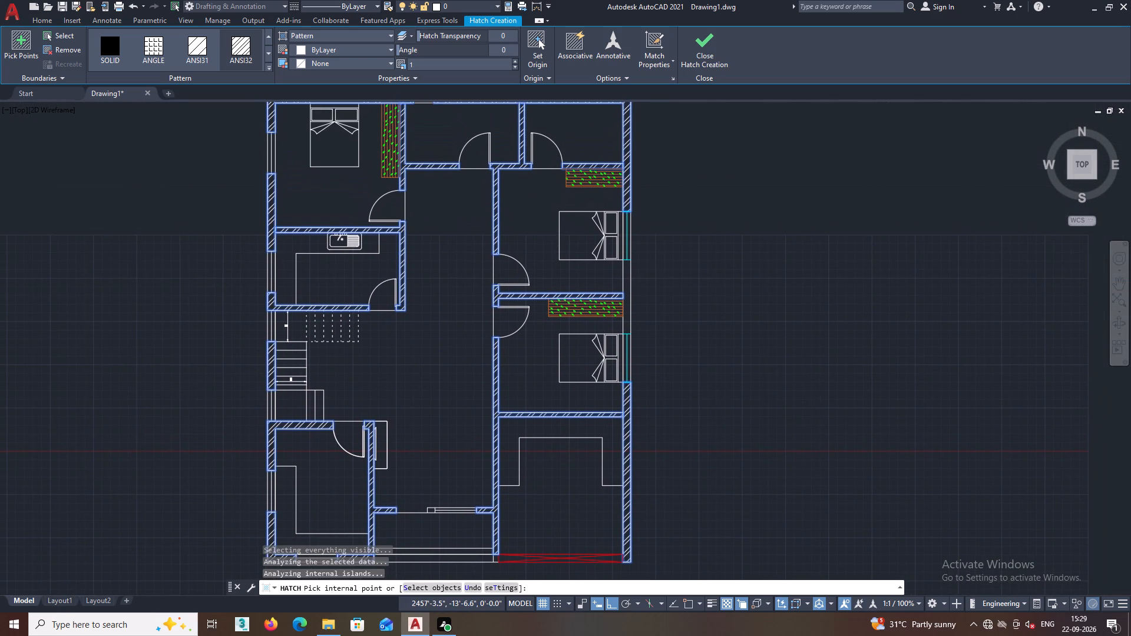
pyautogui.moveTo(645, 592); pyautogui.dragTo(646, 587, button='middle')
pyautogui.scroll(2, 669, 315)
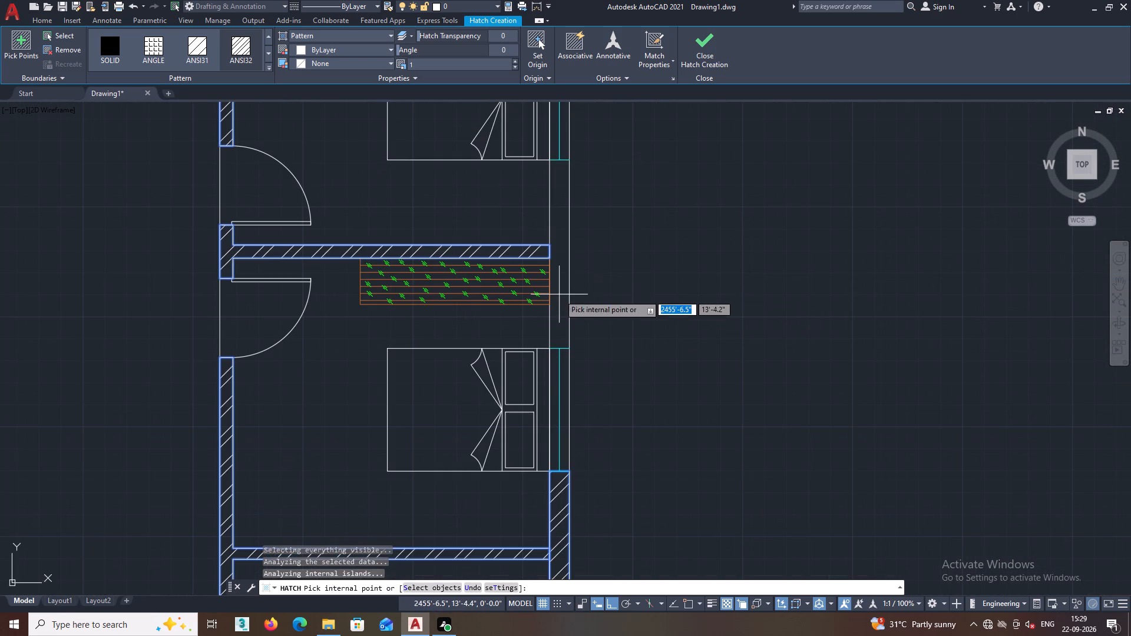
pyautogui.click(559, 294)
pyautogui.scroll(-2, 593, 257)
pyautogui.moveTo(604, 269); pyautogui.dragTo(593, 379, button='middle')
pyautogui.press('space')
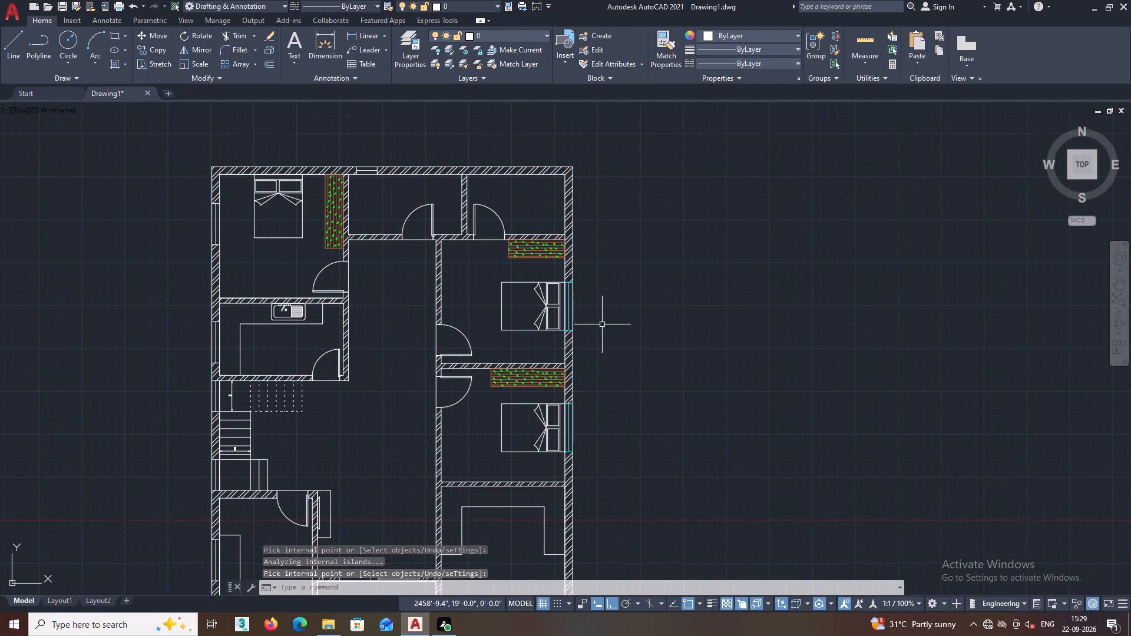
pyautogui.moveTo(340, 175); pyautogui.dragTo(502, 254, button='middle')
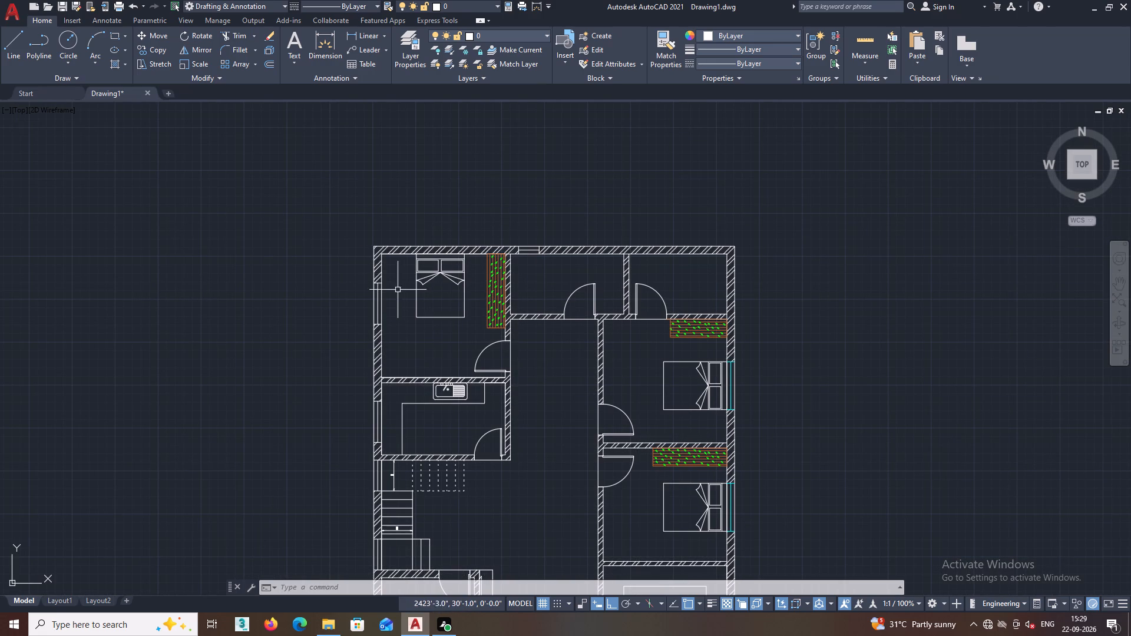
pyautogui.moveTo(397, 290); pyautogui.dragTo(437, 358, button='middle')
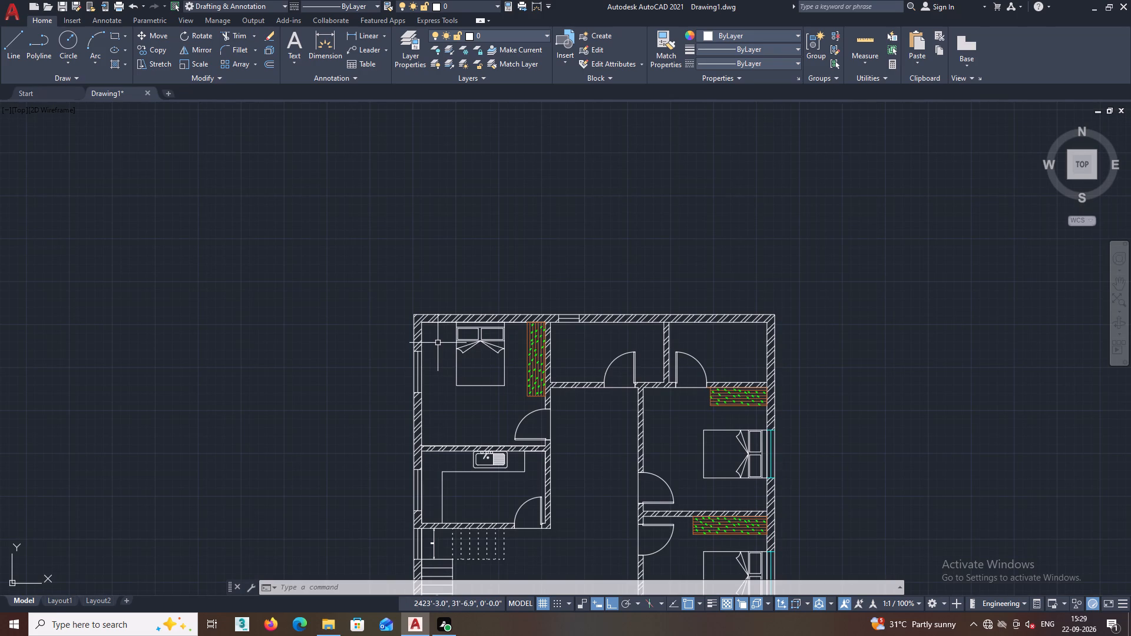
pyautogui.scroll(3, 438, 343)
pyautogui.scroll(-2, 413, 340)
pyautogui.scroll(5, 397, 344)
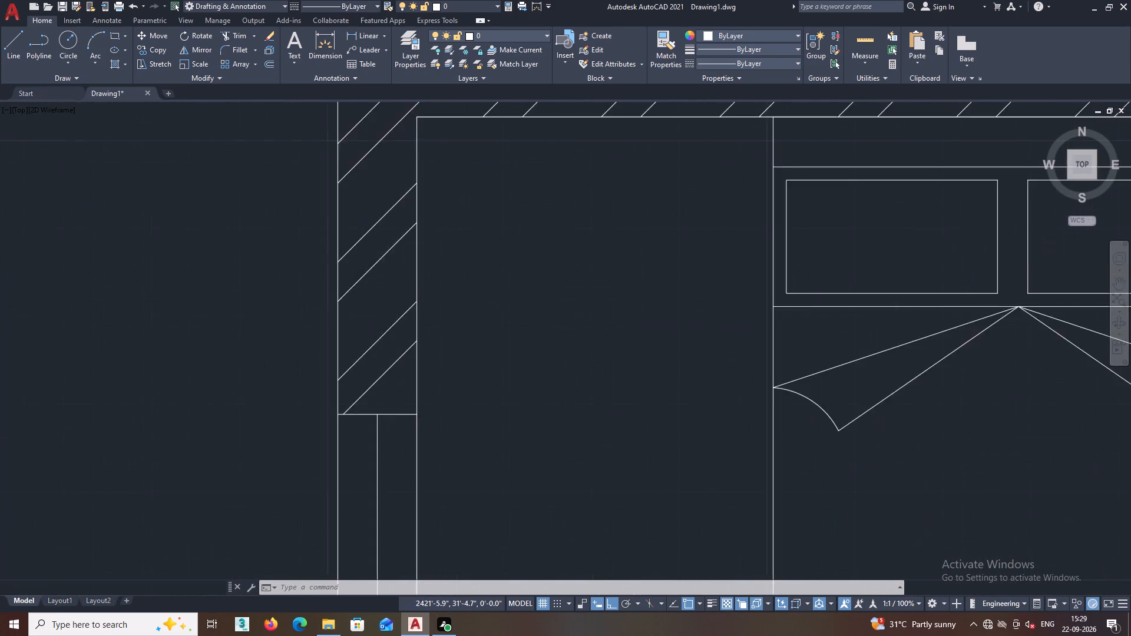
# Change the colour of the entire wall hatch to red.
pyautogui.click(415, 383)
pyautogui.click(356, 129)
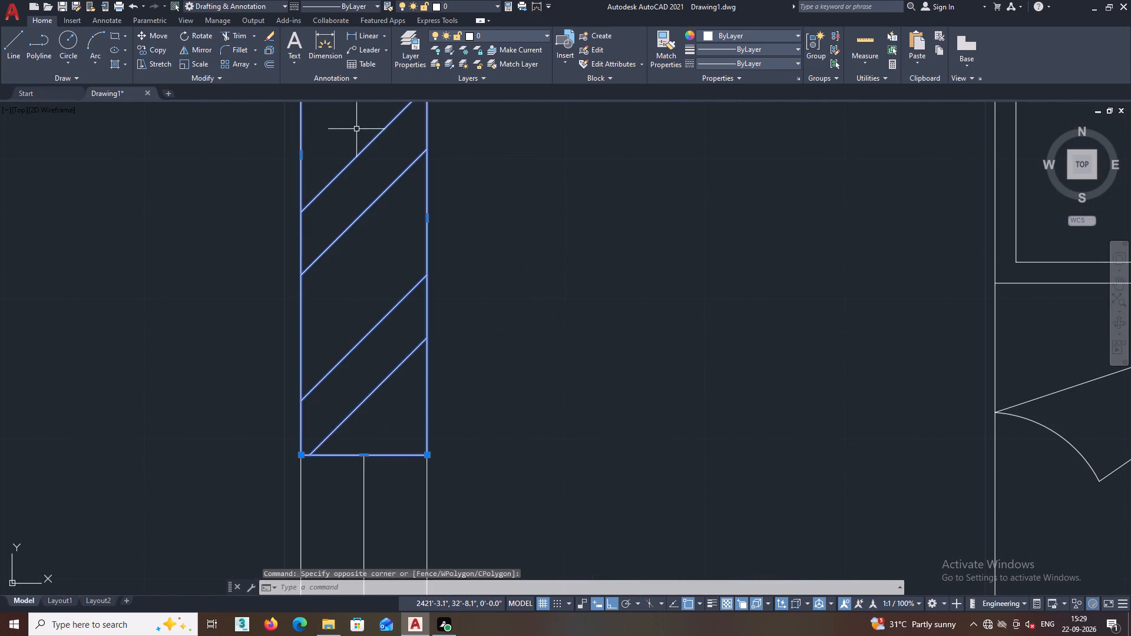
pyautogui.scroll(-5, 369, 164)
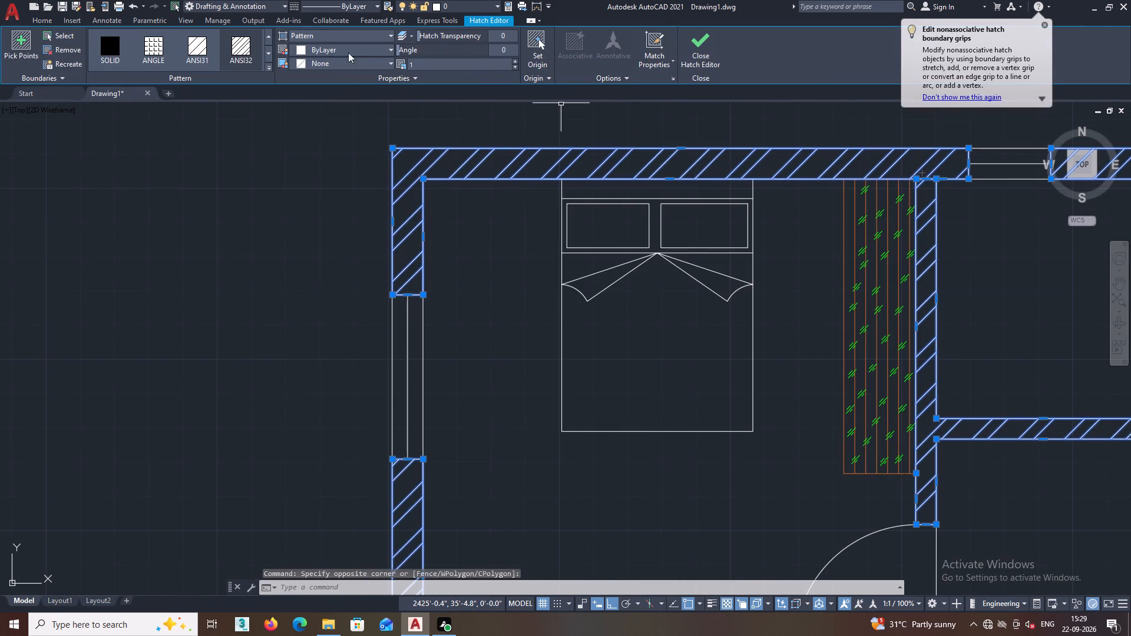
pyautogui.click(304, 50)
pyautogui.click(297, 166)
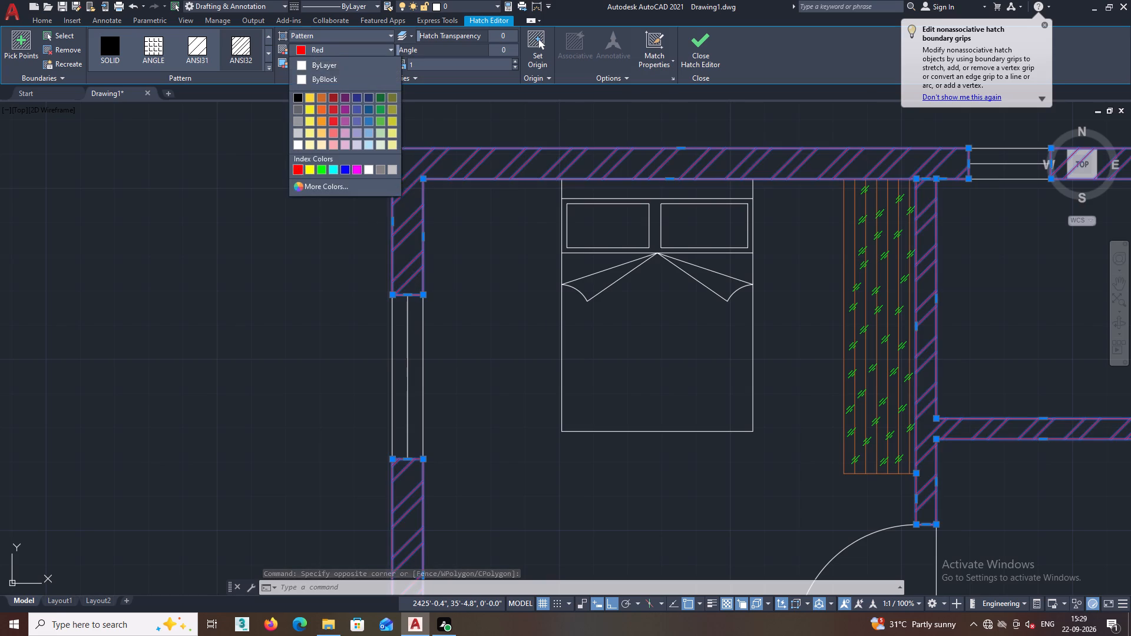
pyautogui.press('Escape')
pyautogui.press('Escape')
# Review the recoloured wall hatch from the upper-left bedroom across the rest of the floor plan.
pyautogui.moveTo(444, 227); pyautogui.dragTo(409, 195, button='middle')
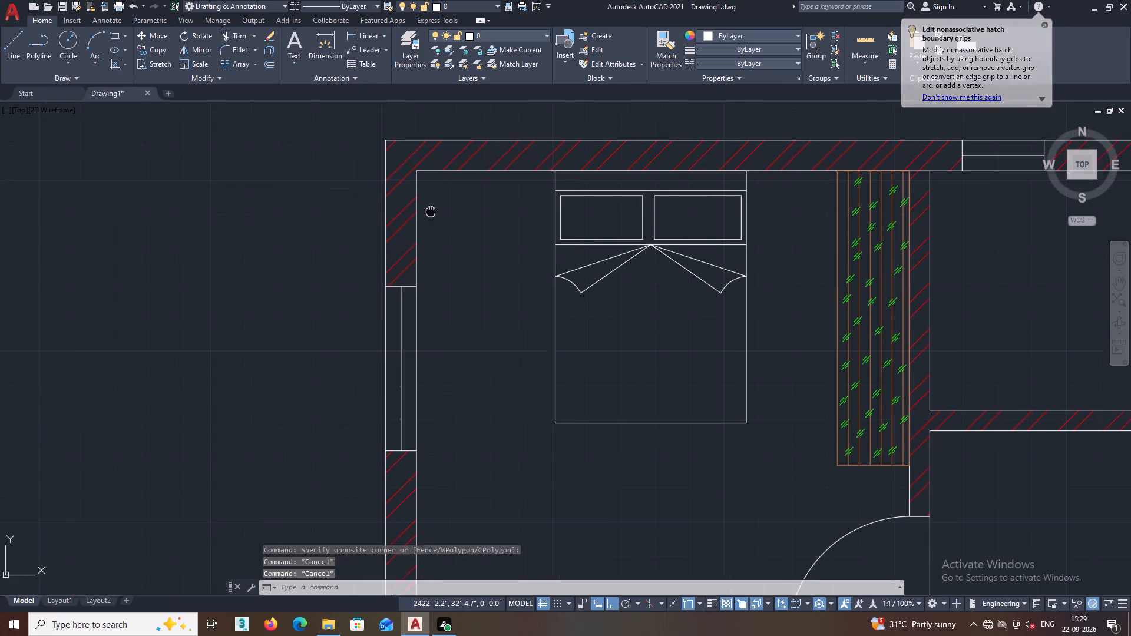
pyautogui.moveTo(409, 195); pyautogui.dragTo(396, 184, button='middle')
pyautogui.moveTo(444, 248); pyautogui.dragTo(423, 224, button='middle')
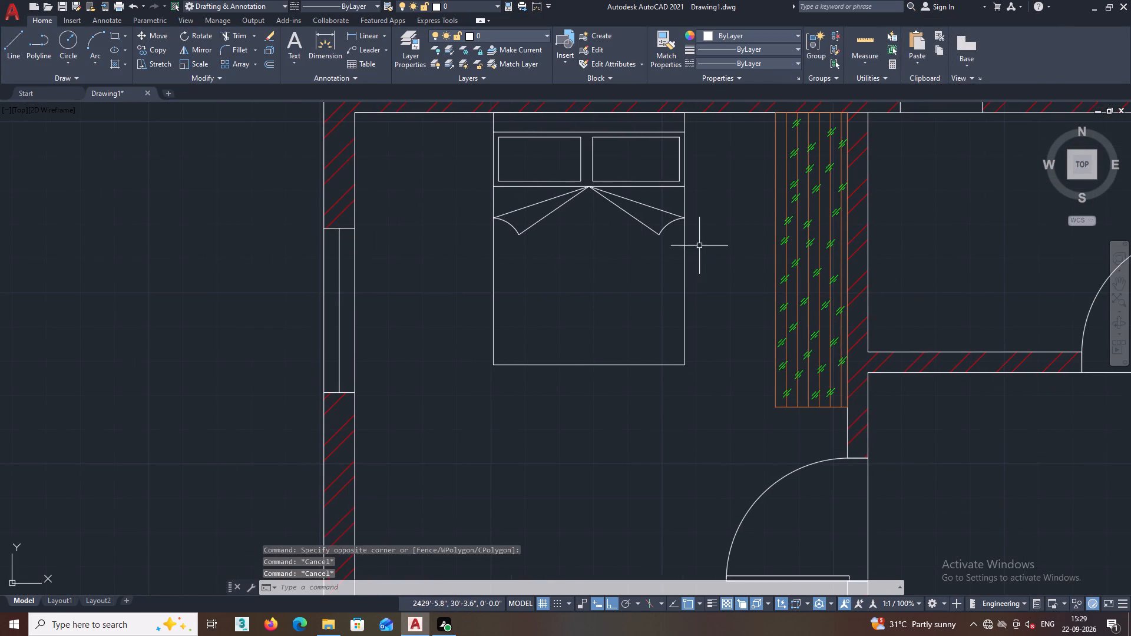
pyautogui.scroll(-2, 746, 246)
pyautogui.moveTo(728, 264); pyautogui.dragTo(567, 260, button='middle')
pyautogui.moveTo(698, 339); pyautogui.dragTo(630, 301, button='middle')
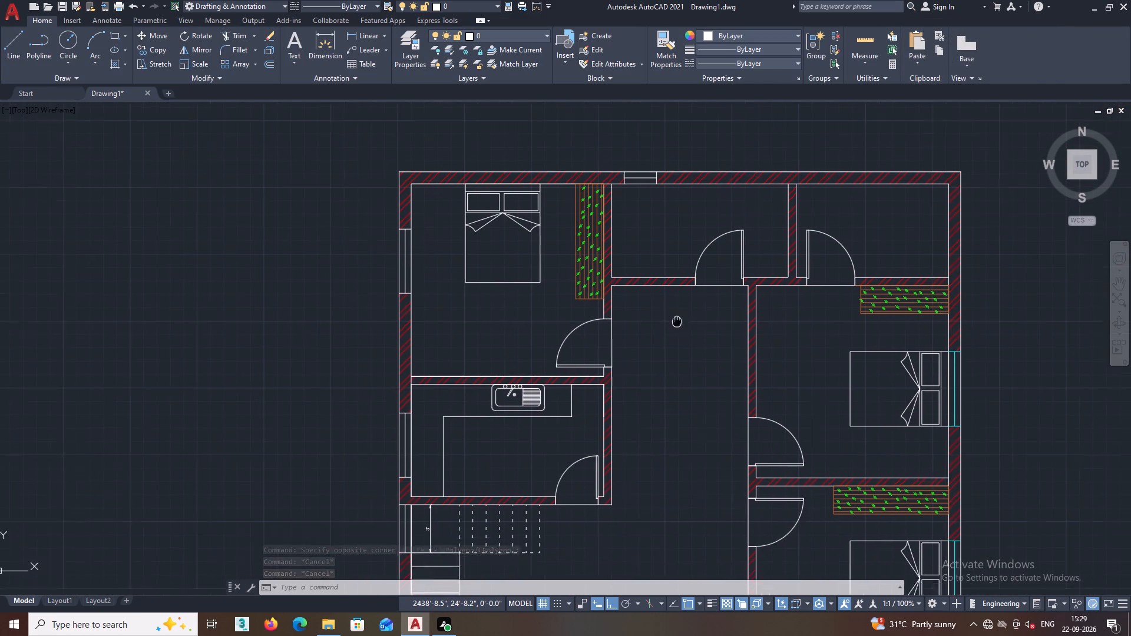
pyautogui.moveTo(630, 301); pyautogui.dragTo(624, 299, button='middle')
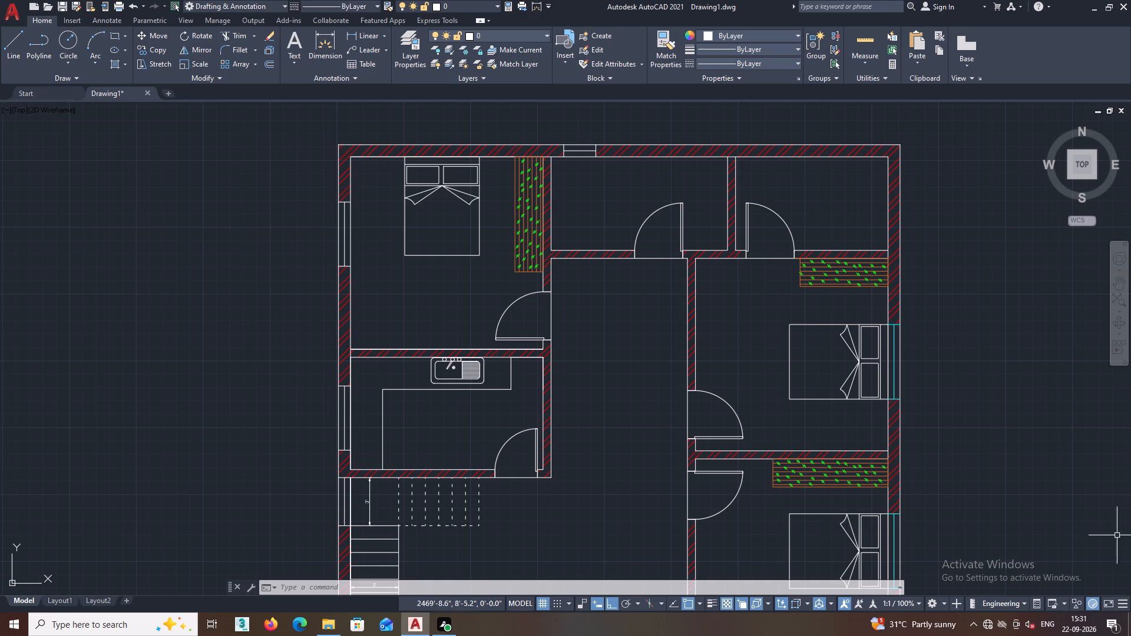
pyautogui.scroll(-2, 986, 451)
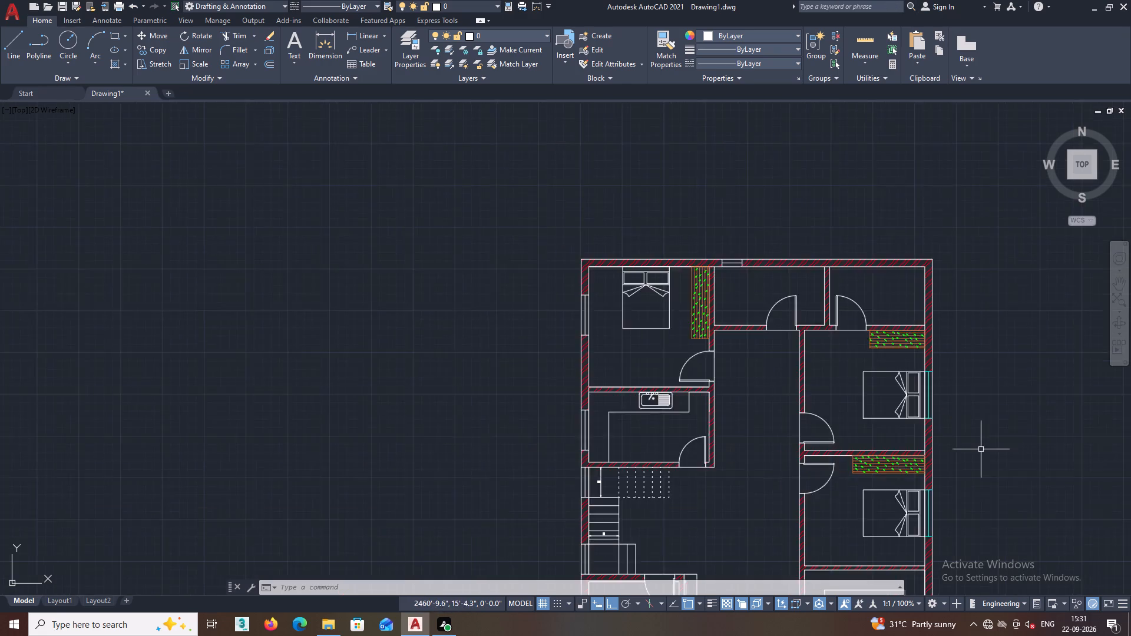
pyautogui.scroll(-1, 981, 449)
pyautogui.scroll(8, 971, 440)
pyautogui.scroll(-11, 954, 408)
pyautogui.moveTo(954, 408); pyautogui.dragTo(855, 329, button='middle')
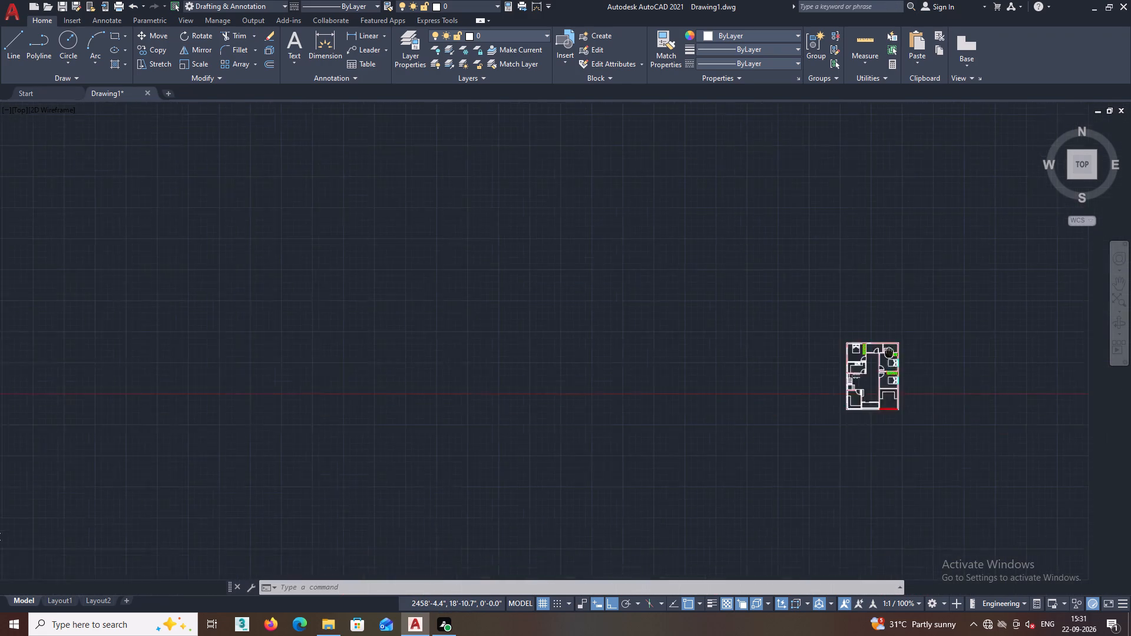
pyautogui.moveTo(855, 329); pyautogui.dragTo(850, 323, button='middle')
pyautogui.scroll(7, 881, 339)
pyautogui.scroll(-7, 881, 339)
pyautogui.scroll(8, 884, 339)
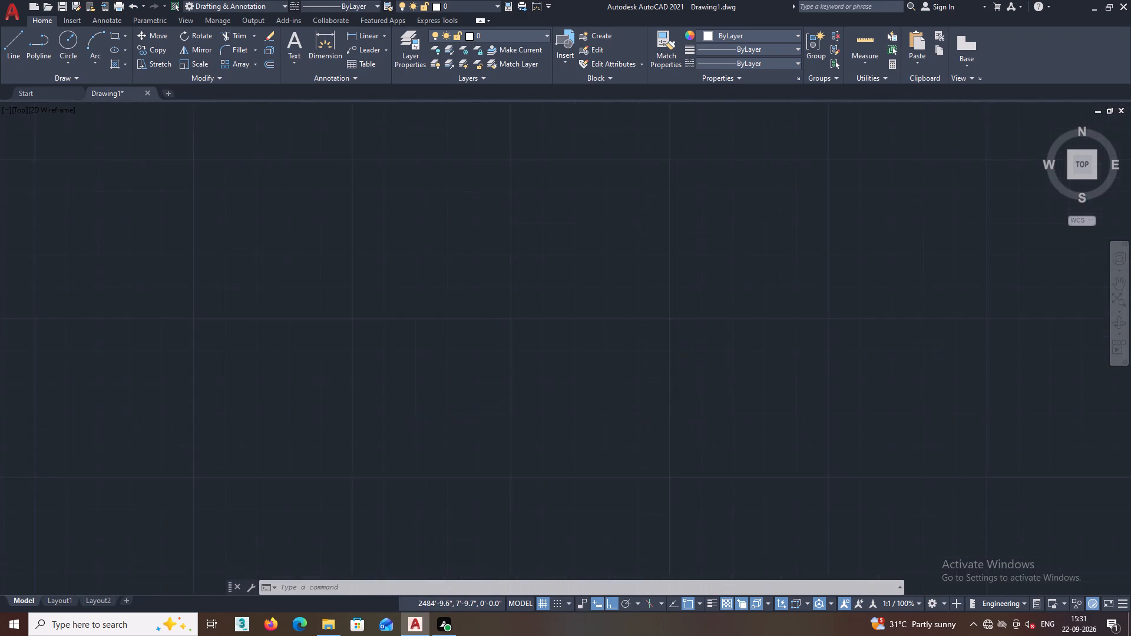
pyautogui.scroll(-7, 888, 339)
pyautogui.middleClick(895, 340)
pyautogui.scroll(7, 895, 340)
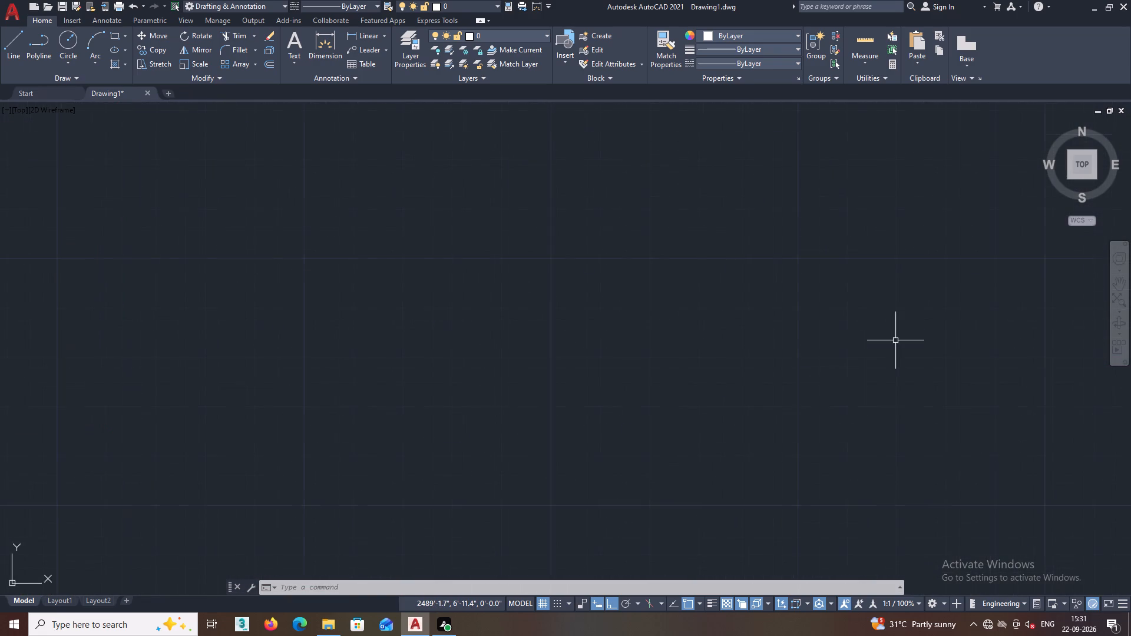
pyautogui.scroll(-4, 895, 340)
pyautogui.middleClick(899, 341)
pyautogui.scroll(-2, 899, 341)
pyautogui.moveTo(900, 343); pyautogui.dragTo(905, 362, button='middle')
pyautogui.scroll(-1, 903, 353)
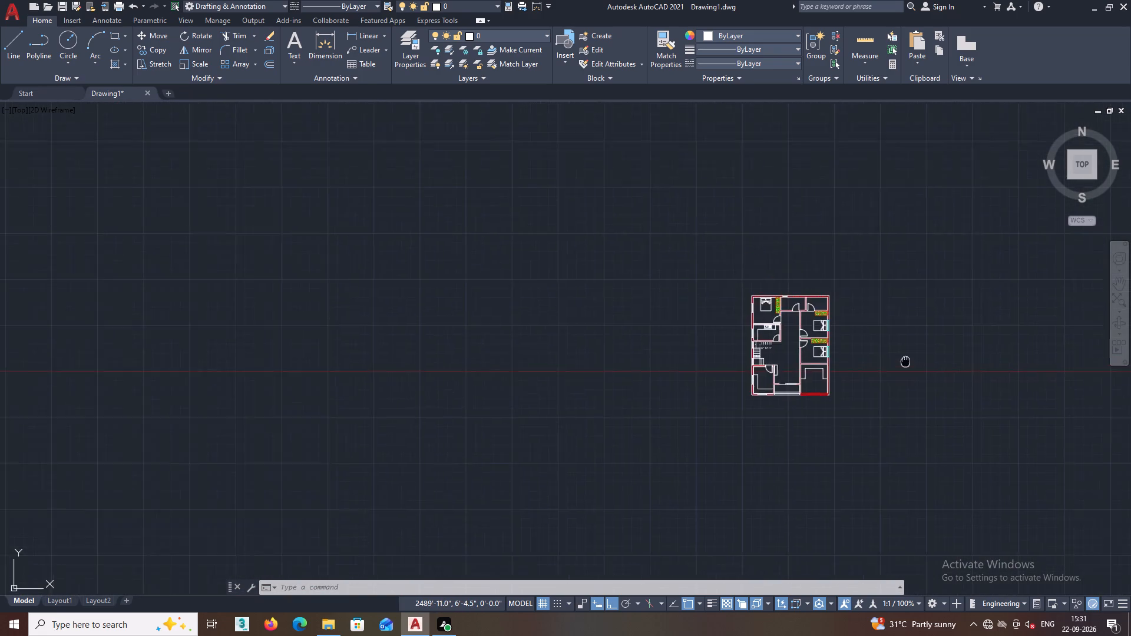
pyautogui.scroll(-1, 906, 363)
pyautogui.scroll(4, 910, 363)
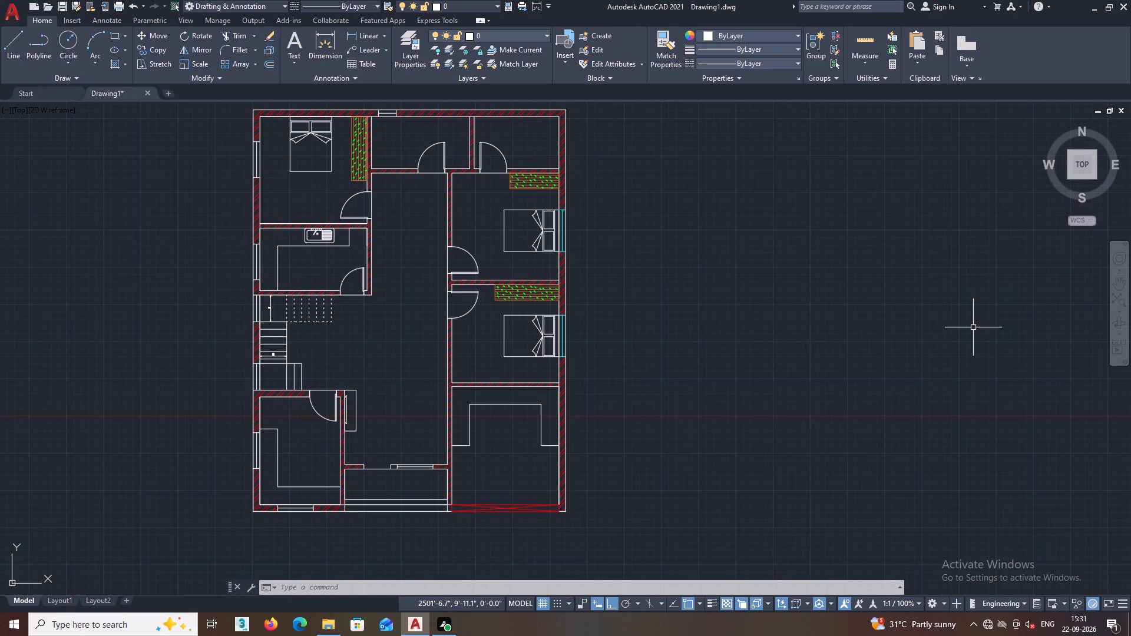
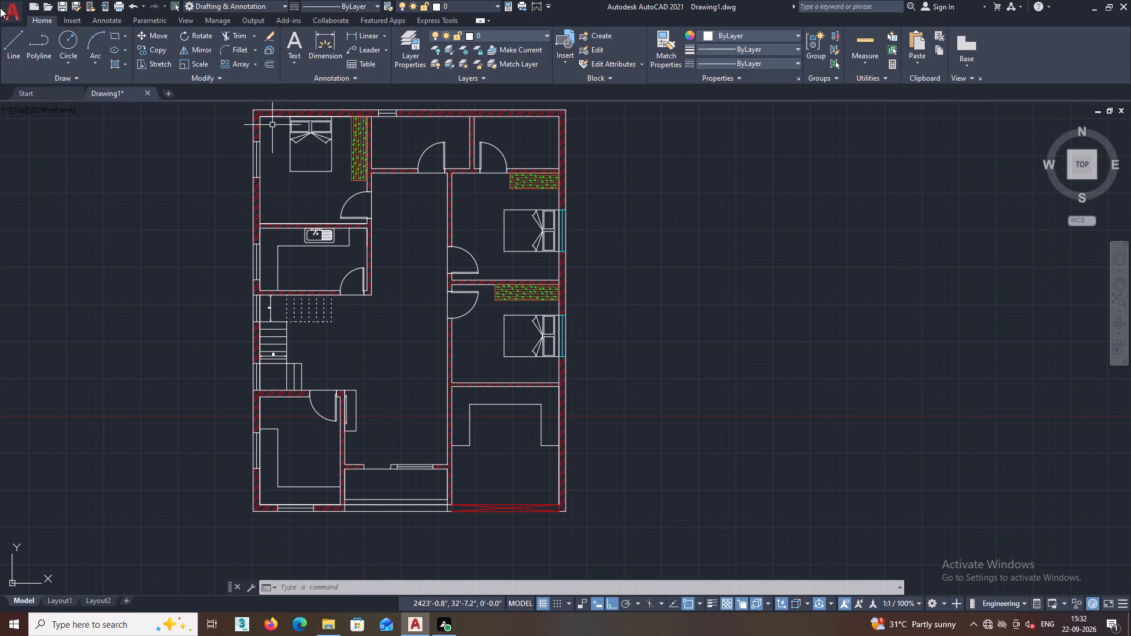
# Examine the green glass-pattern marks and vertical lines of the wardrobe in the northwest bedroom.
pyautogui.moveTo(237, 0); pyautogui.dragTo(9, 0, button='right')
pyautogui.scroll(6, 358, 139)
pyautogui.scroll(-3, 405, 296)
pyautogui.scroll(3, 411, 316)
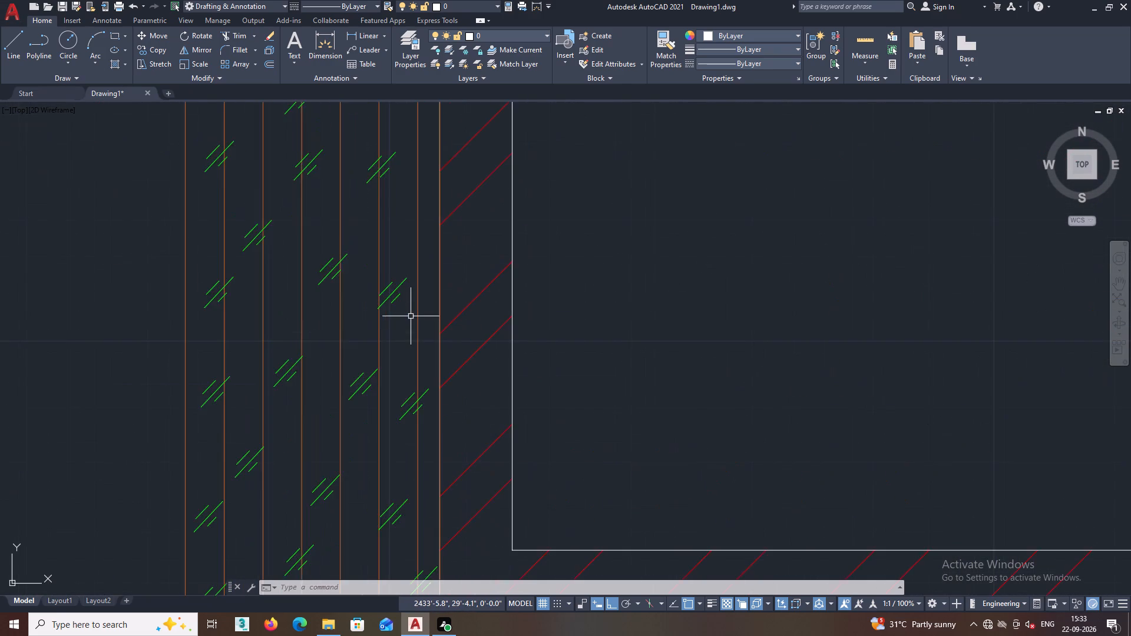
pyautogui.scroll(3, 411, 316)
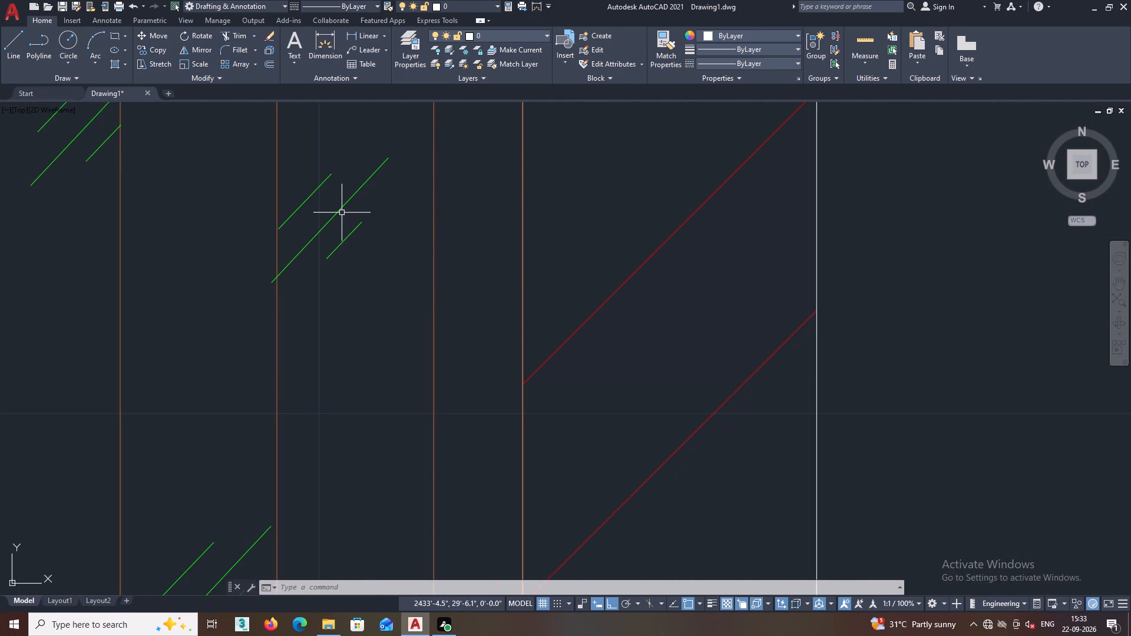
pyautogui.doubleClick(342, 210)
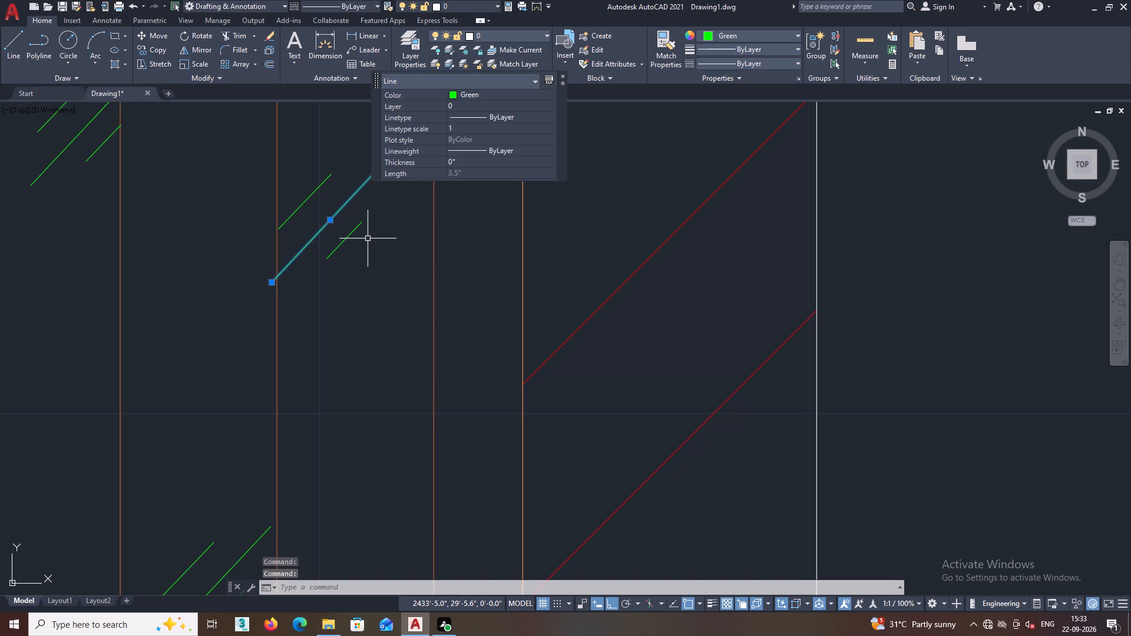
pyautogui.press('Escape')
pyautogui.scroll(-6, 598, 387)
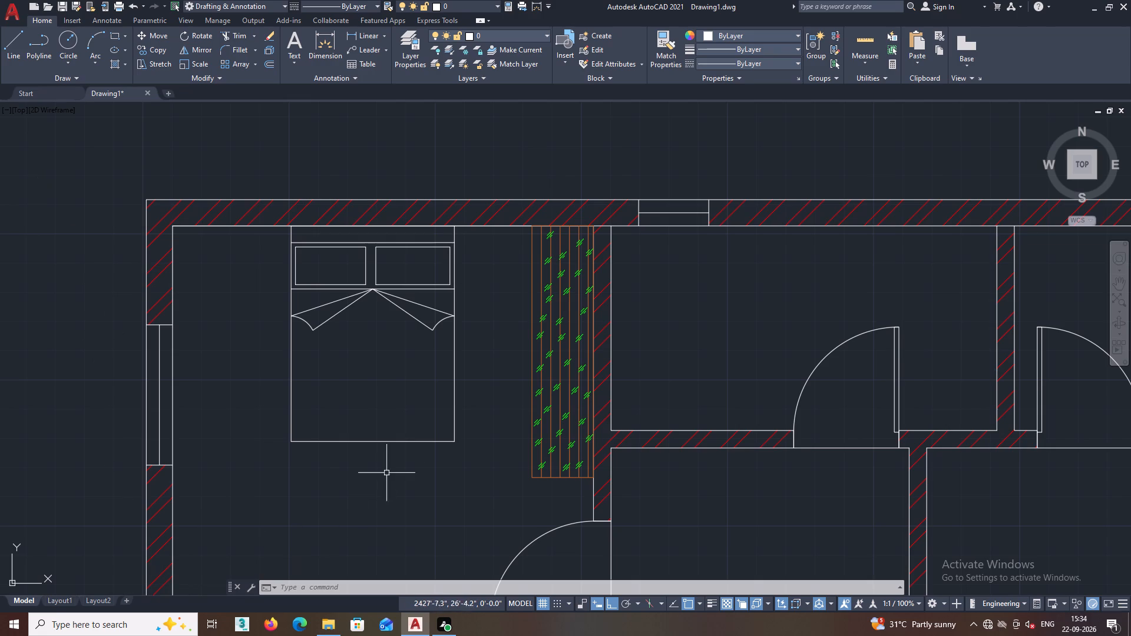
# Look over the floor plan's bedrooms, kitchen, staircase and central hall to review the furniture layout.
pyautogui.scroll(-1, 344, 449)
pyautogui.moveTo(335, 448); pyautogui.dragTo(320, 446, button='middle')
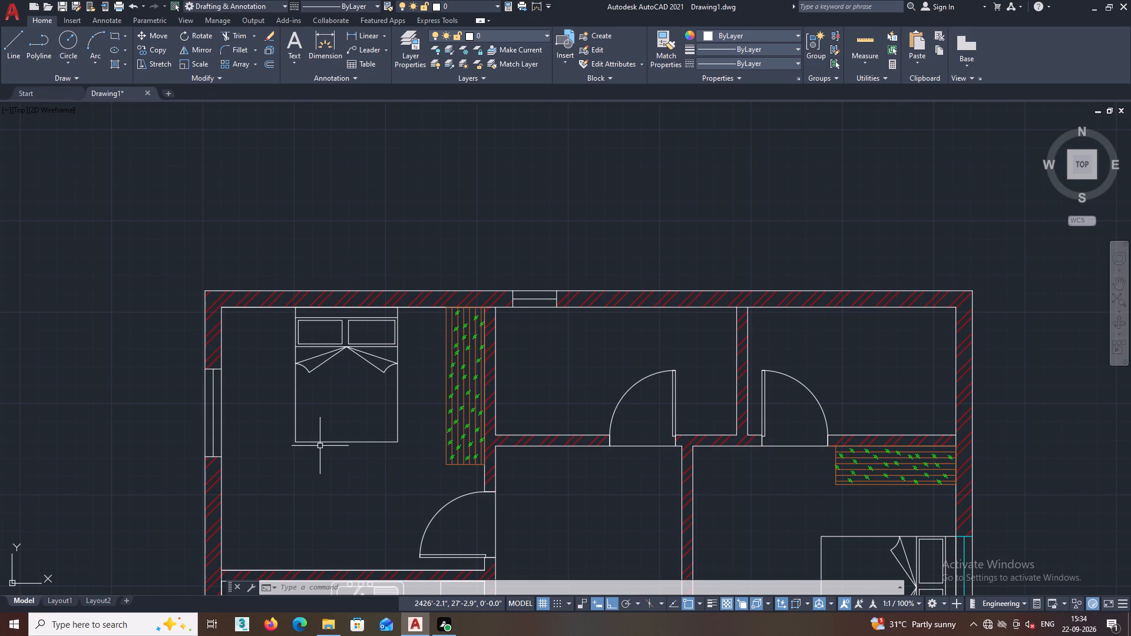
pyautogui.scroll(-1, 358, 425)
pyautogui.moveTo(360, 420); pyautogui.dragTo(334, 392, button='middle')
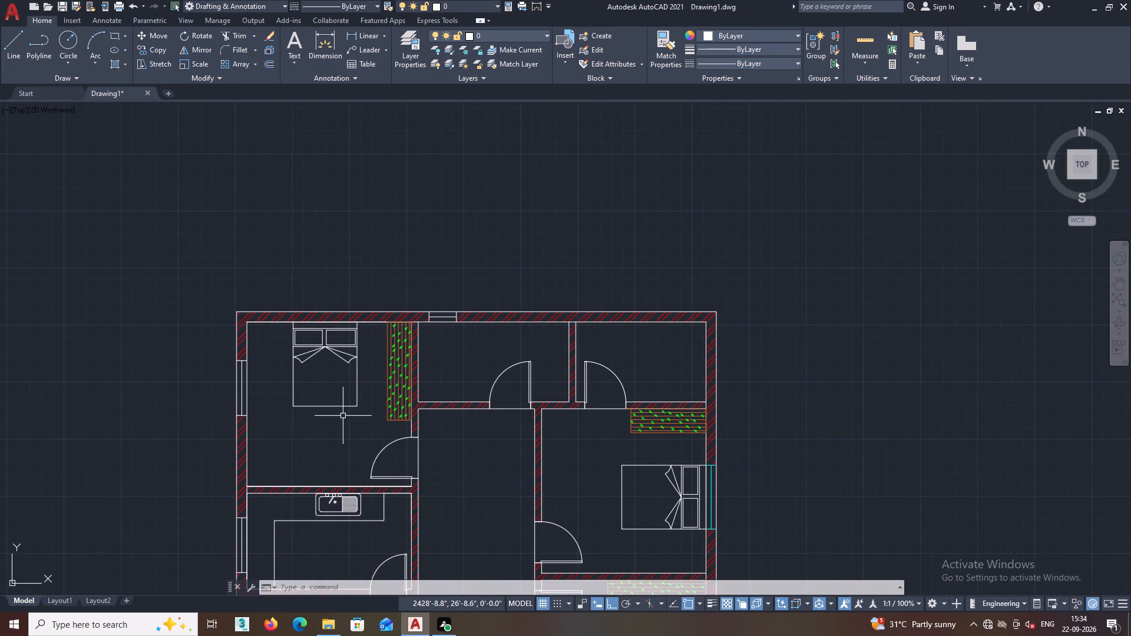
pyautogui.scroll(-1, 343, 416)
pyautogui.moveTo(343, 416); pyautogui.dragTo(312, 392, button='middle')
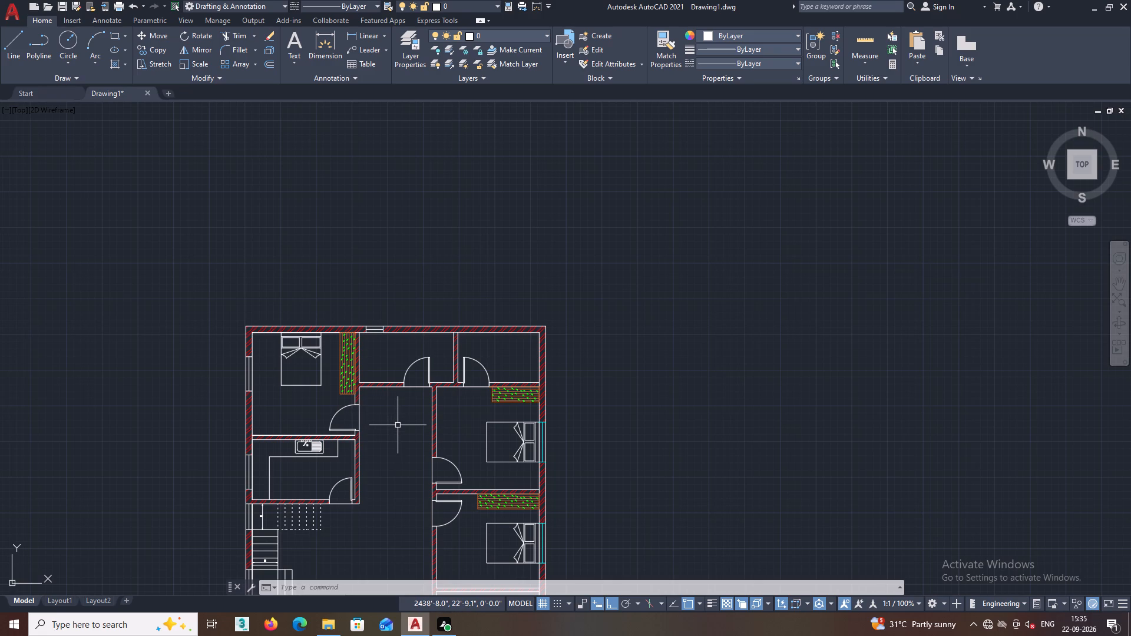
pyautogui.moveTo(385, 448); pyautogui.dragTo(512, 444, button='middle')
pyautogui.scroll(1, 422, 490)
pyautogui.scroll(-2, 422, 491)
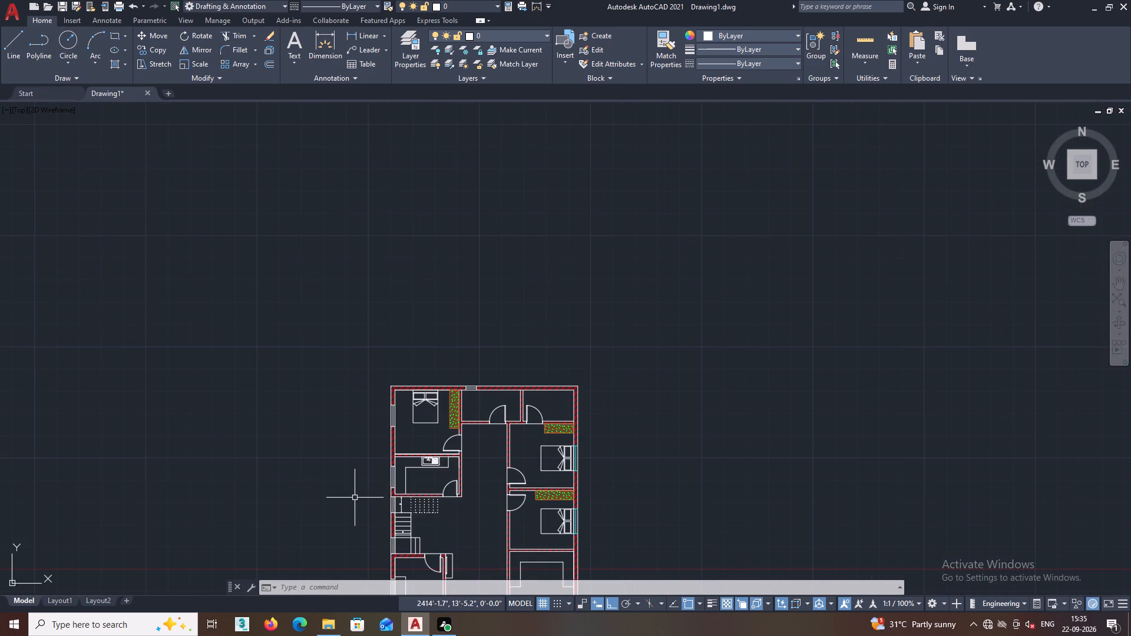
pyautogui.moveTo(451, 479); pyautogui.dragTo(438, 415, button='middle')
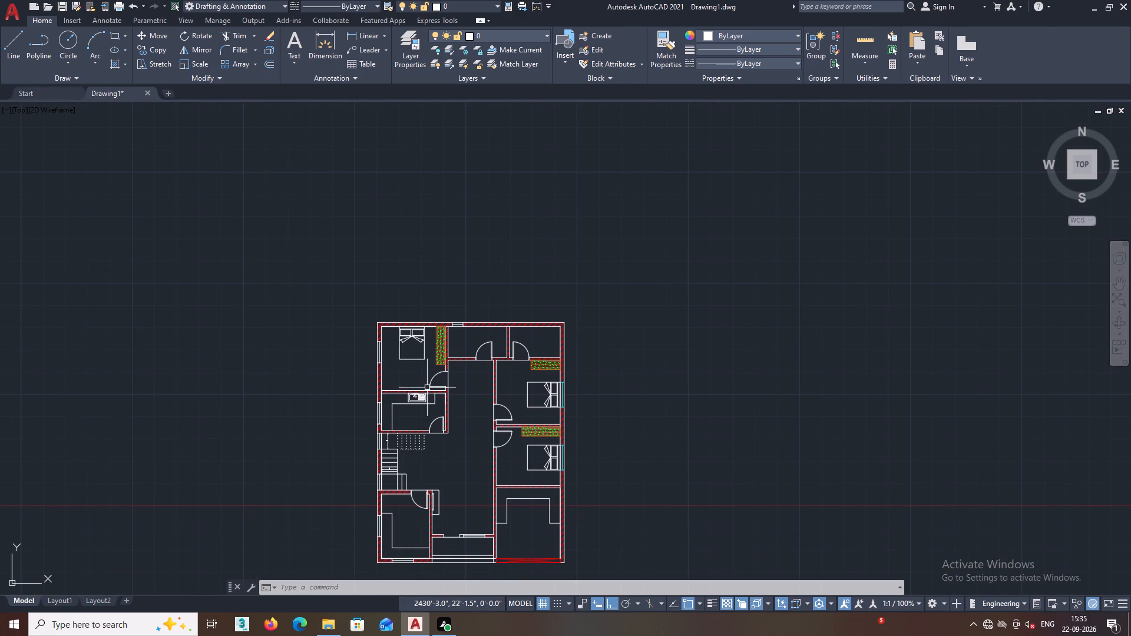
pyautogui.scroll(1, 439, 426)
pyautogui.moveTo(436, 417); pyautogui.dragTo(422, 441, button='middle')
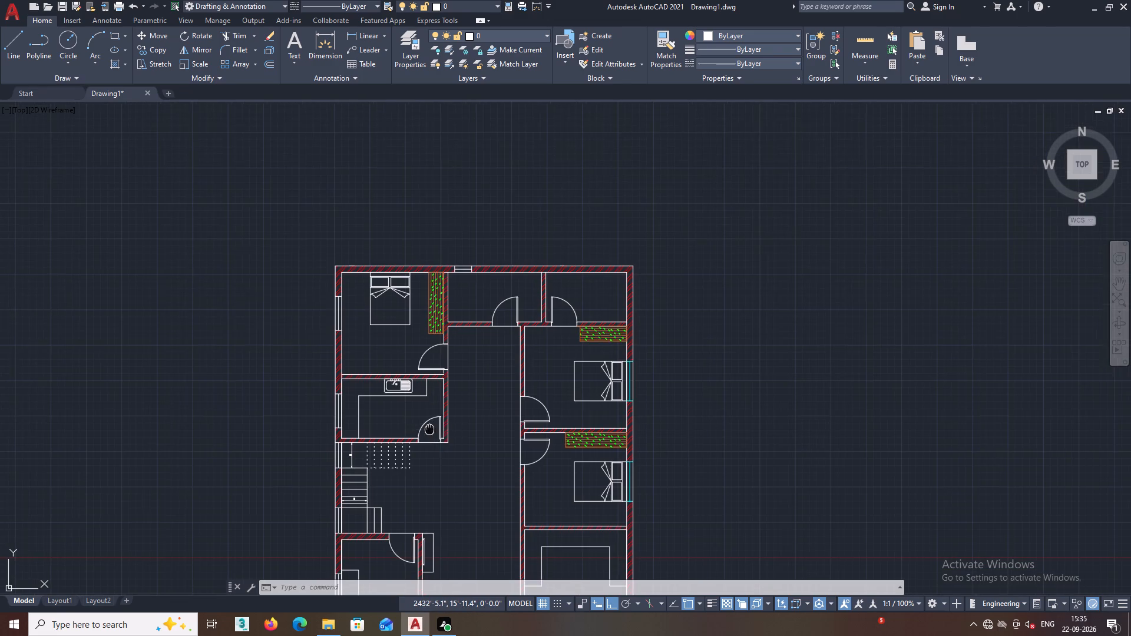
pyautogui.moveTo(422, 441); pyautogui.dragTo(397, 473, button='middle')
pyautogui.moveTo(376, 446); pyautogui.dragTo(344, 444, button='middle')
pyautogui.scroll(-2, 345, 444)
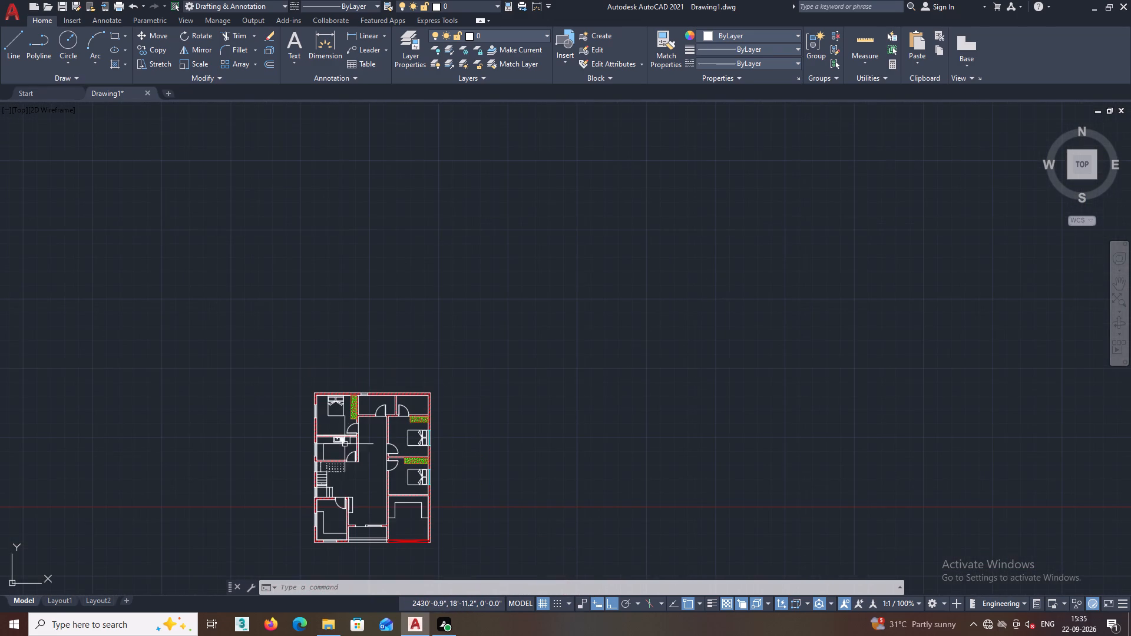
pyautogui.moveTo(381, 483); pyautogui.dragTo(389, 443, button='middle')
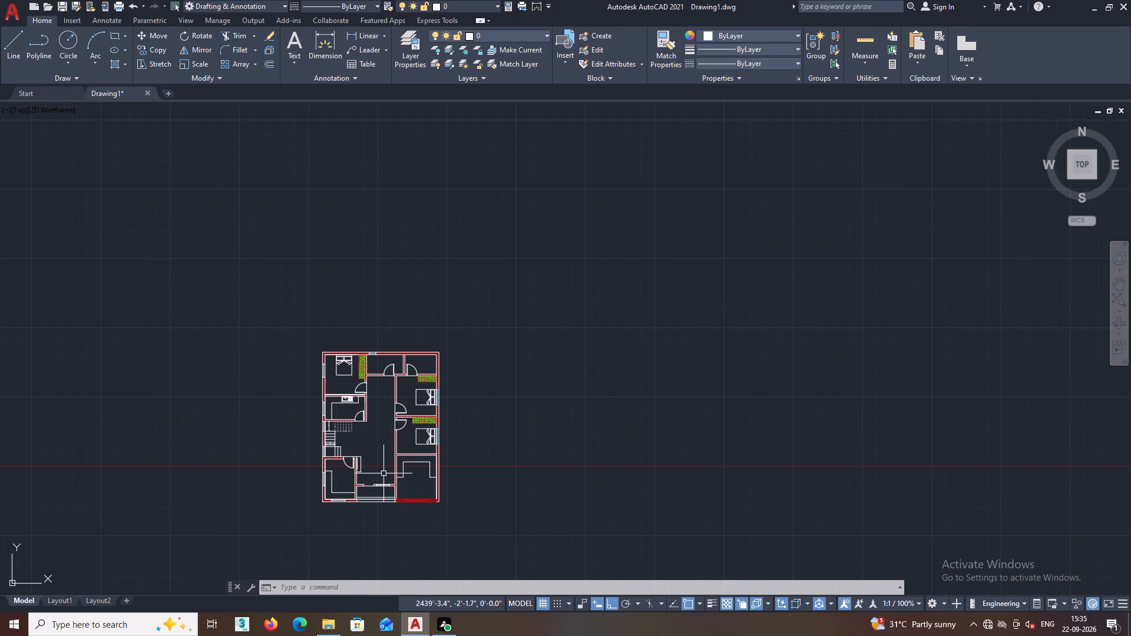
pyautogui.moveTo(388, 469); pyautogui.dragTo(387, 422, button='middle')
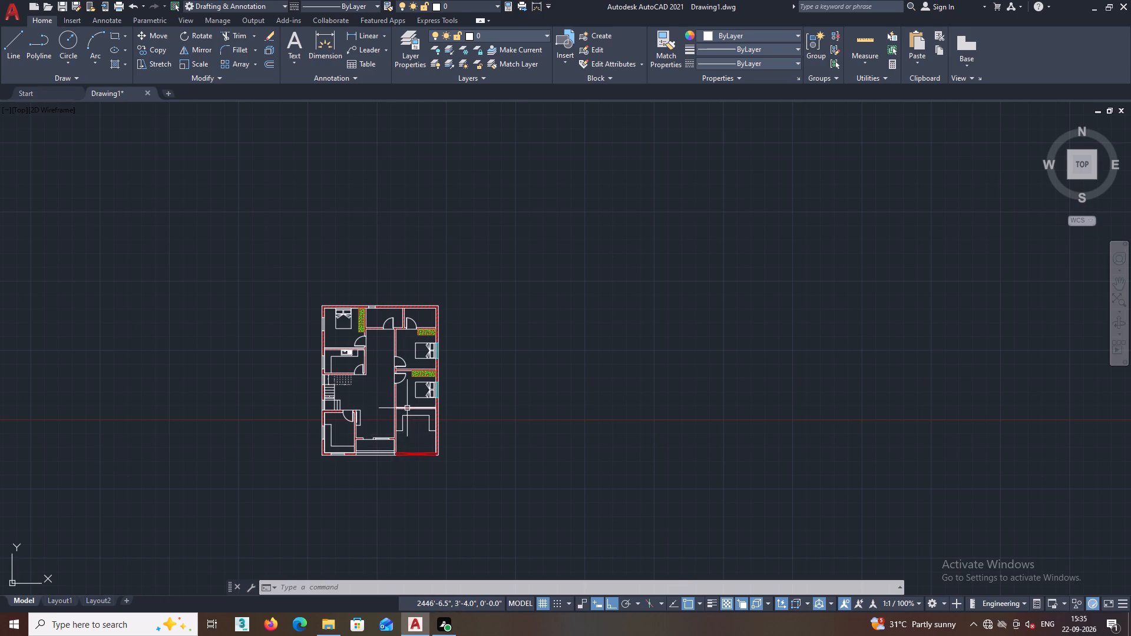
pyautogui.moveTo(407, 413); pyautogui.dragTo(400, 457, button='middle')
pyautogui.scroll(3, 415, 413)
pyautogui.moveTo(411, 442); pyautogui.dragTo(418, 439, button='middle')
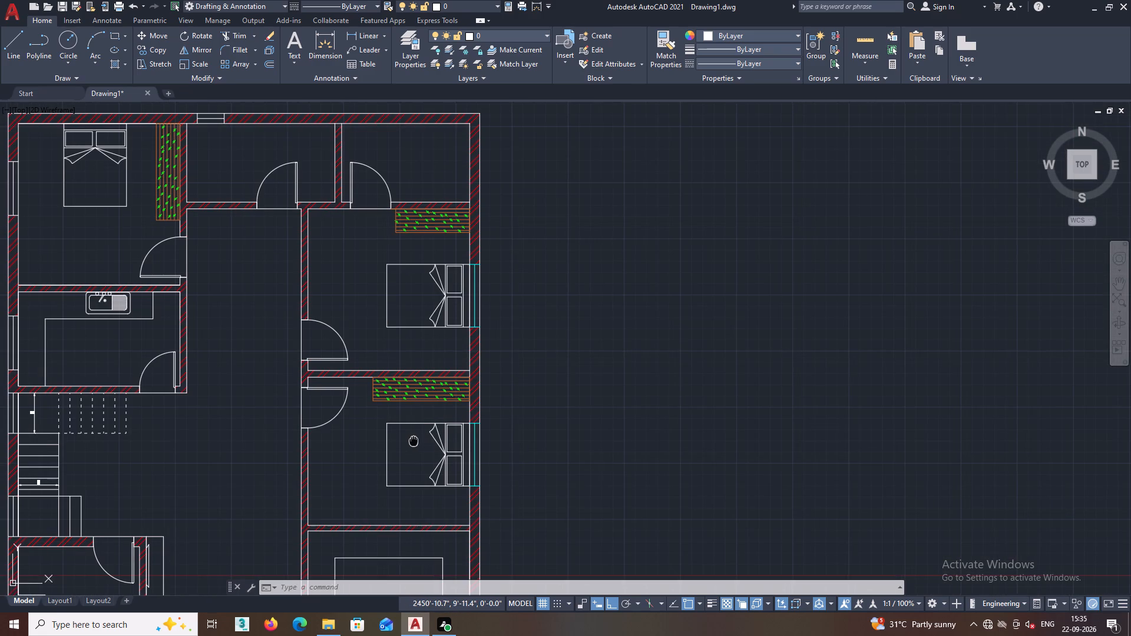
pyautogui.moveTo(418, 439); pyautogui.dragTo(428, 433, button='middle')
pyautogui.moveTo(429, 439); pyautogui.dragTo(501, 433, button='middle')
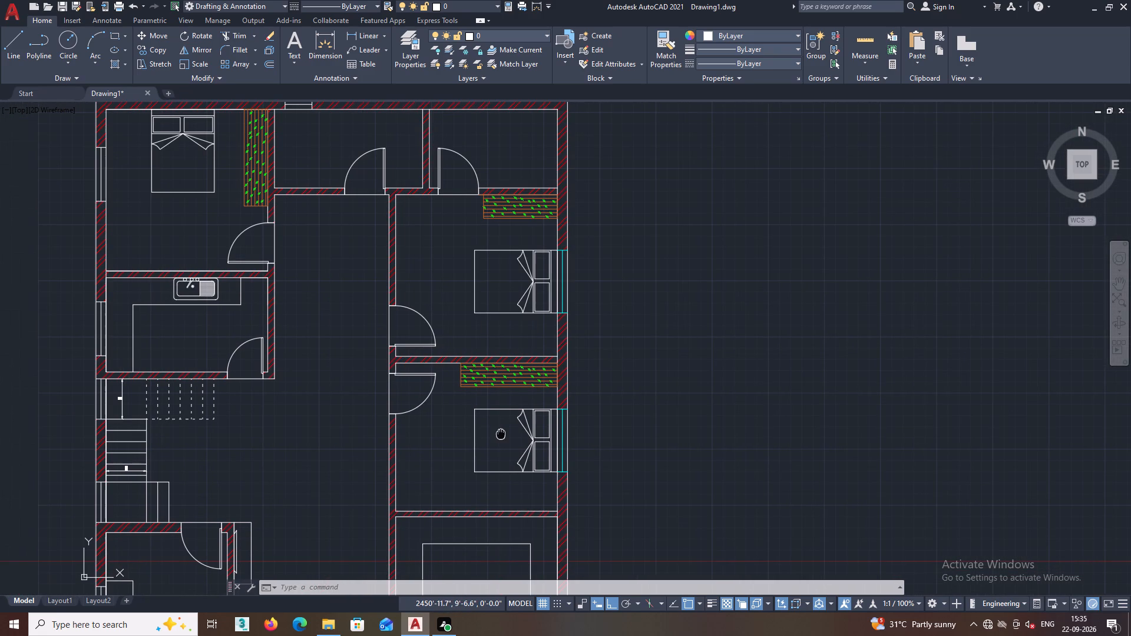
pyautogui.moveTo(501, 433); pyautogui.dragTo(529, 475, button='middle')
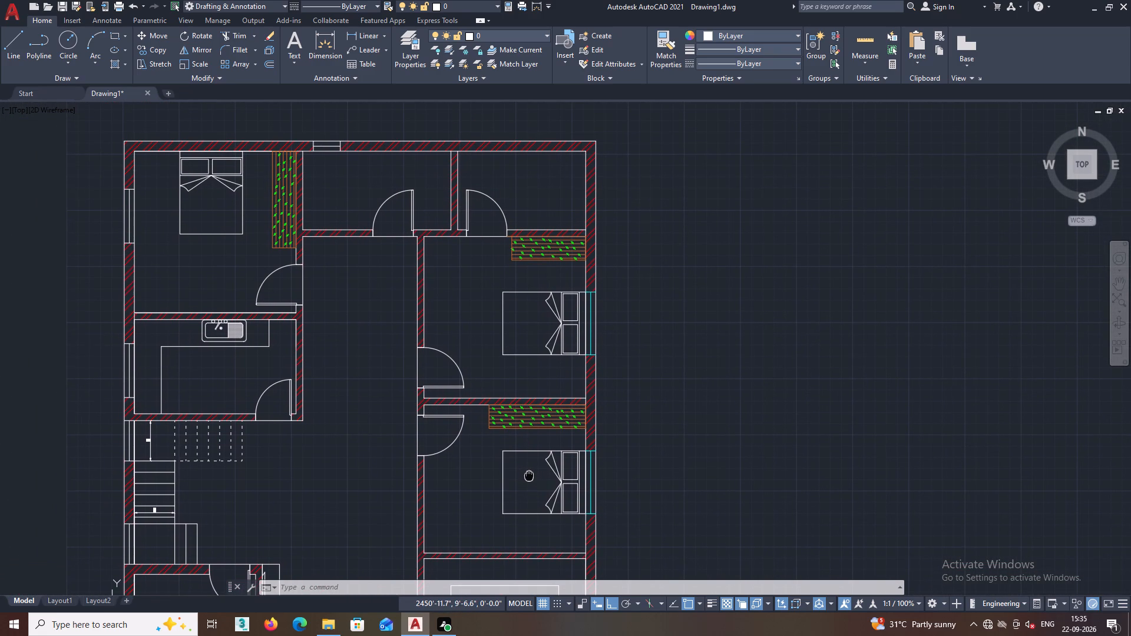
pyautogui.moveTo(529, 475); pyautogui.dragTo(526, 477, button='middle')
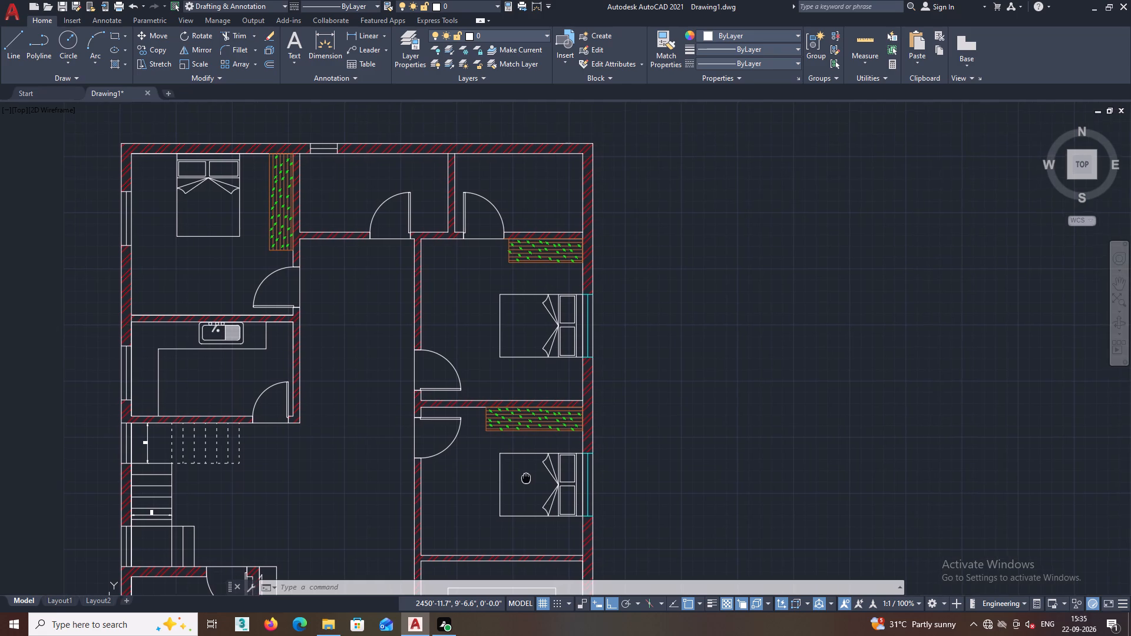
pyautogui.moveTo(526, 477); pyautogui.dragTo(524, 478, button='middle')
pyautogui.moveTo(372, 342); pyautogui.dragTo(386, 440, button='middle')
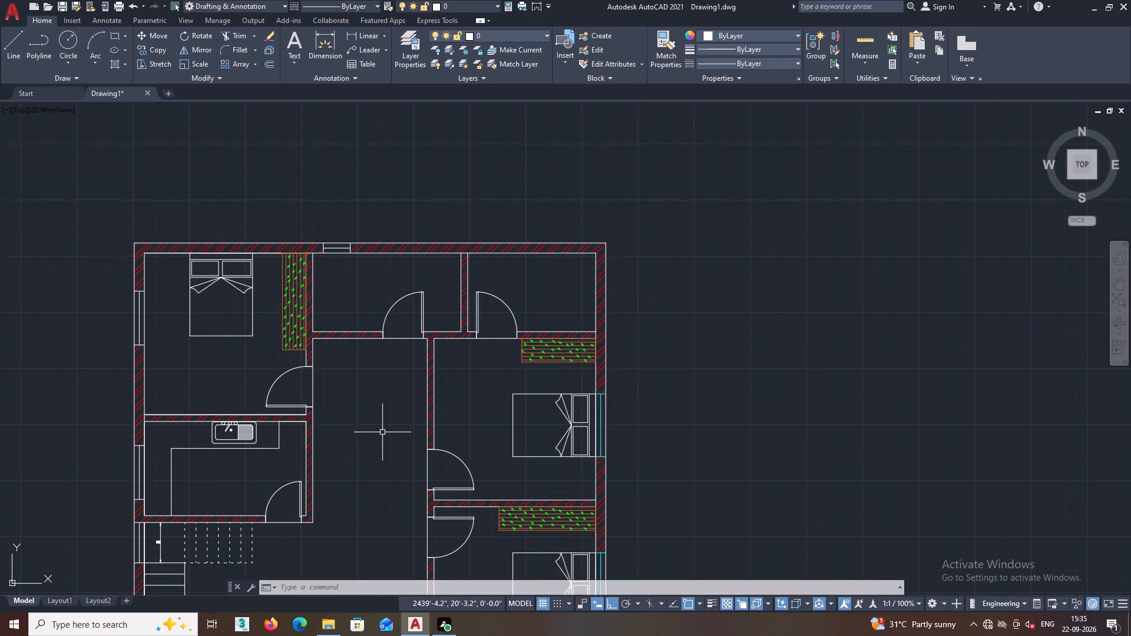
# Insert the Lamp - Table block from DesignCenter's Home - Space Planner drawing at scale 1 in the empty area east of the plan.
pyautogui.hotkey('ctrl', '2')
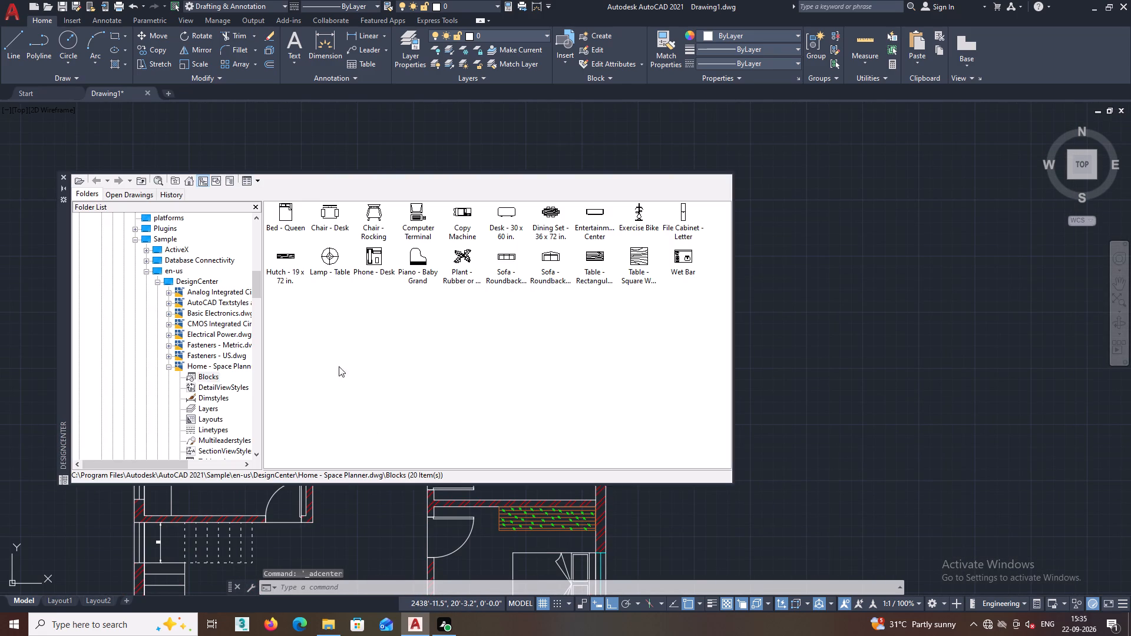
pyautogui.click(332, 255)
pyautogui.moveTo(332, 255); pyautogui.dragTo(690, 383)
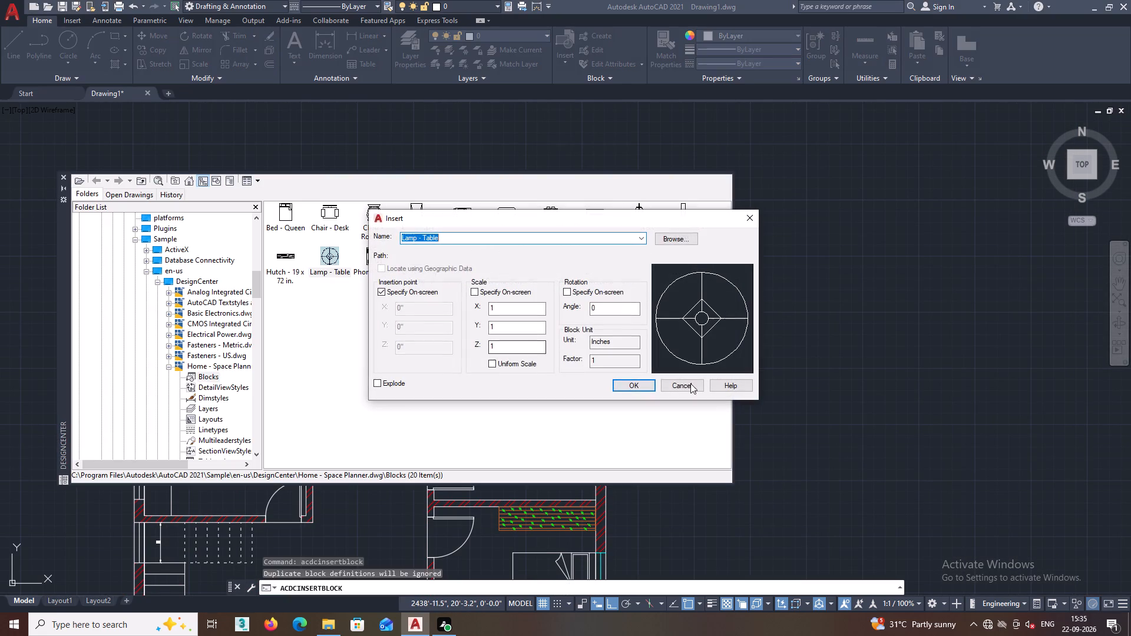
pyautogui.moveTo(690, 383); pyautogui.dragTo(688, 383)
pyautogui.click(621, 386)
pyautogui.click(781, 400)
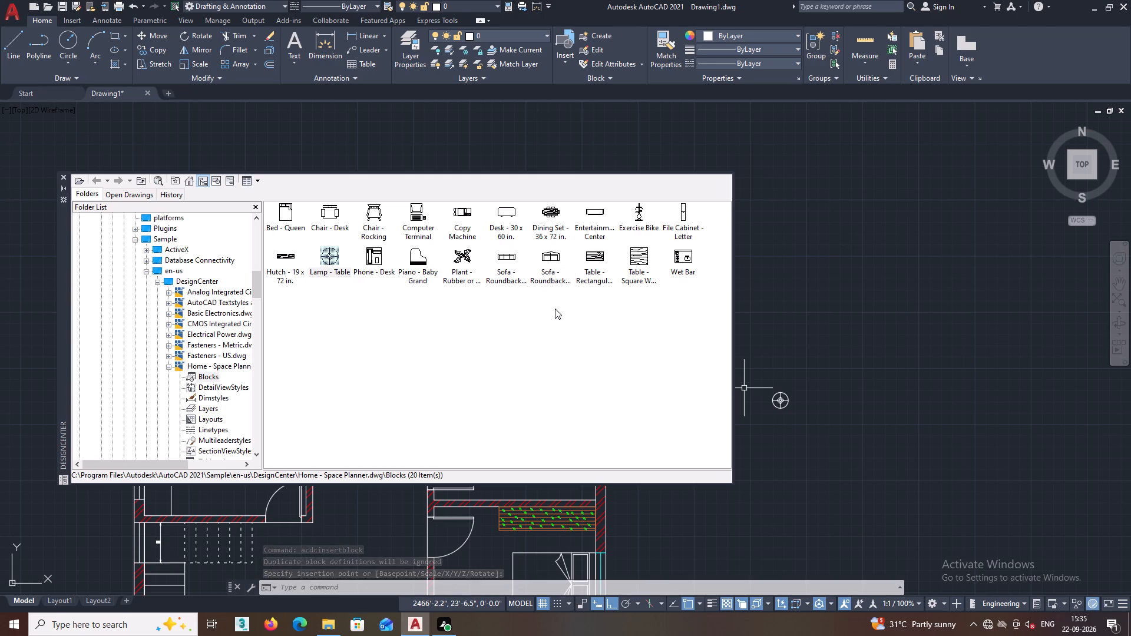
# Insert the Sofa - Roundback 7 ft. block at scale 1 and rotation 0, just north of the table lamp outside the plan.
pyautogui.click(509, 254)
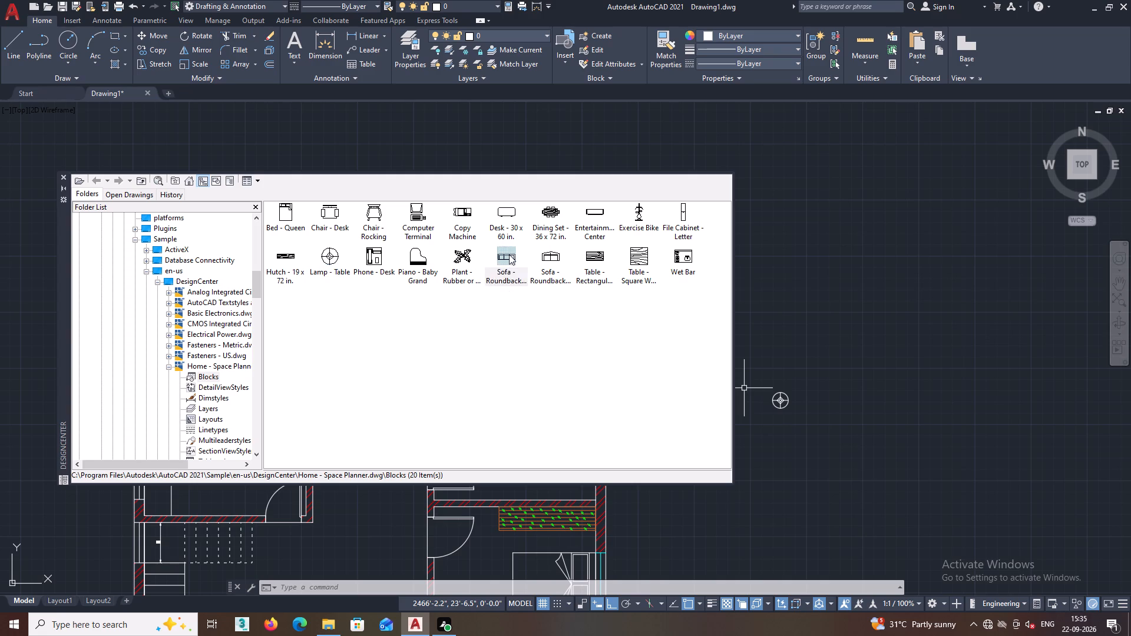
pyautogui.click(504, 263)
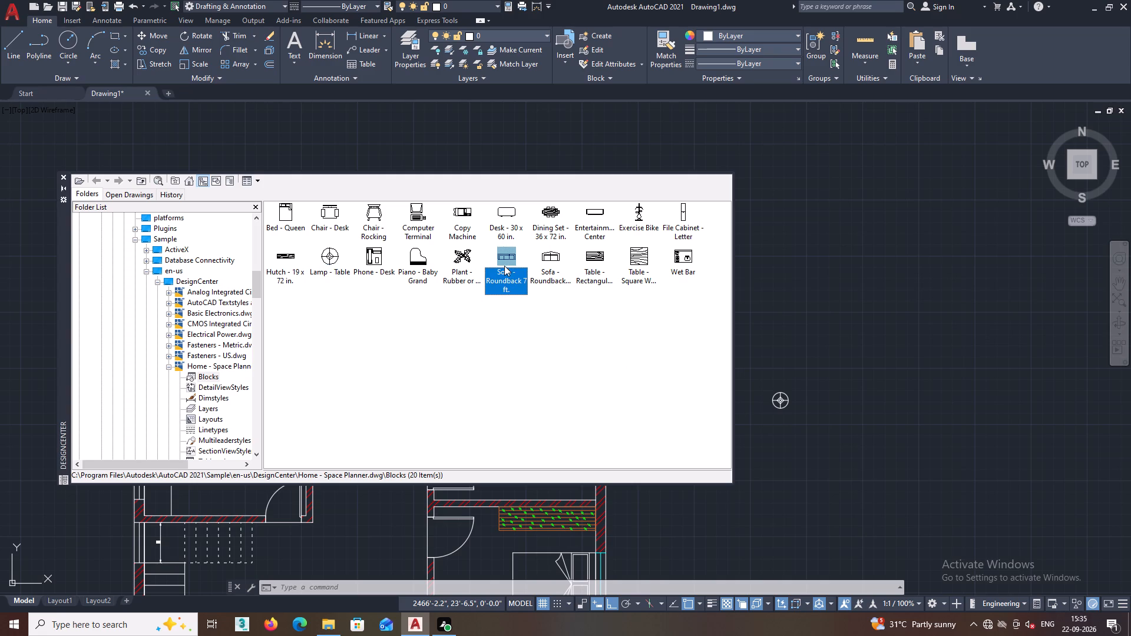
pyautogui.tripleClick(507, 258)
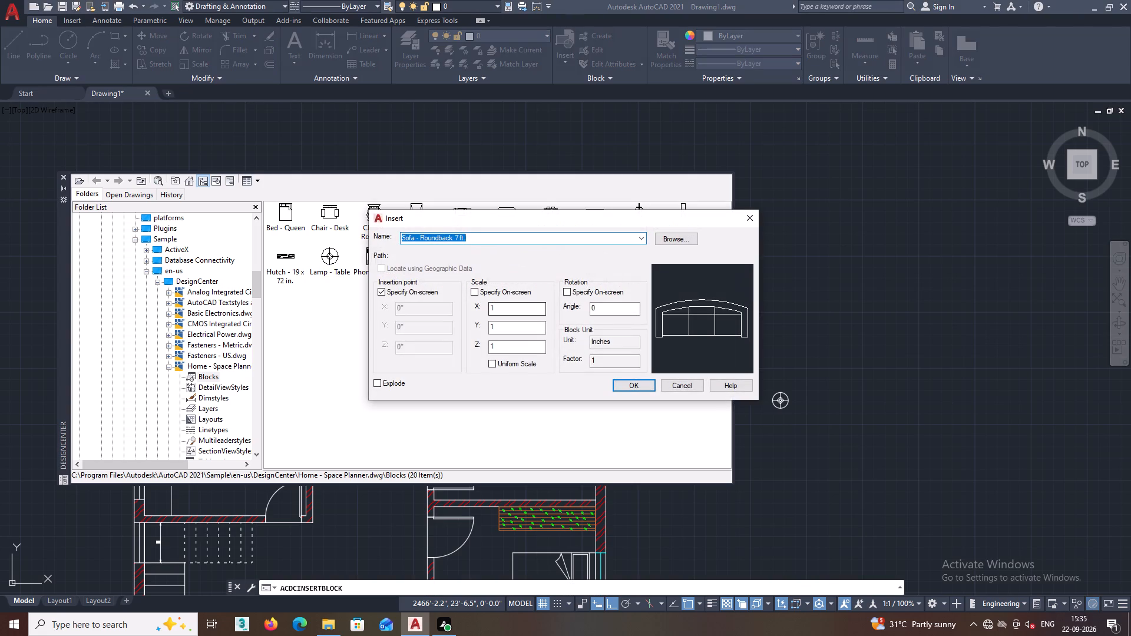
pyautogui.click(625, 386)
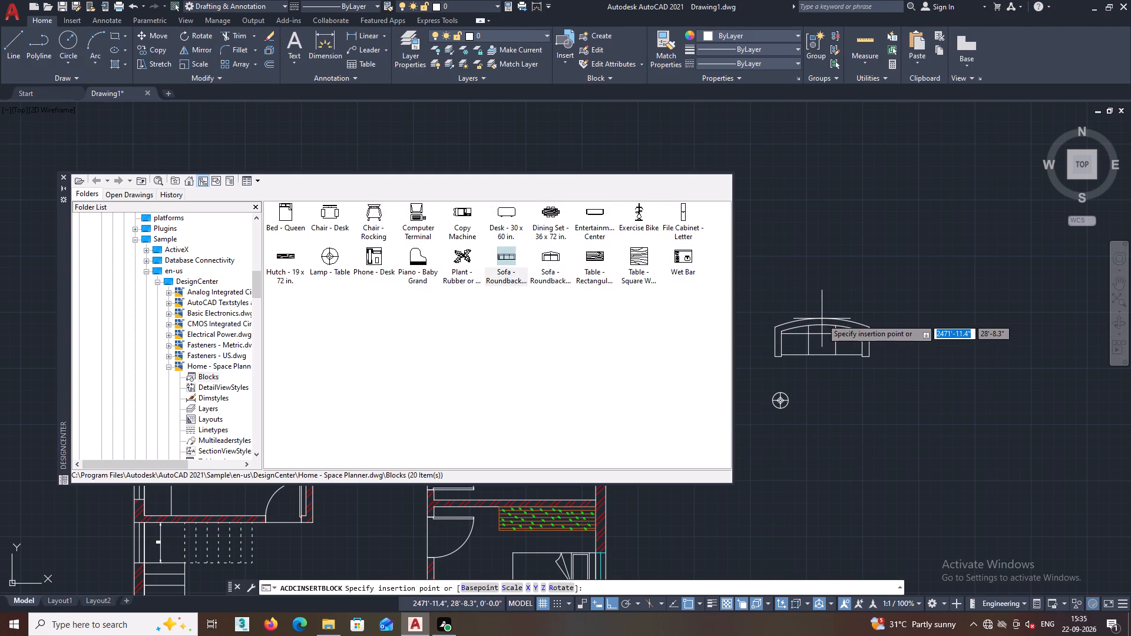
pyautogui.click(822, 319)
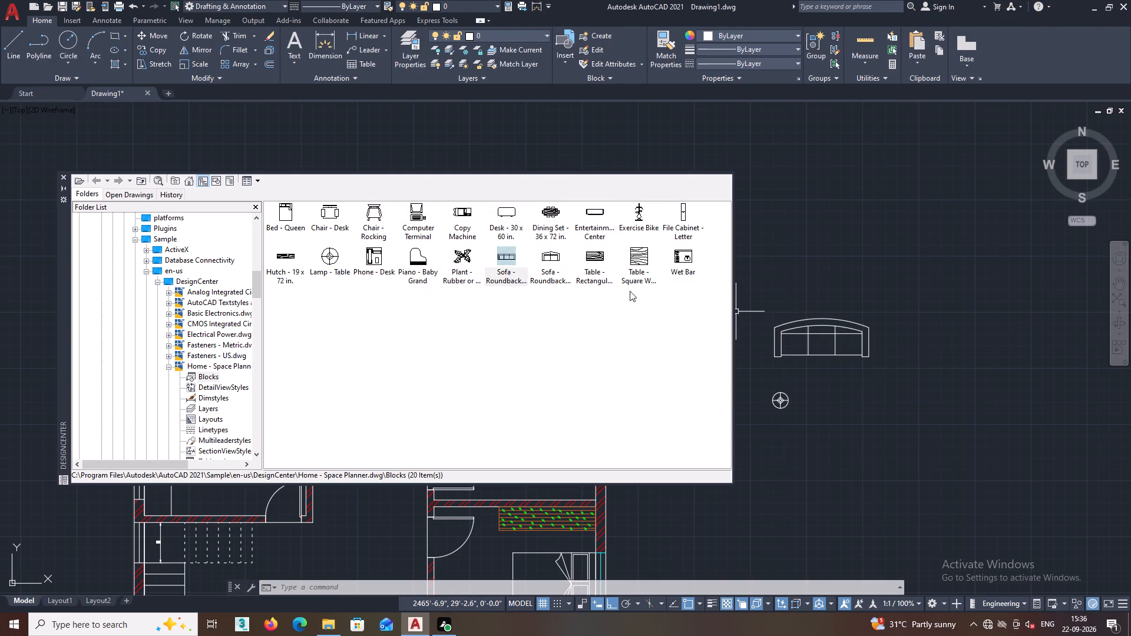
# Insert the Desk - 30 x 60 in. block at scale 1 and rotation 0, south of the sofa and beside the lamp.
pyautogui.doubleClick(510, 213)
pyautogui.moveTo(510, 213); pyautogui.dragTo(565, 260)
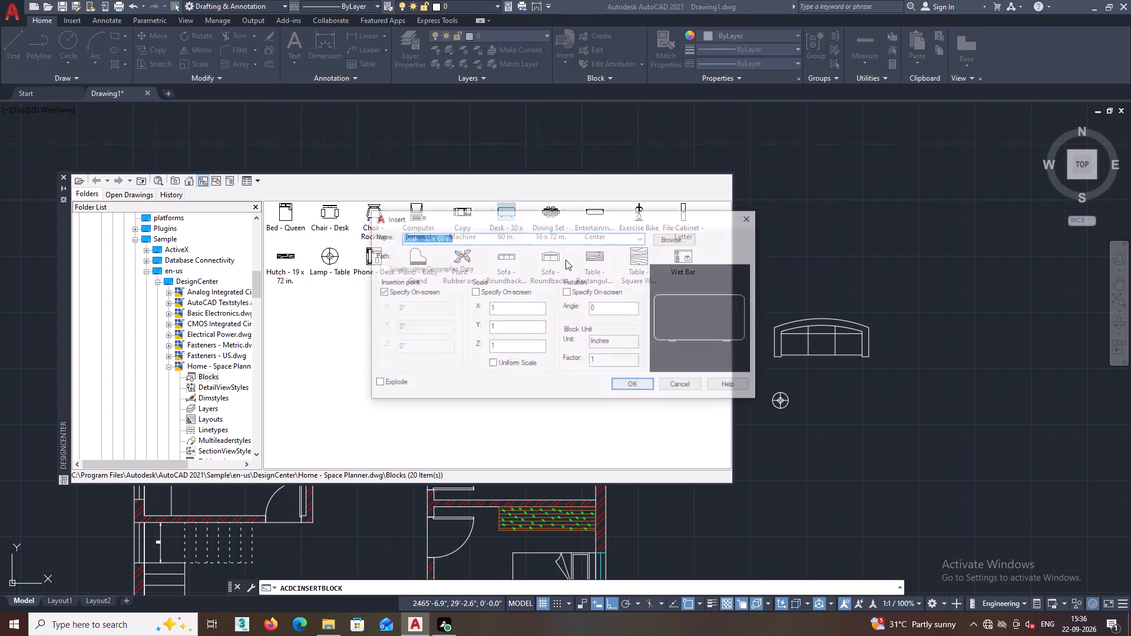
pyautogui.moveTo(565, 260); pyautogui.dragTo(693, 316)
pyautogui.click(632, 383)
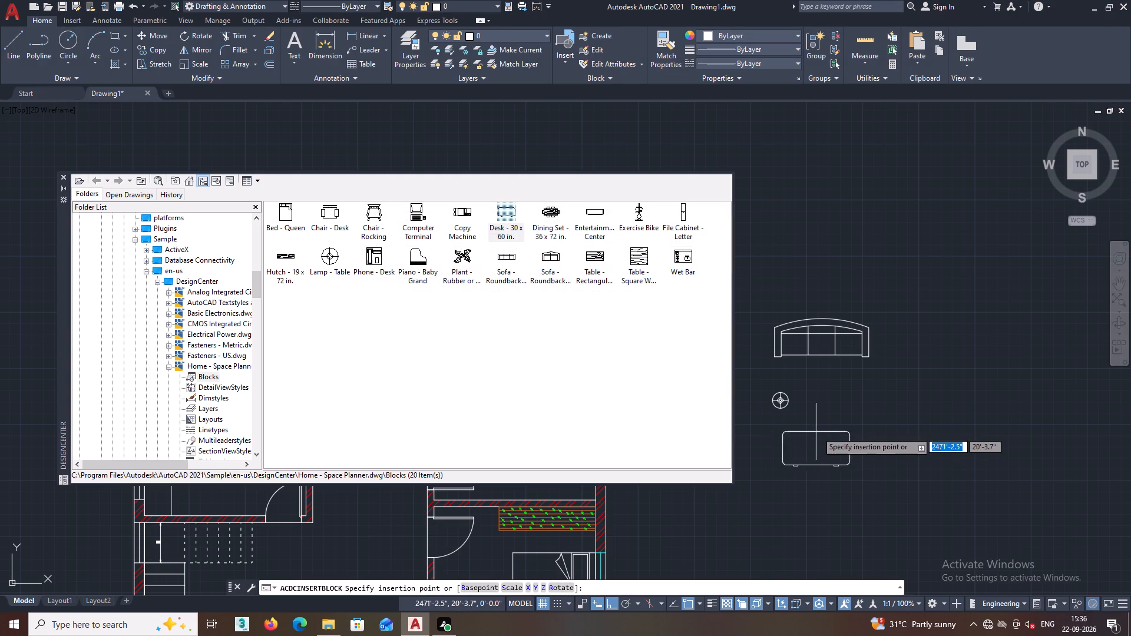
pyautogui.click(836, 378)
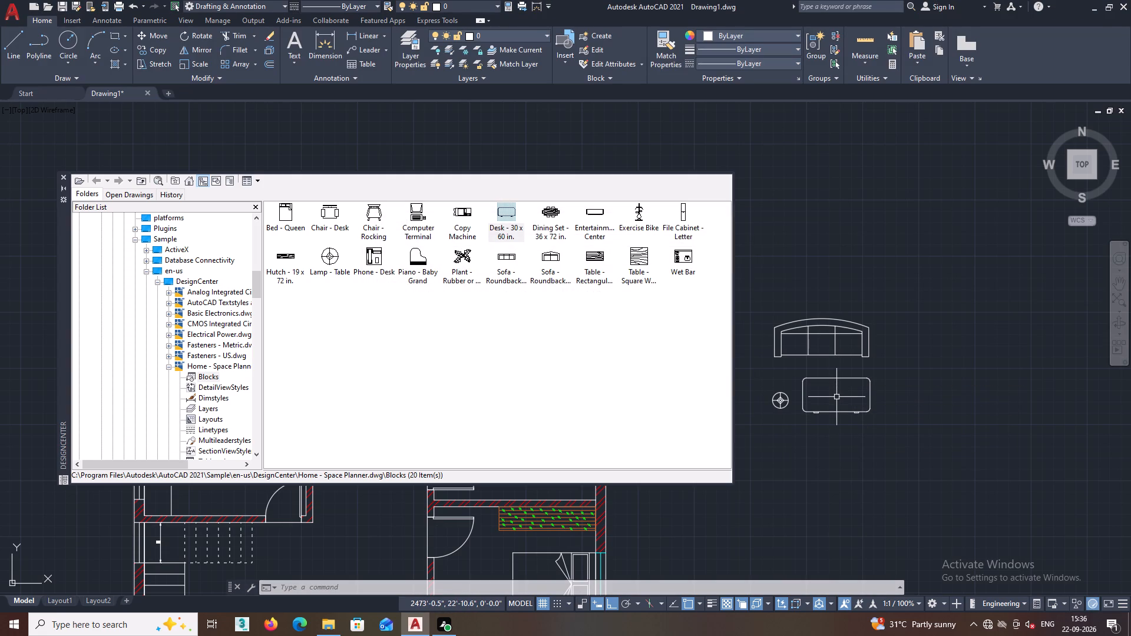
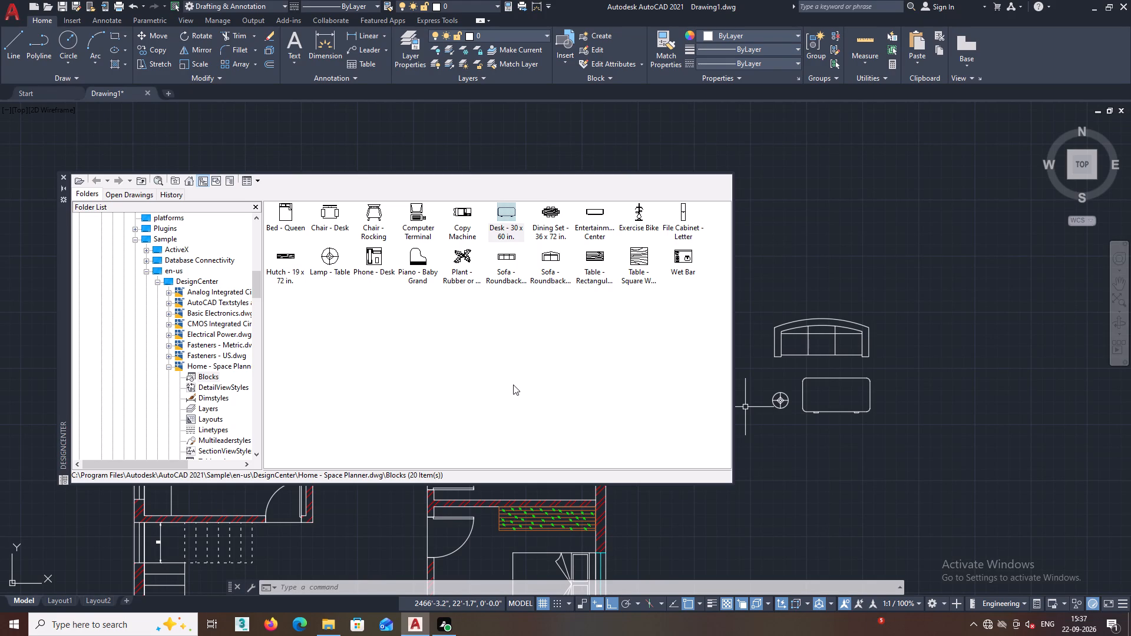
# Close DesignCenter and rotate the sofa outside the plan to 270° about its back midpoint, so its back faces east.
pyautogui.scroll(-2, 495, 340)
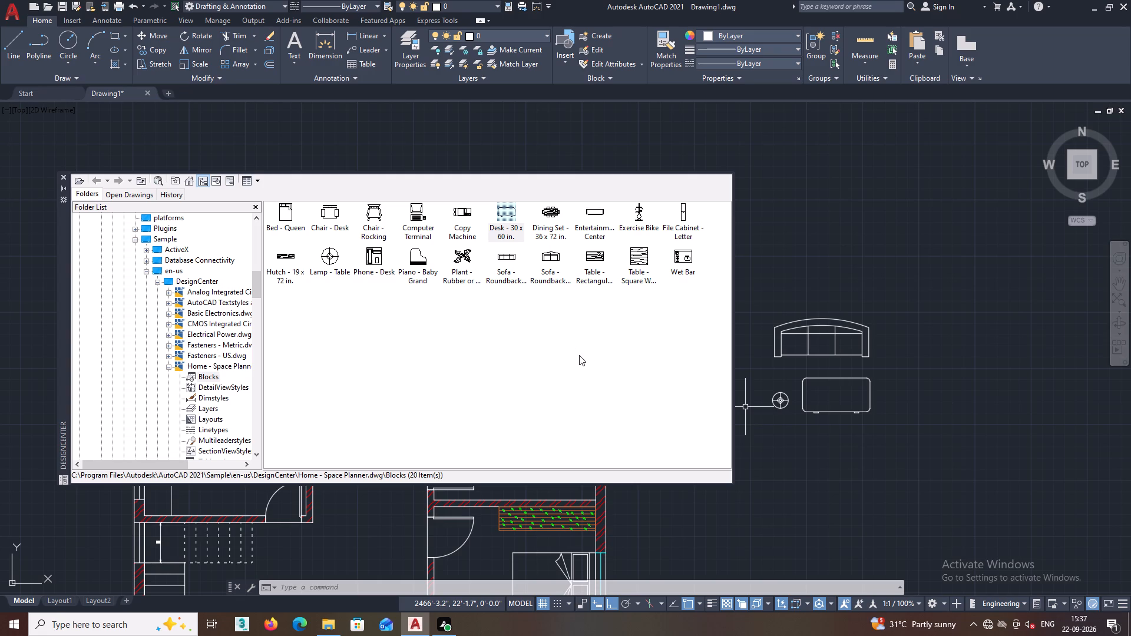
pyautogui.click(62, 177)
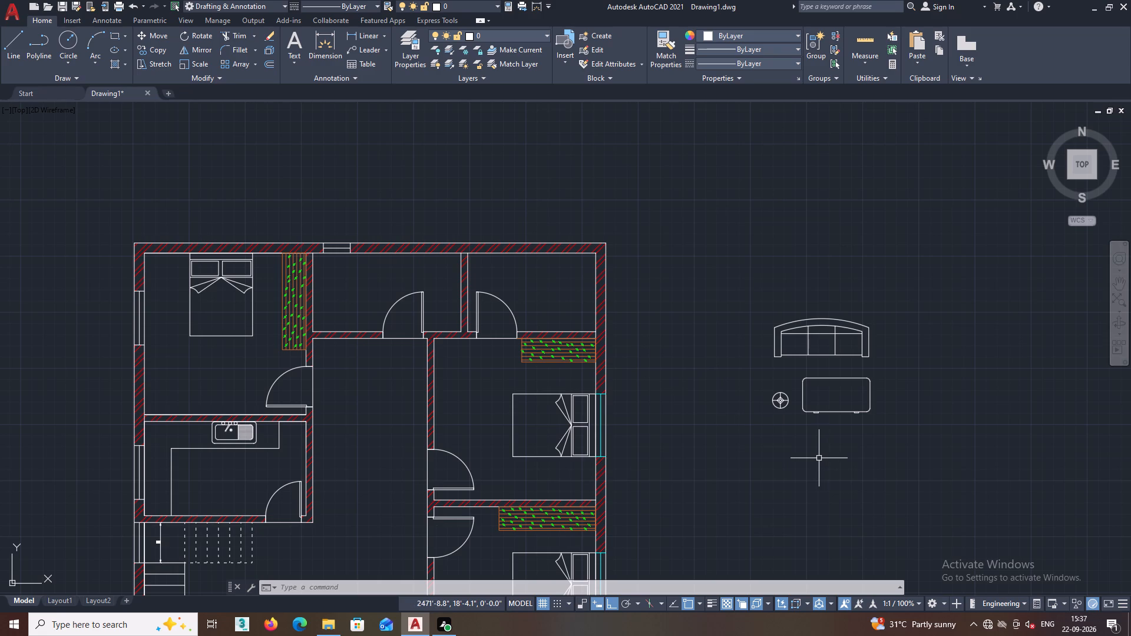
pyautogui.click(819, 324)
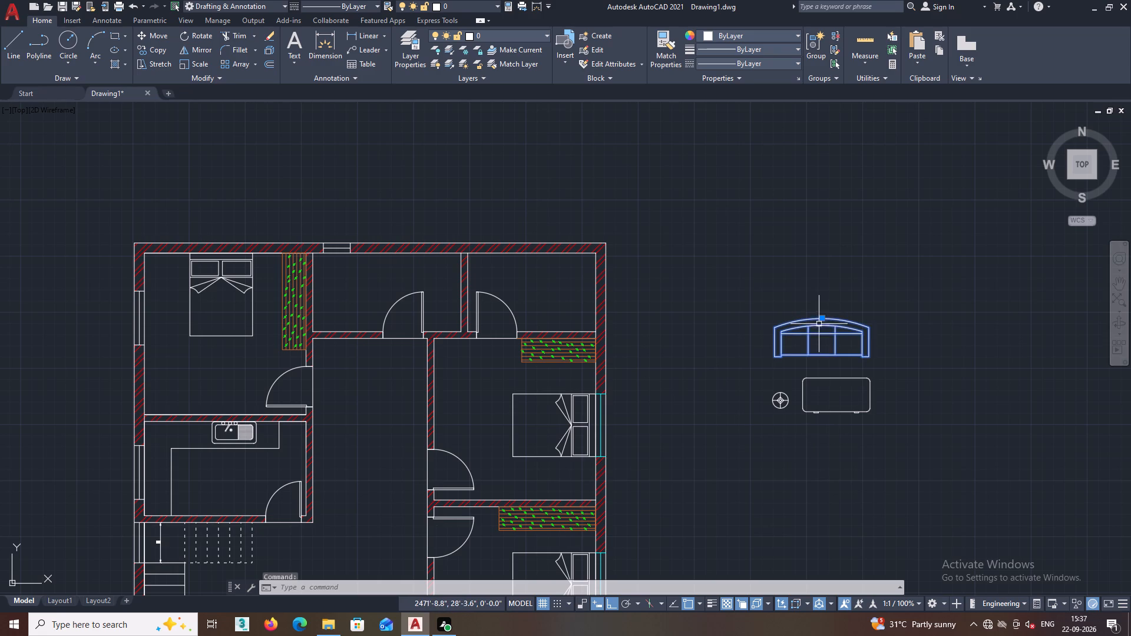
pyautogui.rightClick(811, 233)
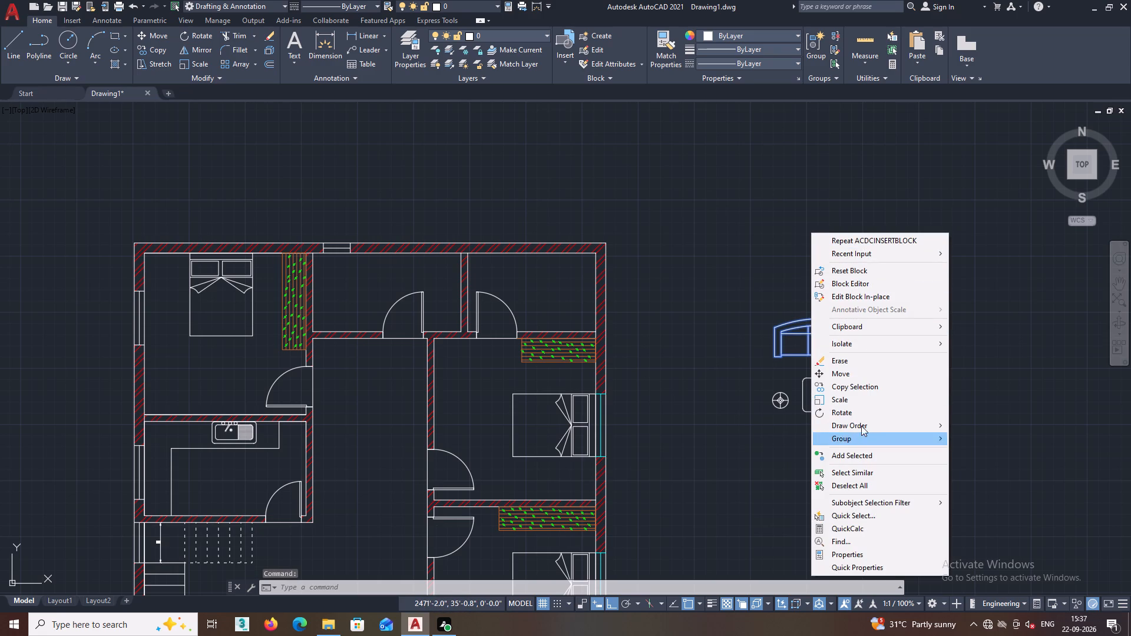
pyautogui.click(856, 409)
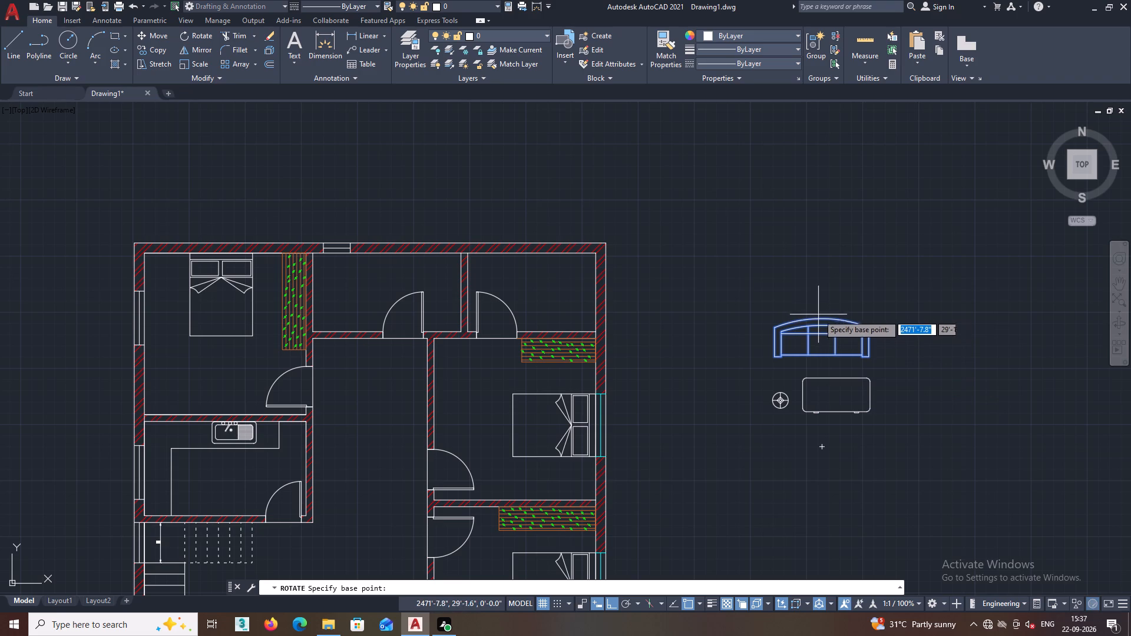
pyautogui.click(823, 319)
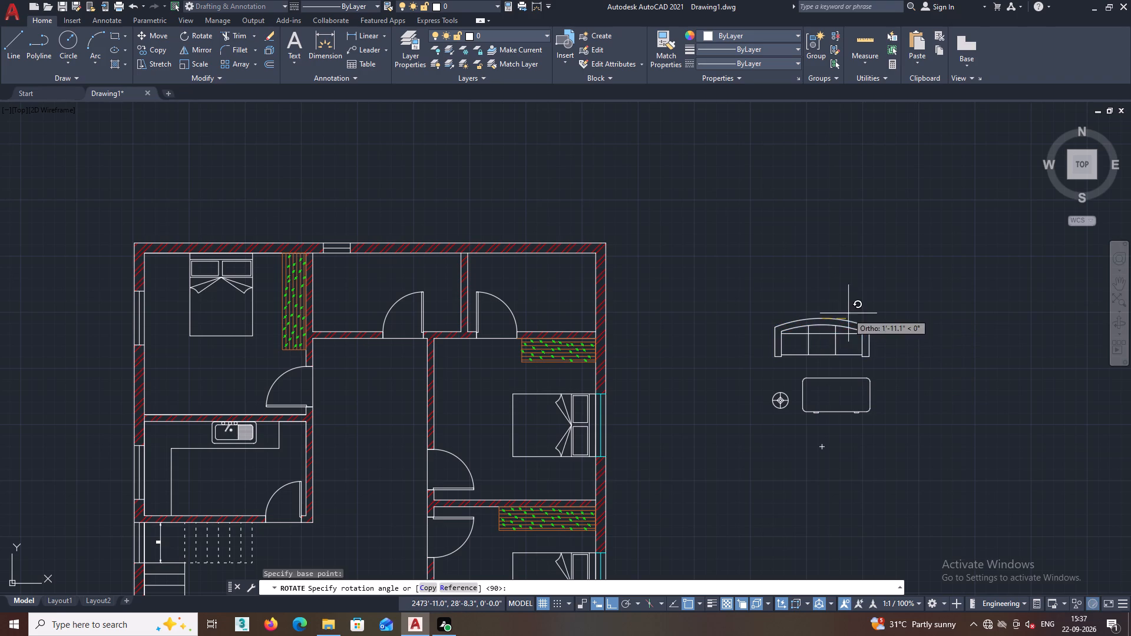
pyautogui.click(858, 403)
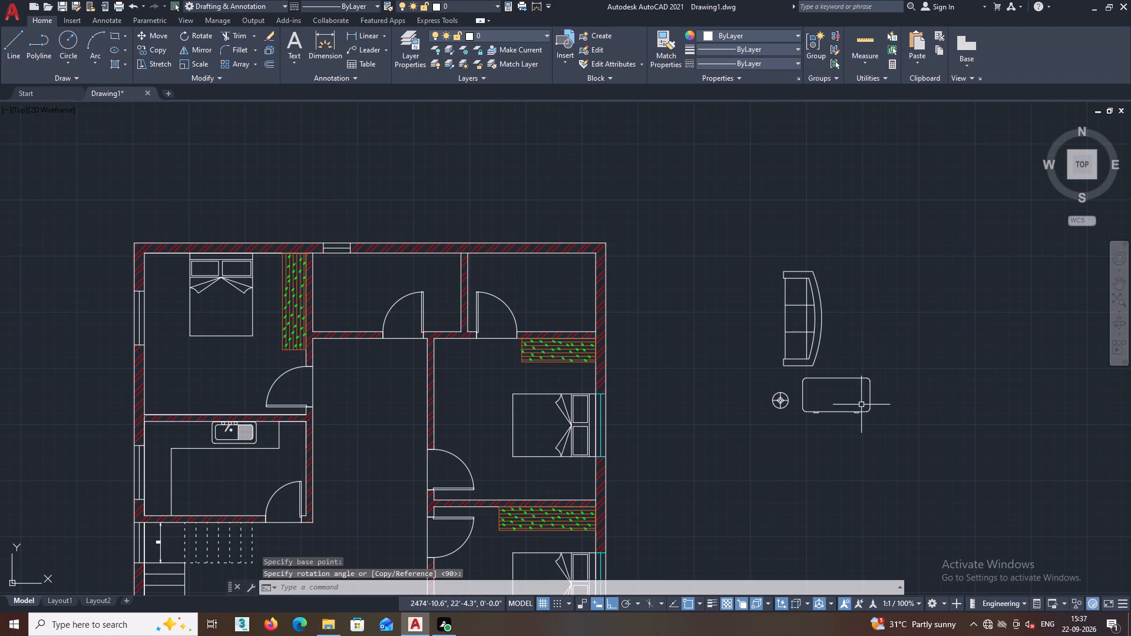
# With ortho off, copy the table lamp to both sides of the bed in the northern of the two east bedrooms.
pyautogui.moveTo(814, 408); pyautogui.dragTo(817, 403, button='middle')
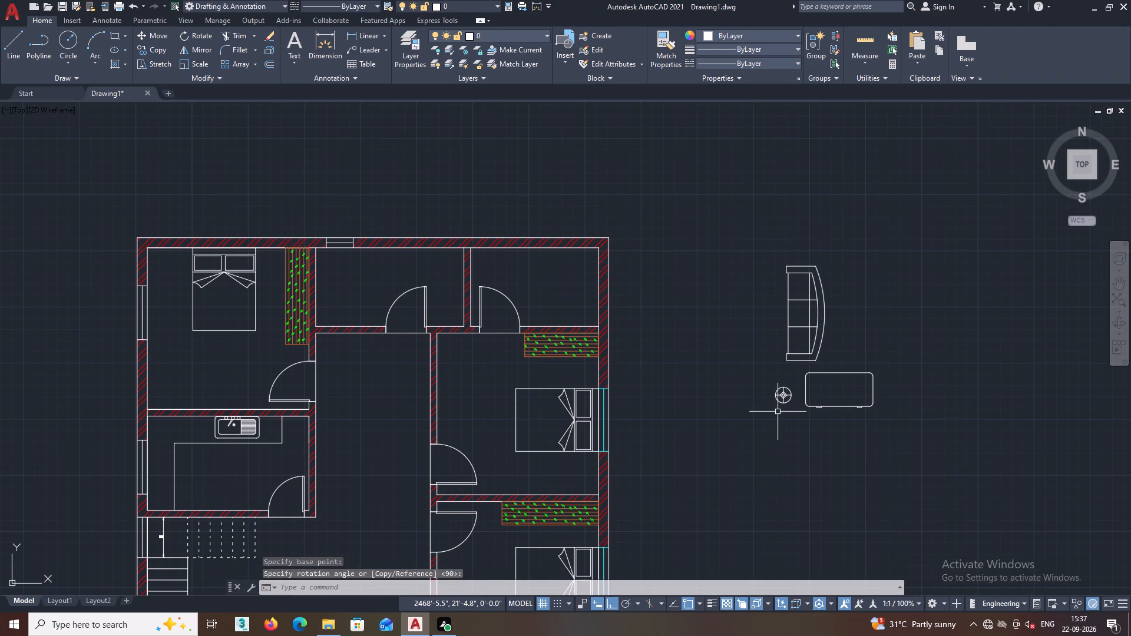
pyautogui.click(778, 399)
pyautogui.rightClick(735, 316)
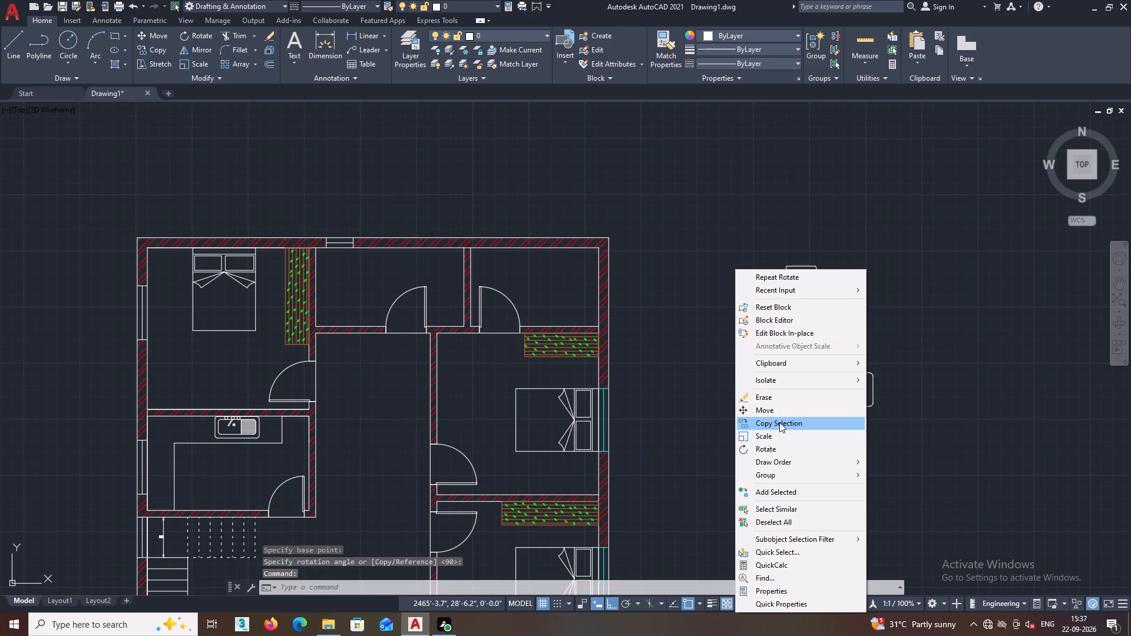
pyautogui.click(779, 422)
pyautogui.click(784, 395)
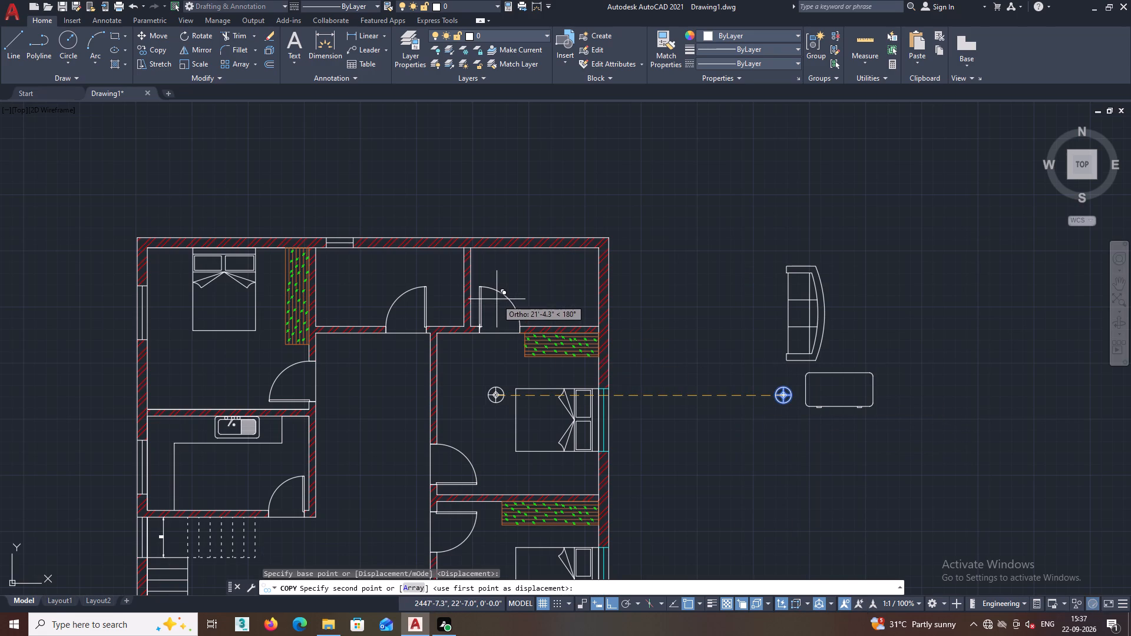
pyautogui.press('F8')
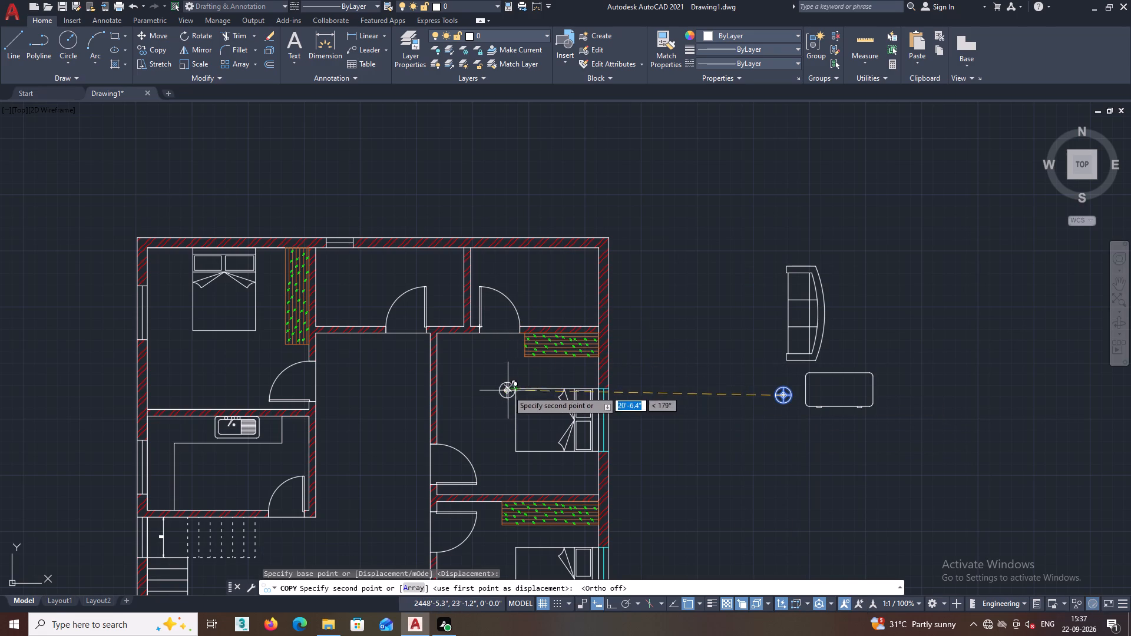
pyautogui.moveTo(515, 397); pyautogui.dragTo(537, 442, button='middle')
pyautogui.moveTo(593, 446); pyautogui.dragTo(588, 431, button='middle')
pyautogui.scroll(2, 618, 418)
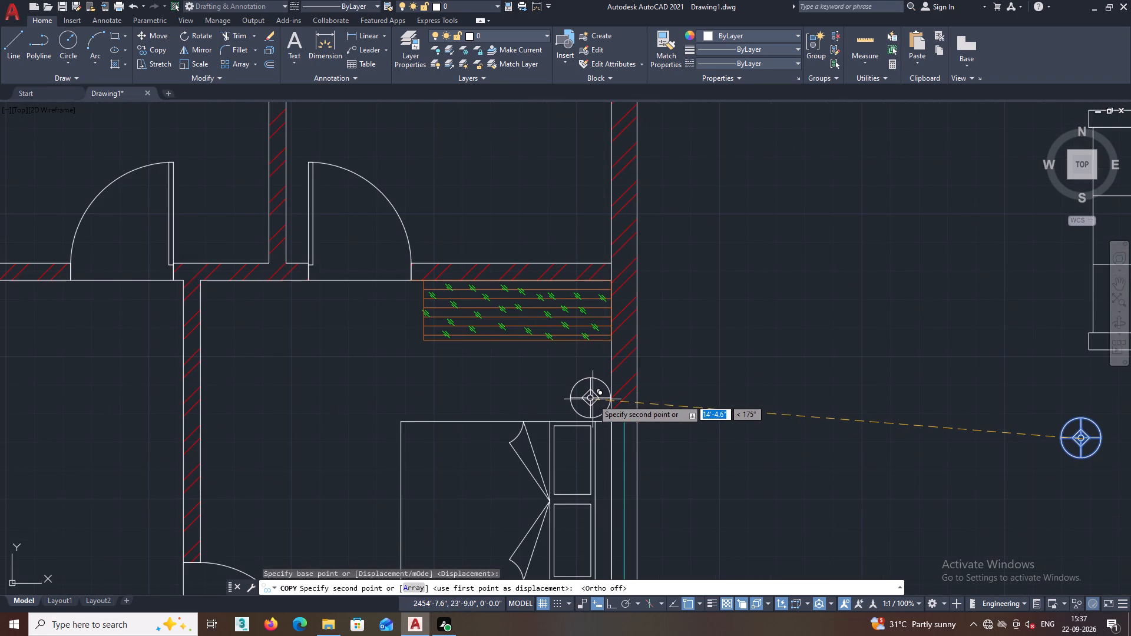
pyautogui.click(588, 399)
pyautogui.moveTo(588, 405); pyautogui.dragTo(586, 297, button='middle')
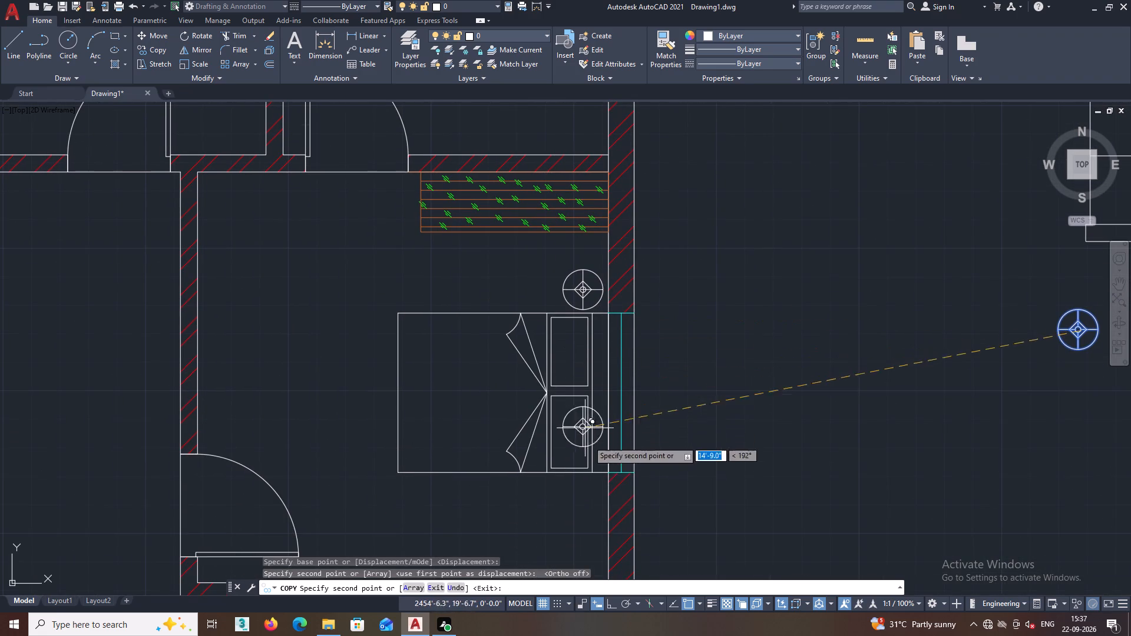
pyautogui.click(587, 501)
# Place two more lamp copies, one on each side of the bed in the southern of the two east bedrooms.
pyautogui.moveTo(588, 495); pyautogui.dragTo(591, 483, button='middle')
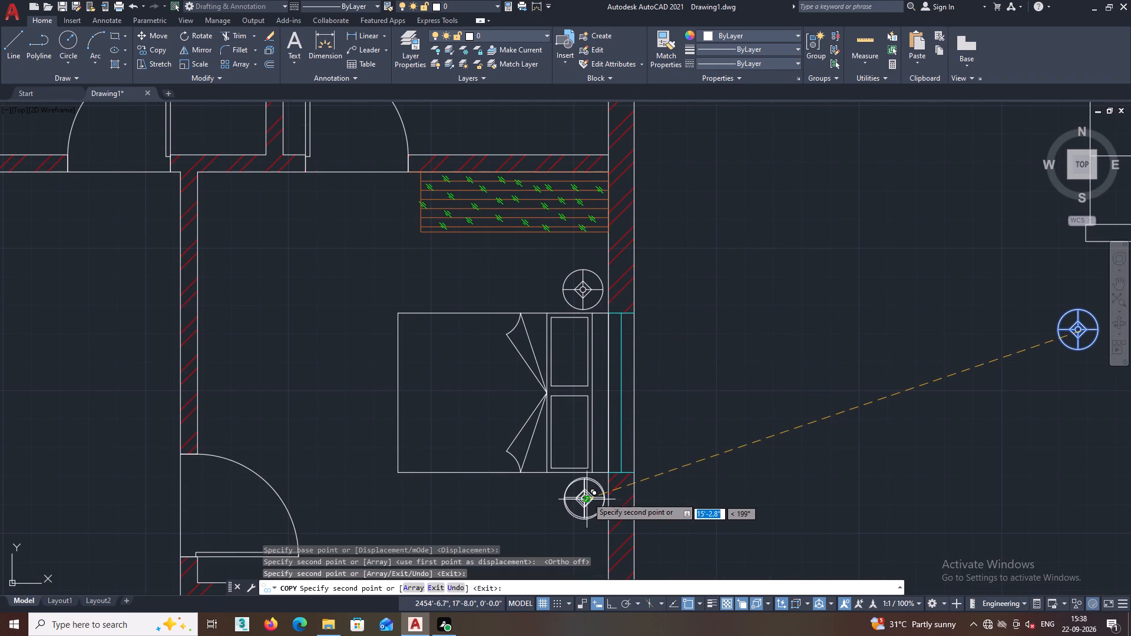
pyautogui.moveTo(591, 483); pyautogui.dragTo(604, 397, button='middle')
pyautogui.moveTo(567, 424); pyautogui.dragTo(575, 324, button='middle')
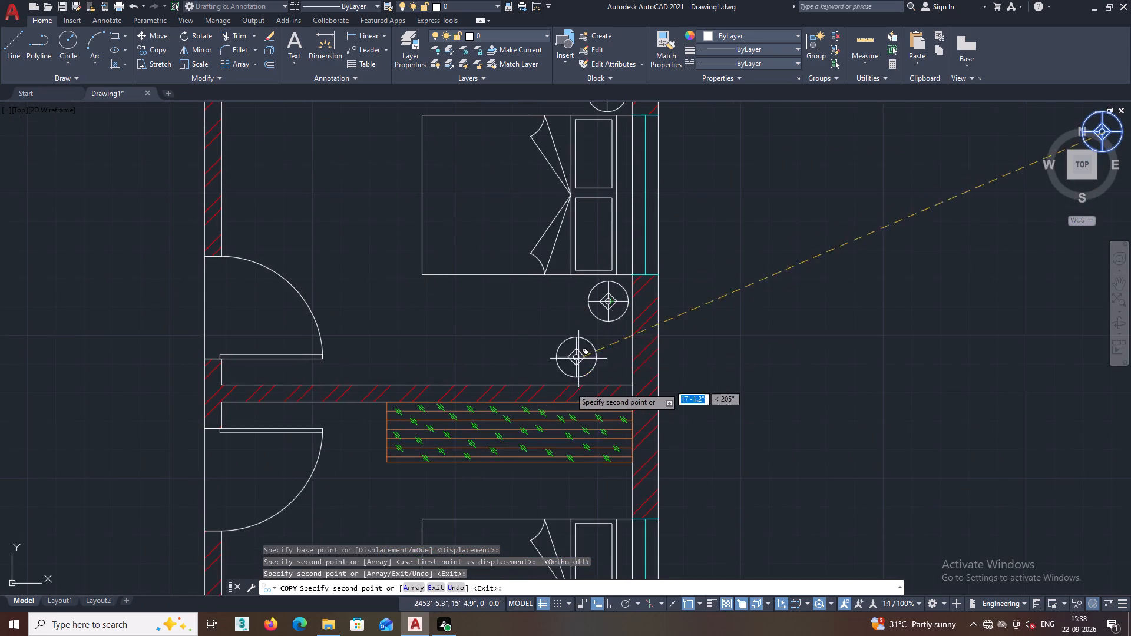
pyautogui.moveTo(565, 393); pyautogui.dragTo(574, 329, button='middle')
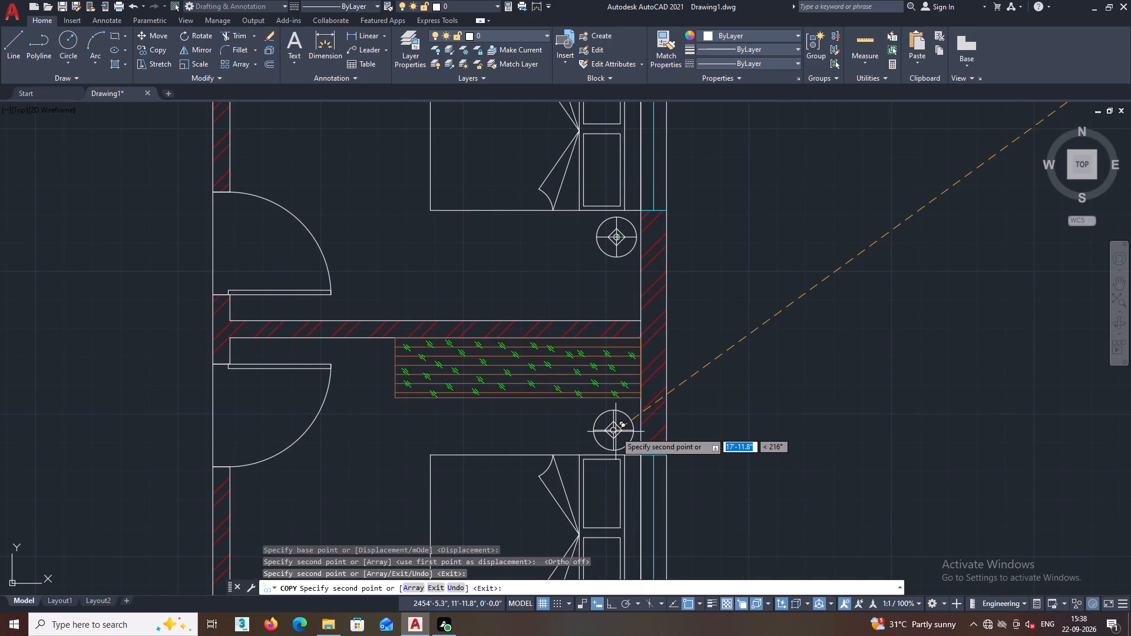
pyautogui.click(616, 432)
pyautogui.moveTo(617, 426); pyautogui.dragTo(630, 327, button='middle')
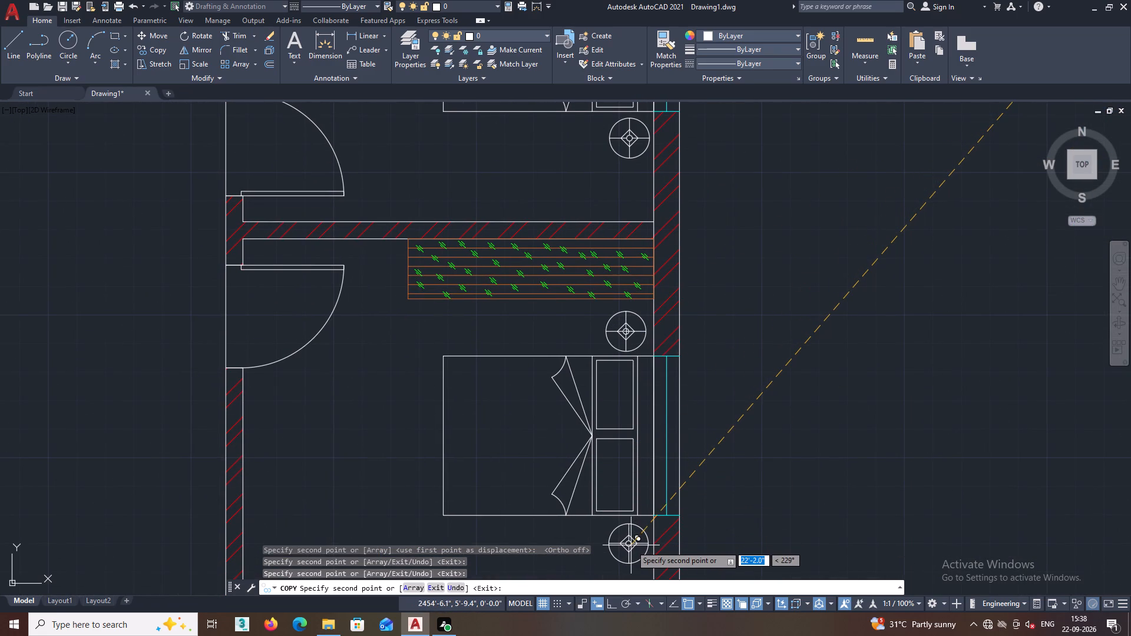
pyautogui.click(629, 545)
pyautogui.moveTo(631, 538); pyautogui.dragTo(653, 425, button='middle')
pyautogui.scroll(-2, 655, 425)
pyautogui.moveTo(658, 434); pyautogui.dragTo(826, 389, button='middle')
pyautogui.moveTo(740, 402); pyautogui.dragTo(789, 396, button='middle')
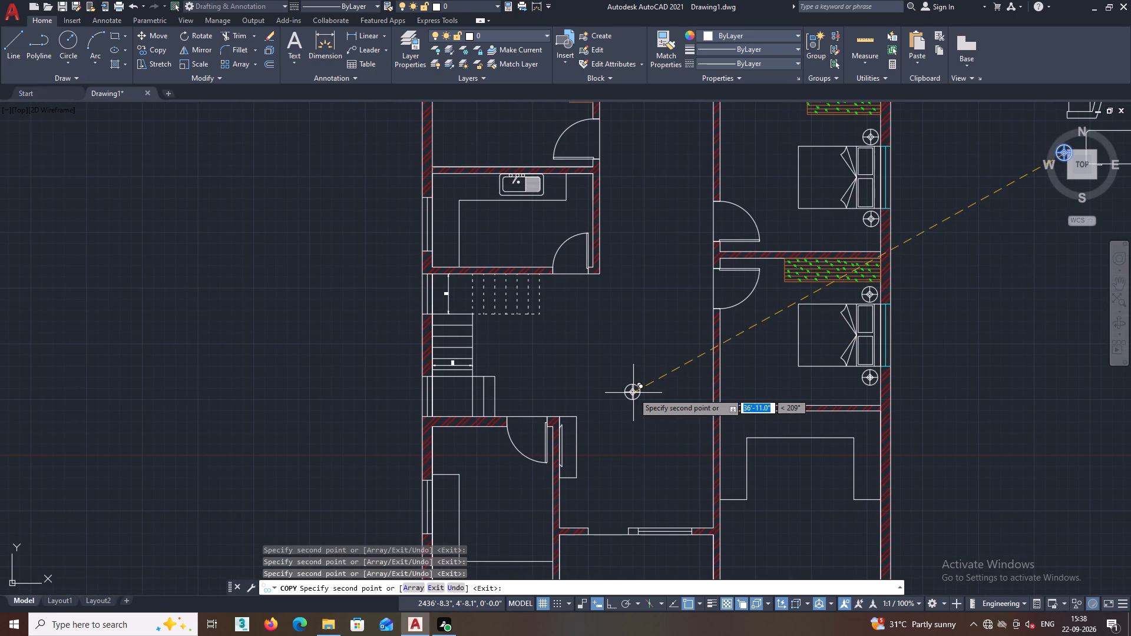
pyautogui.press('Escape')
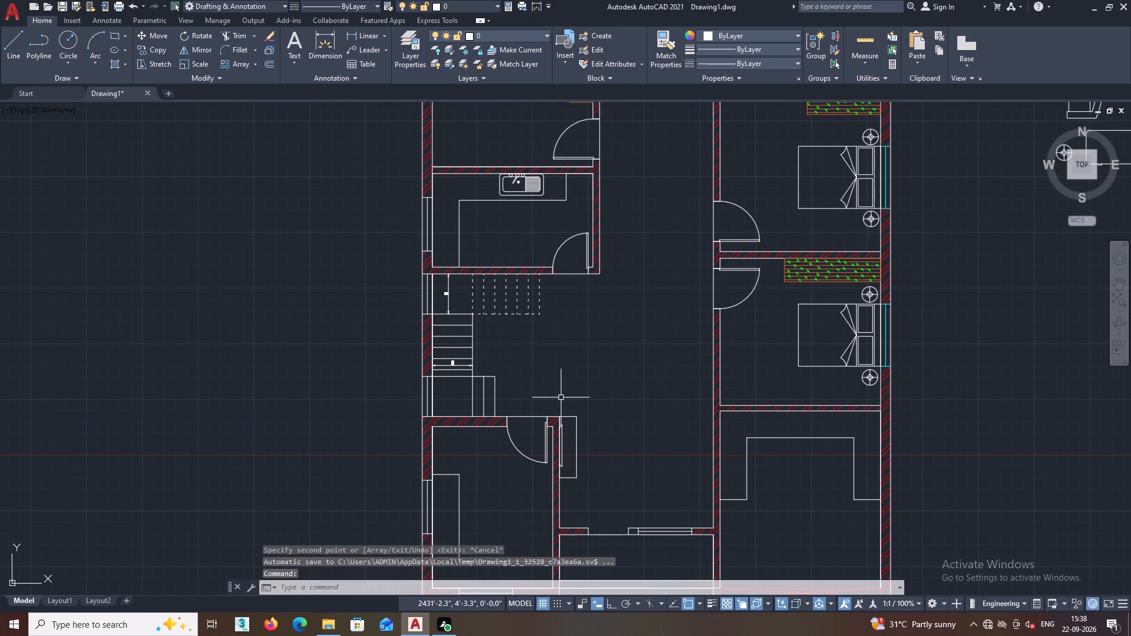
# Insert the Dining Set - 36 x 72 in. block from DesignCenter in the empty area east of the southern east bedroom.
pyautogui.hotkey('ctrl', '2')
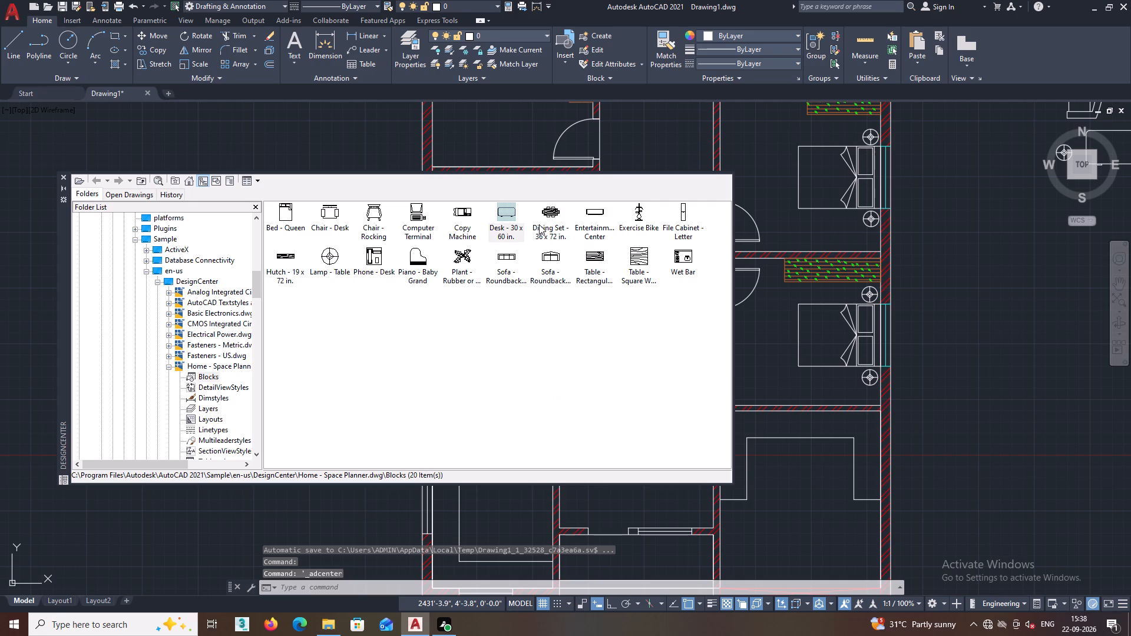
pyautogui.moveTo(544, 210); pyautogui.dragTo(1000, 379)
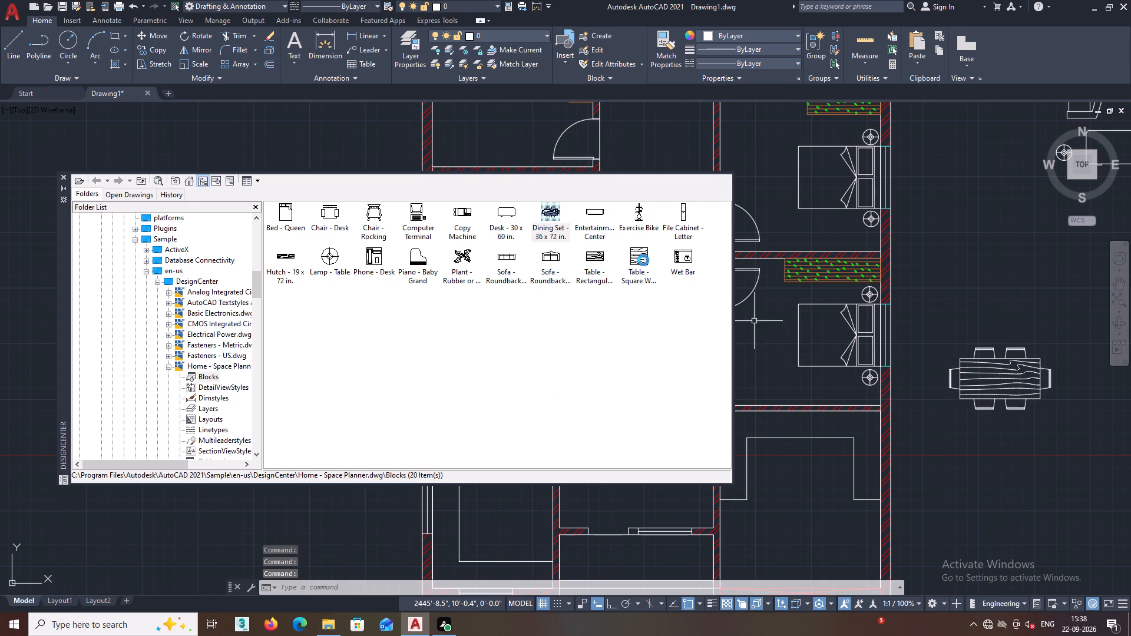
pyautogui.click(61, 178)
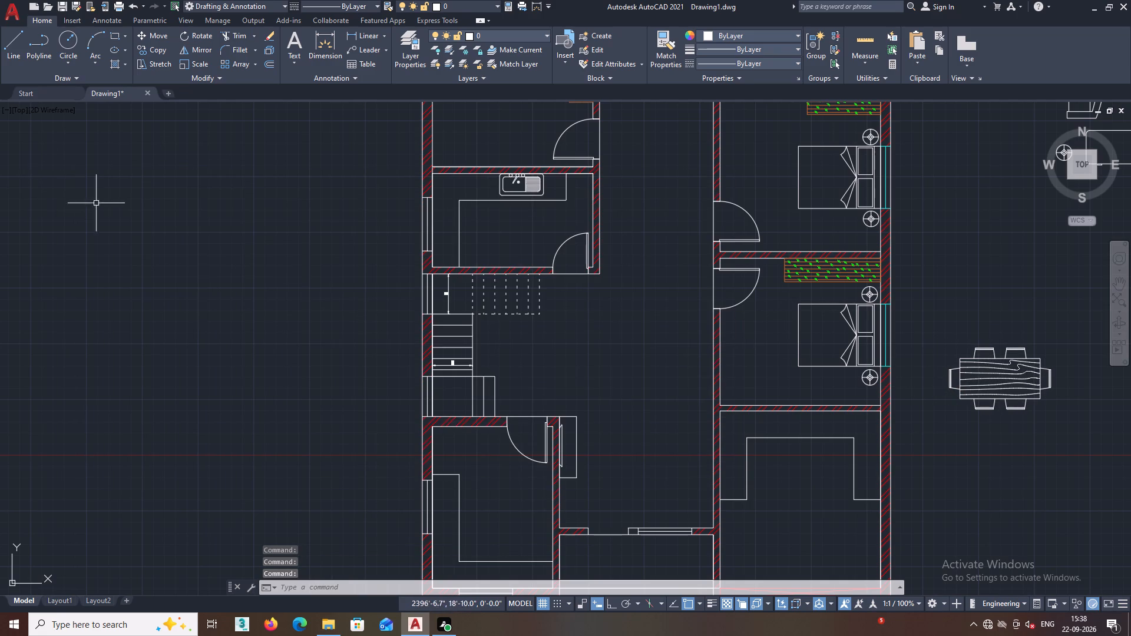
# Scale the dining set down by a factor of about 0.8 from the west edge of its table.
pyautogui.moveTo(902, 392); pyautogui.dragTo(669, 395, button='middle')
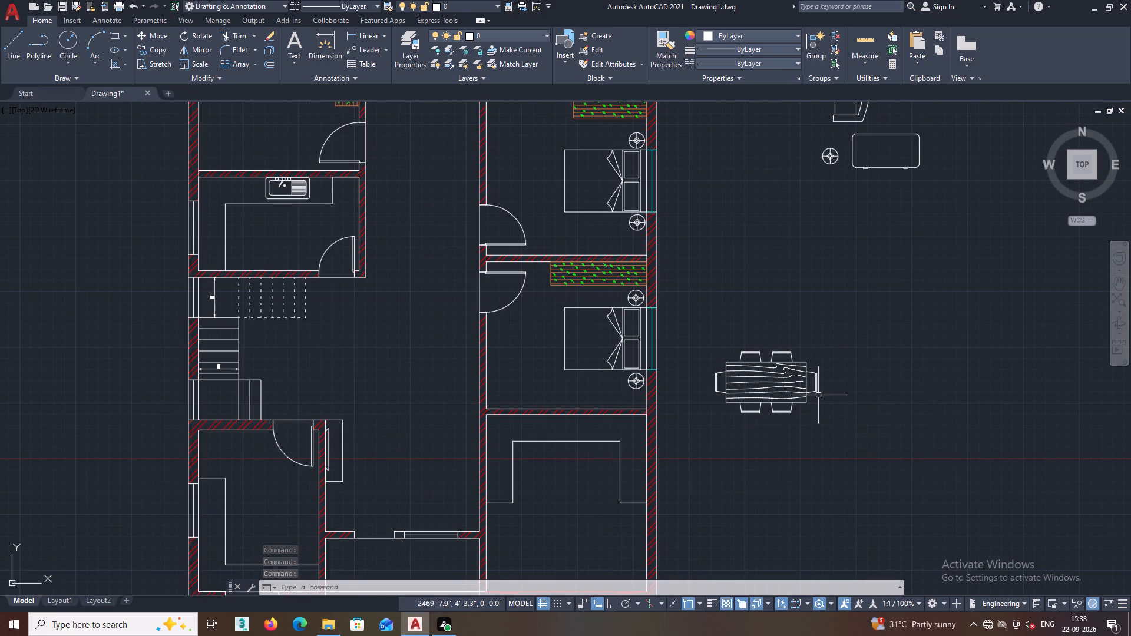
pyautogui.scroll(2, 778, 380)
pyautogui.click(775, 376)
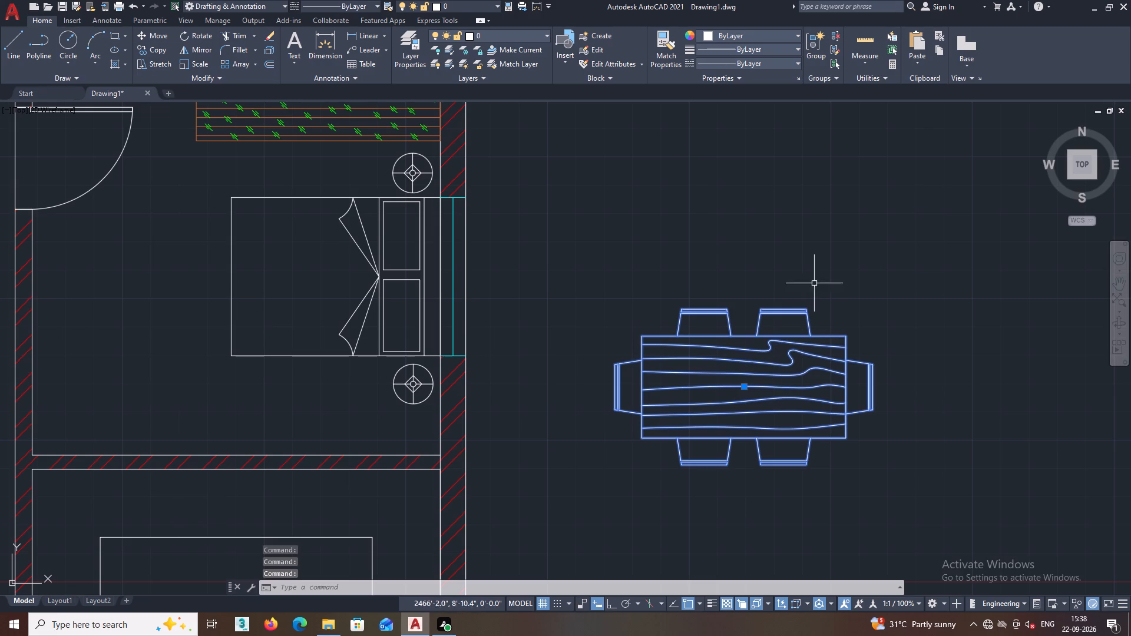
pyautogui.rightClick(831, 252)
pyautogui.click(867, 417)
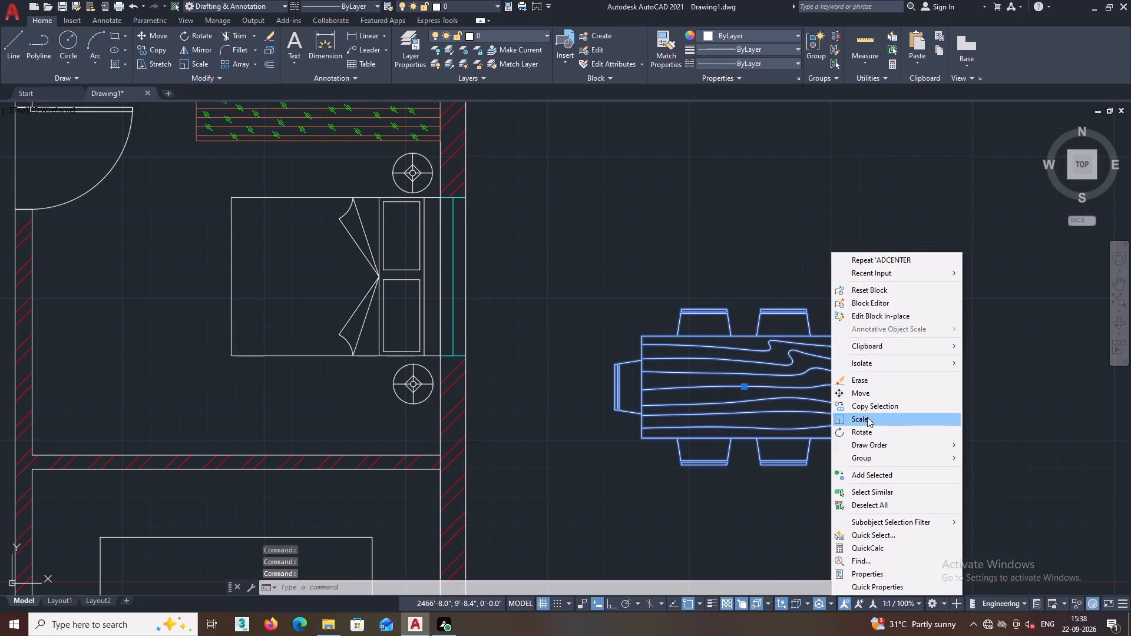
pyautogui.click(641, 389)
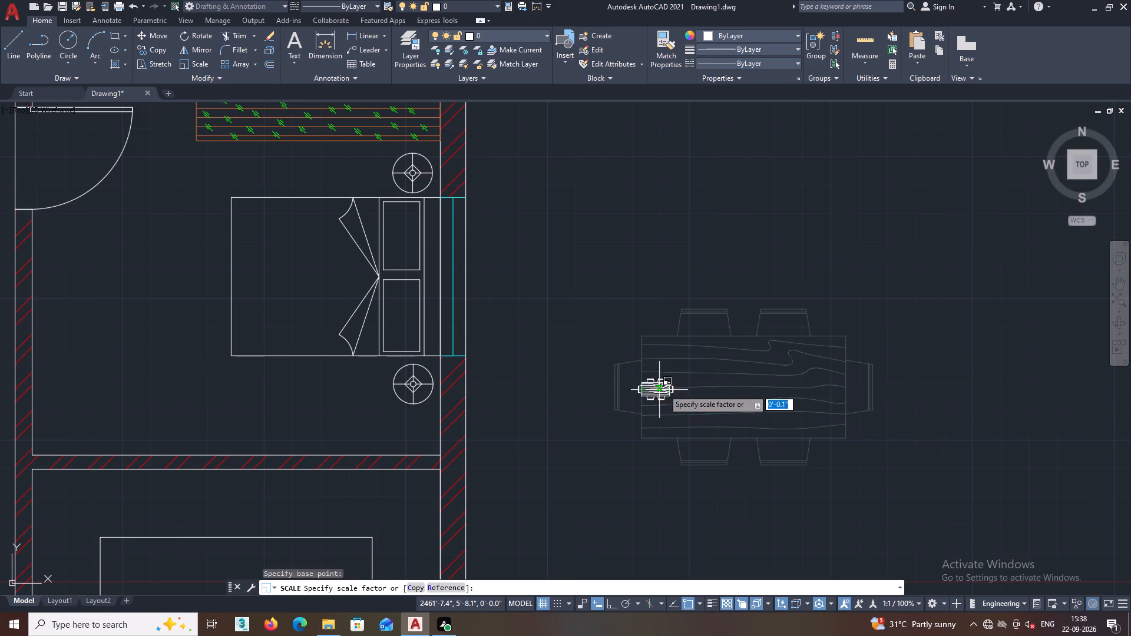
pyautogui.click(742, 388)
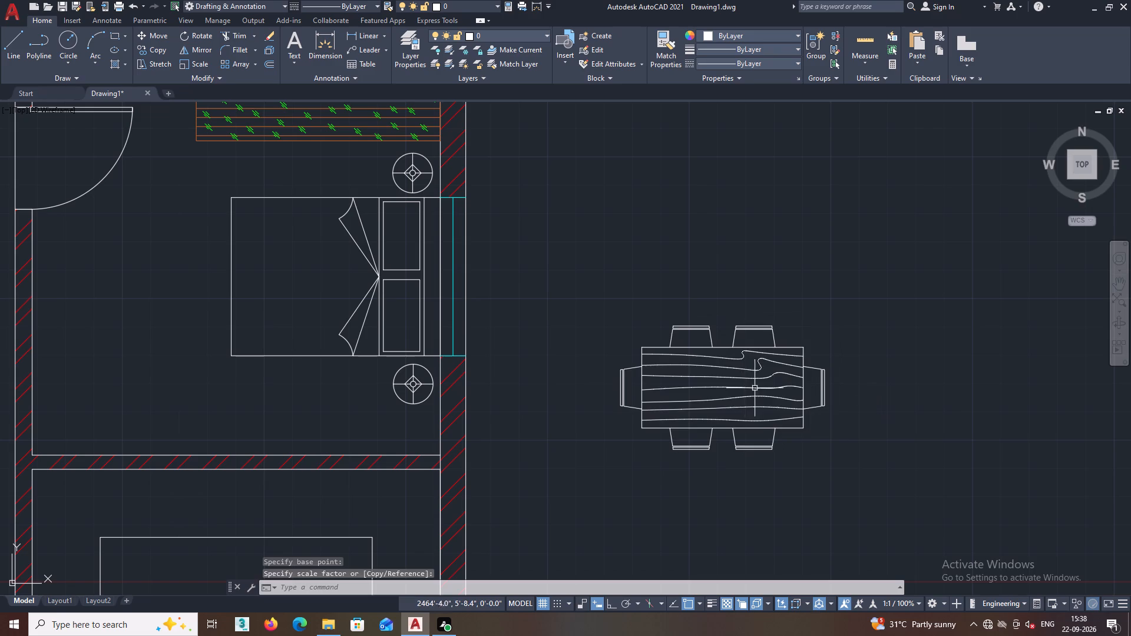
# Copy the scaled dining set into the central hall, just east of the staircase and south of the dashed steps.
pyautogui.click(804, 409)
pyautogui.rightClick(769, 283)
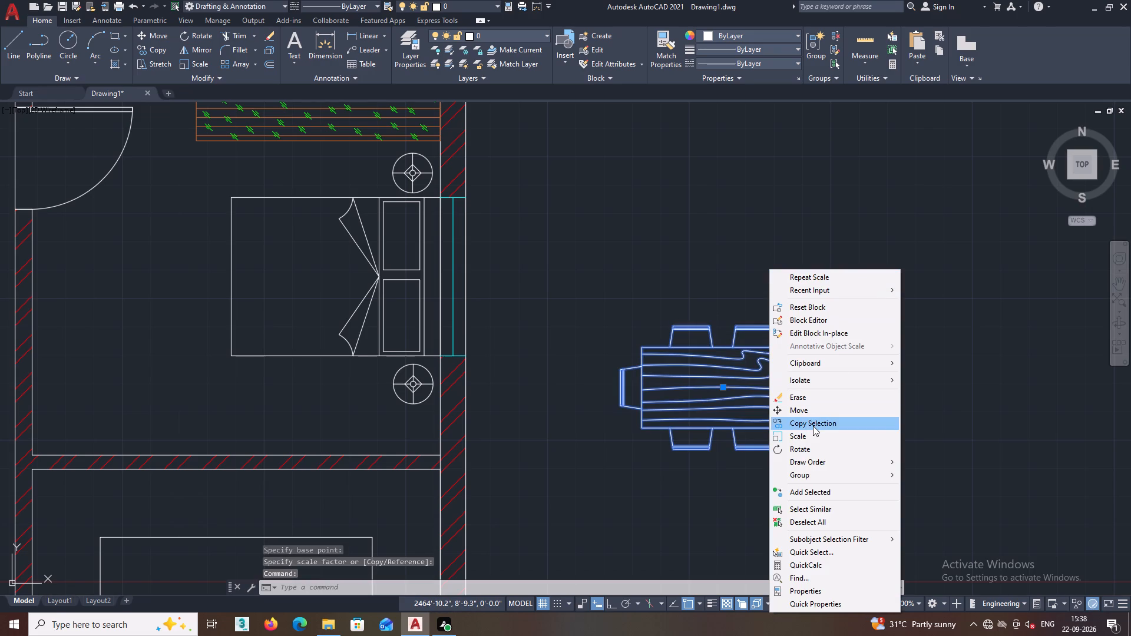
pyautogui.click(813, 426)
pyautogui.click(739, 391)
pyautogui.scroll(-3, 635, 340)
pyautogui.moveTo(553, 347); pyautogui.dragTo(677, 358, button='middle')
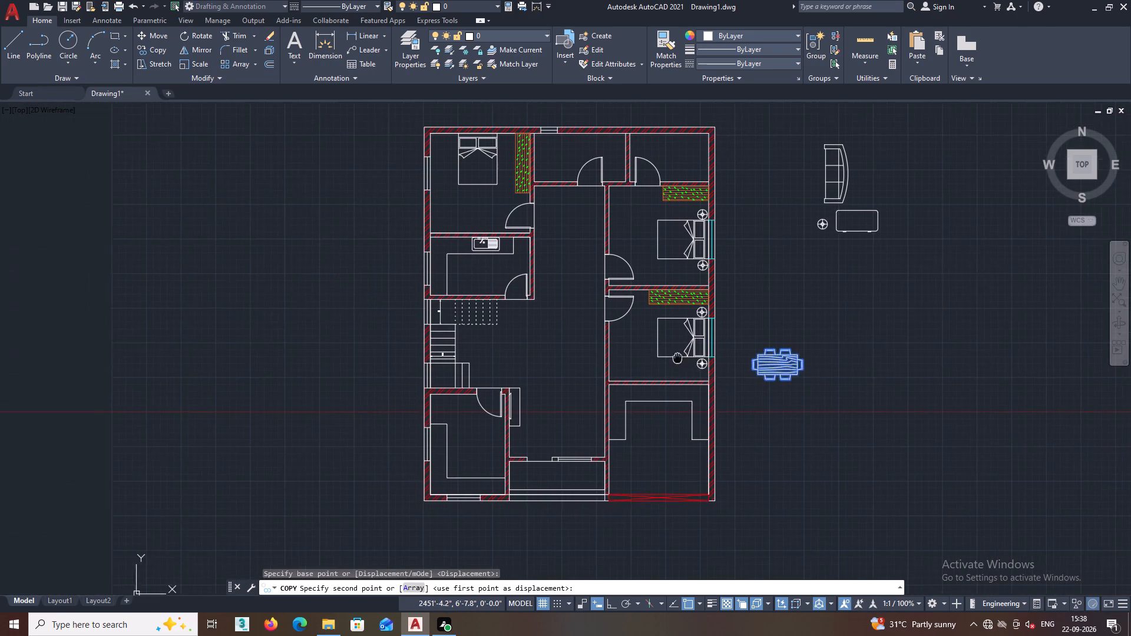
pyautogui.moveTo(677, 358); pyautogui.dragTo(773, 380, button='middle')
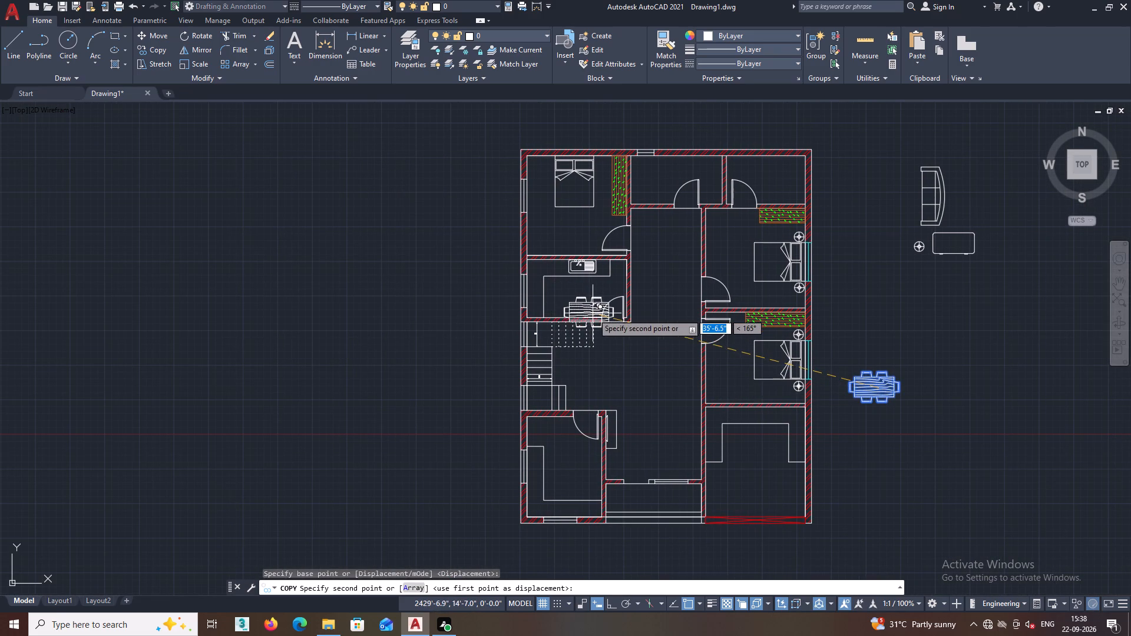
pyautogui.moveTo(620, 364); pyautogui.dragTo(585, 348, button='middle')
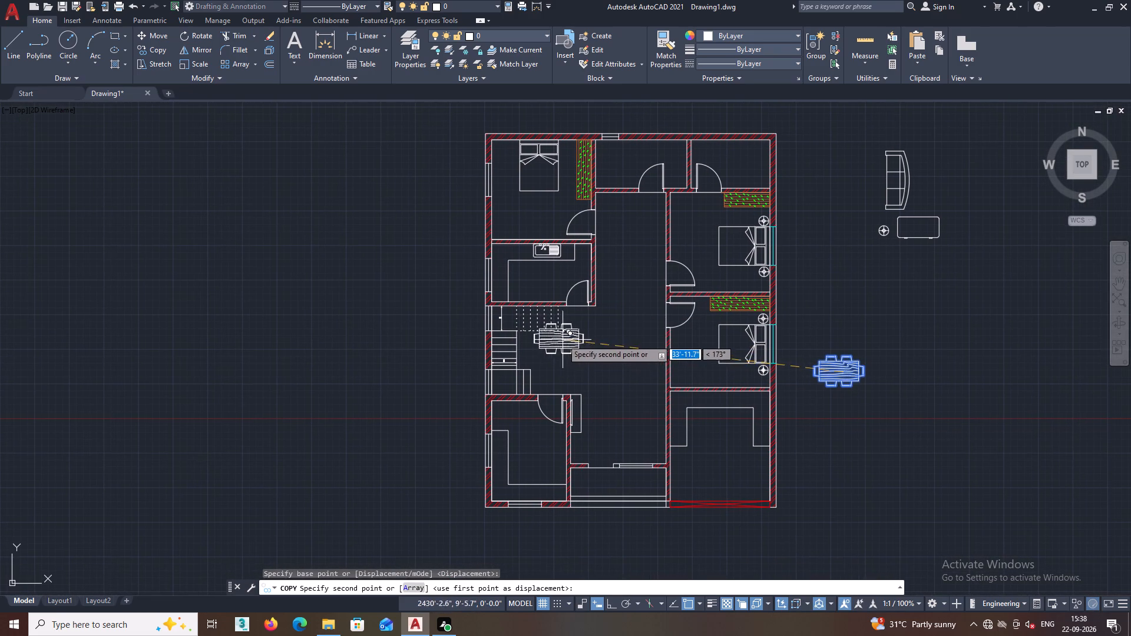
pyautogui.scroll(2, 561, 336)
pyautogui.click(554, 375)
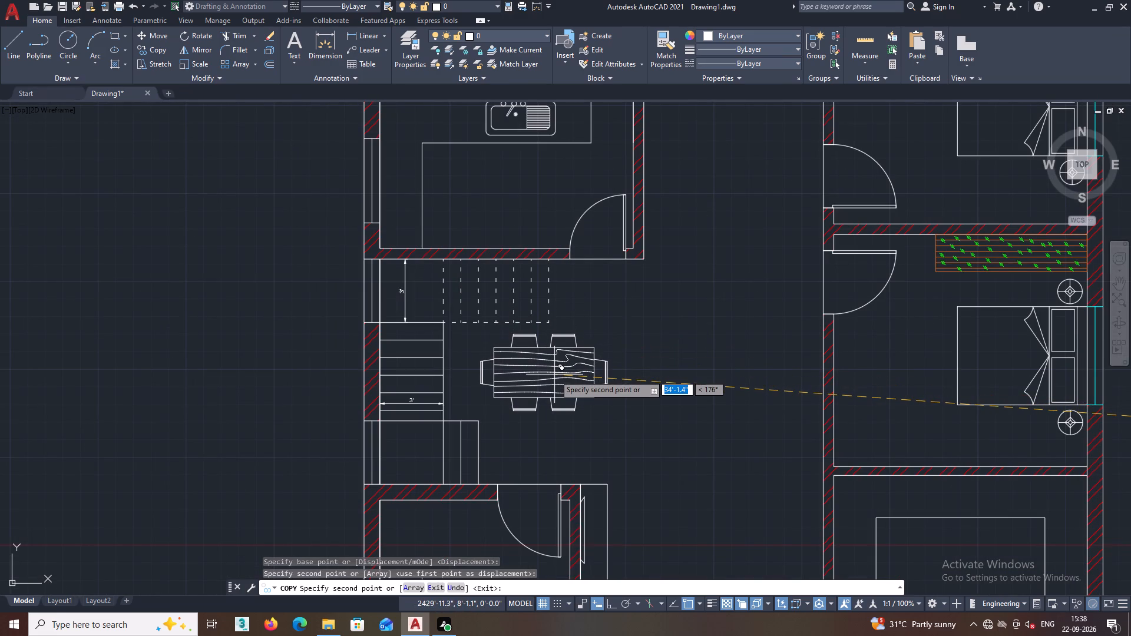
pyautogui.press('Escape')
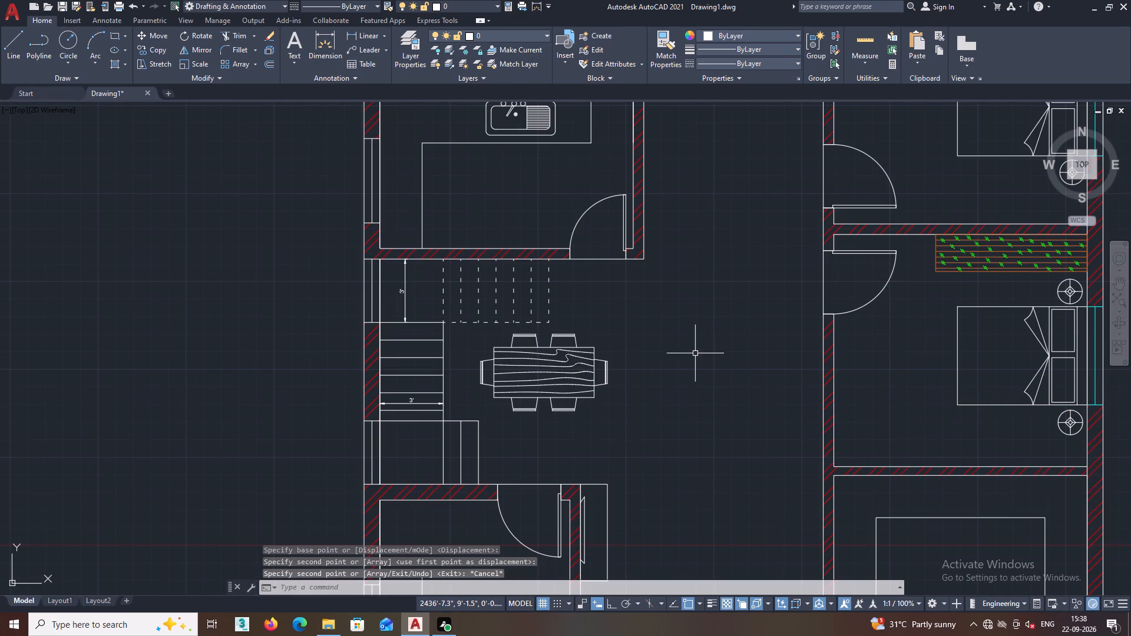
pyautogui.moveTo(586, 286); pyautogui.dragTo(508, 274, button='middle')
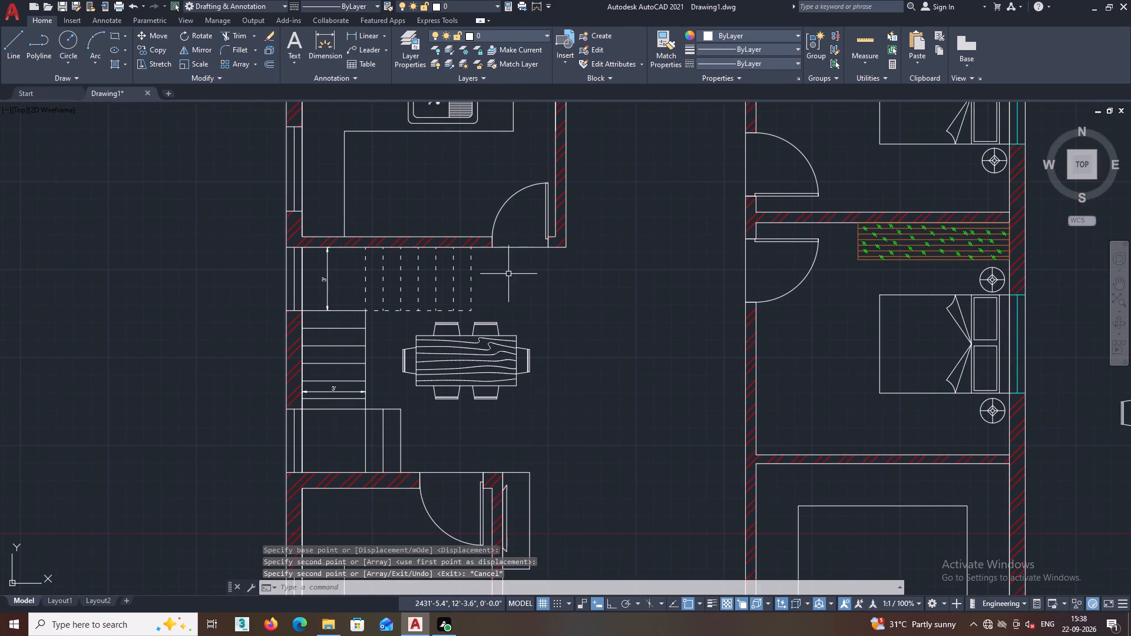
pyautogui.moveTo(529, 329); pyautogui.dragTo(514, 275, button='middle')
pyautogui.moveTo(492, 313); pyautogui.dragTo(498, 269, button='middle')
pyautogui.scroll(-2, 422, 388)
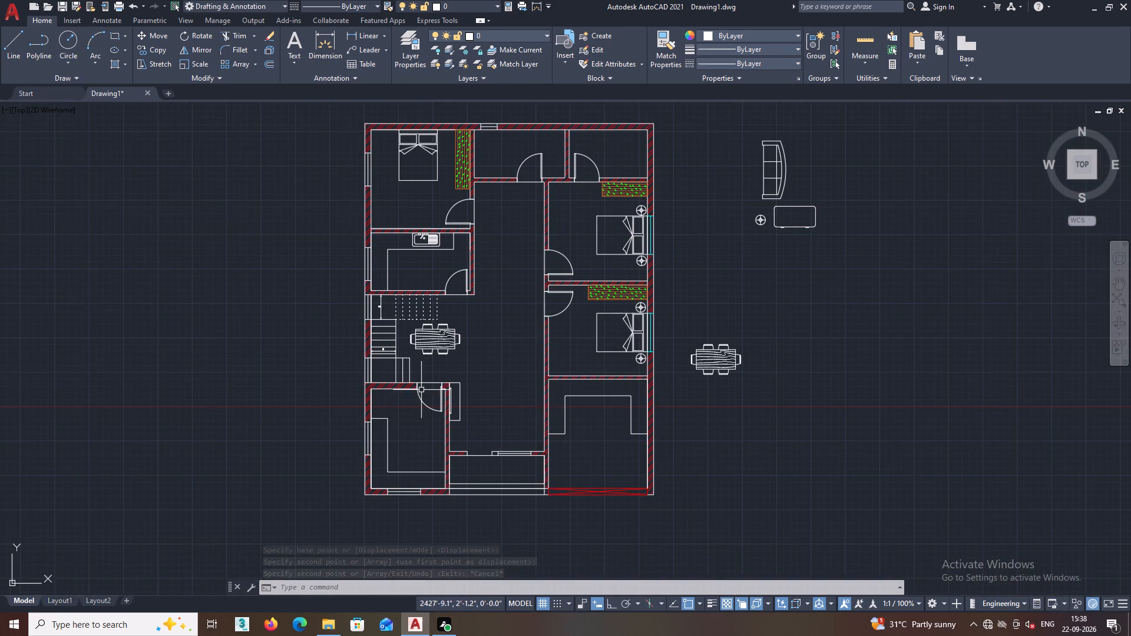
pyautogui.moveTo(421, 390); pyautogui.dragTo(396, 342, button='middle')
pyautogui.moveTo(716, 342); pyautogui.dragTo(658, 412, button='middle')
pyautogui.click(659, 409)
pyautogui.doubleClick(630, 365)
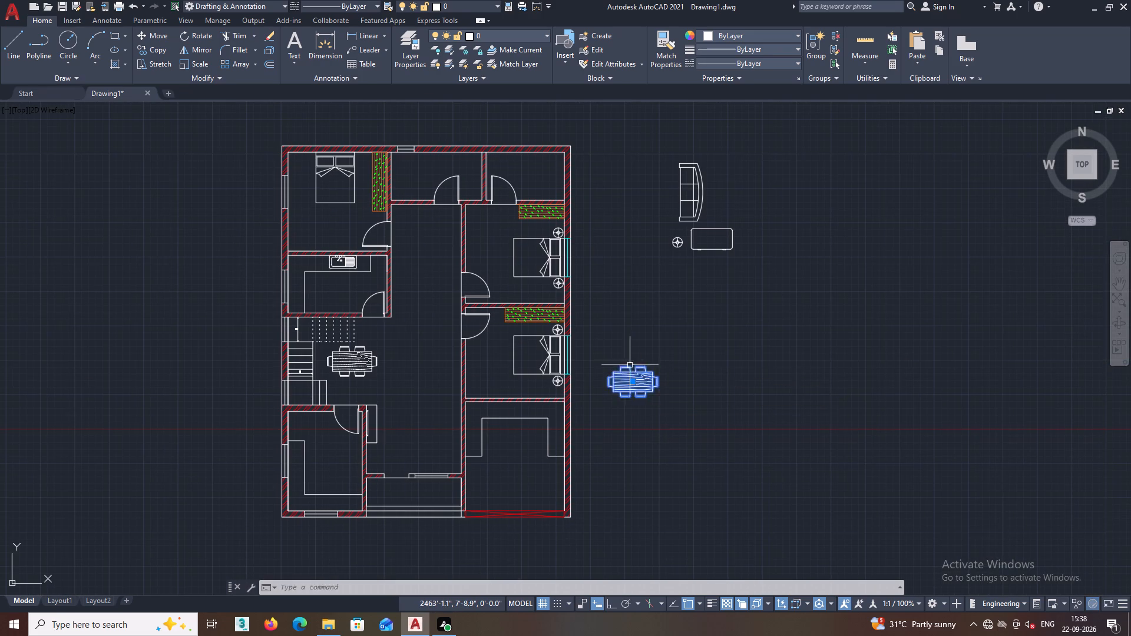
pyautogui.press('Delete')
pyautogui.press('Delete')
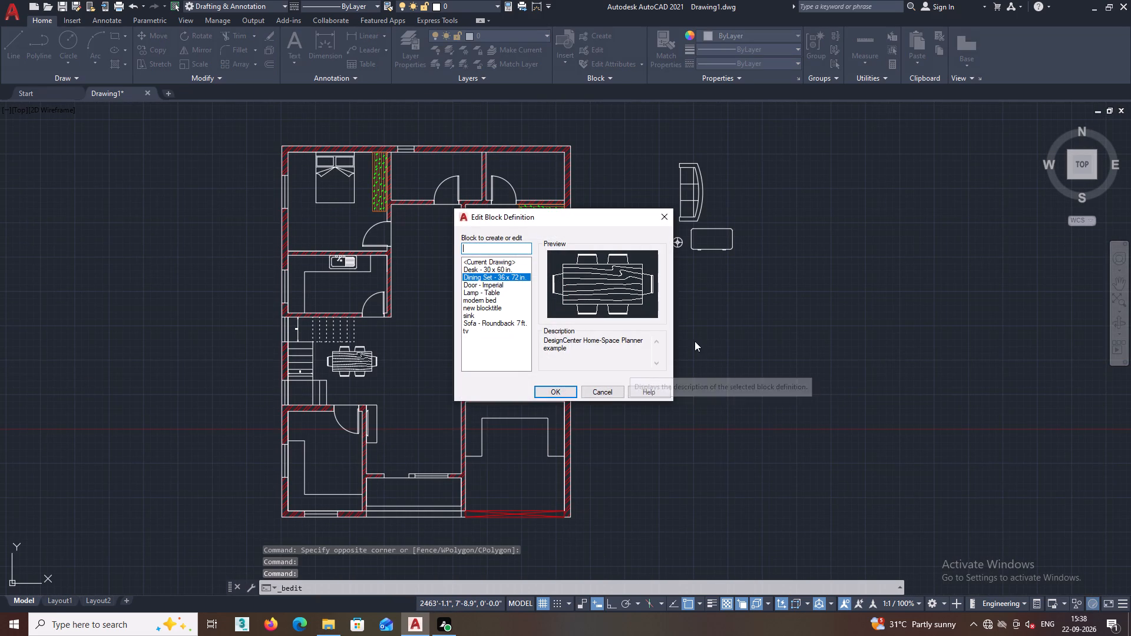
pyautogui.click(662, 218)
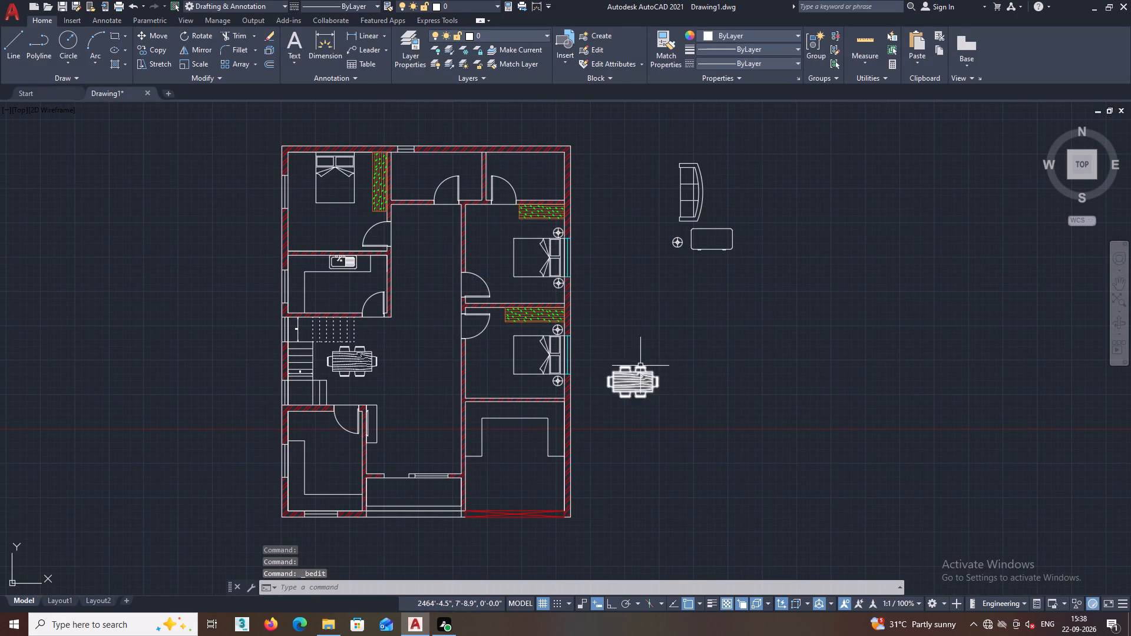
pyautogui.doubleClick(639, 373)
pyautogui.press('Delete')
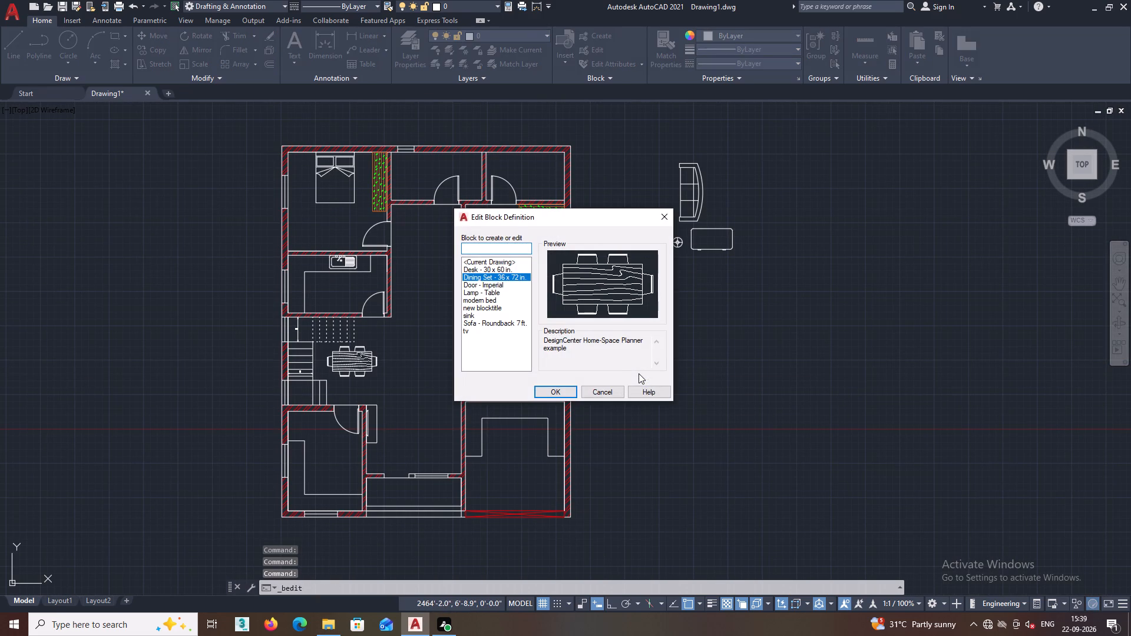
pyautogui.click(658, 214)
# Delete the leftover dining set in the empty area east of the building.
pyautogui.click(713, 452)
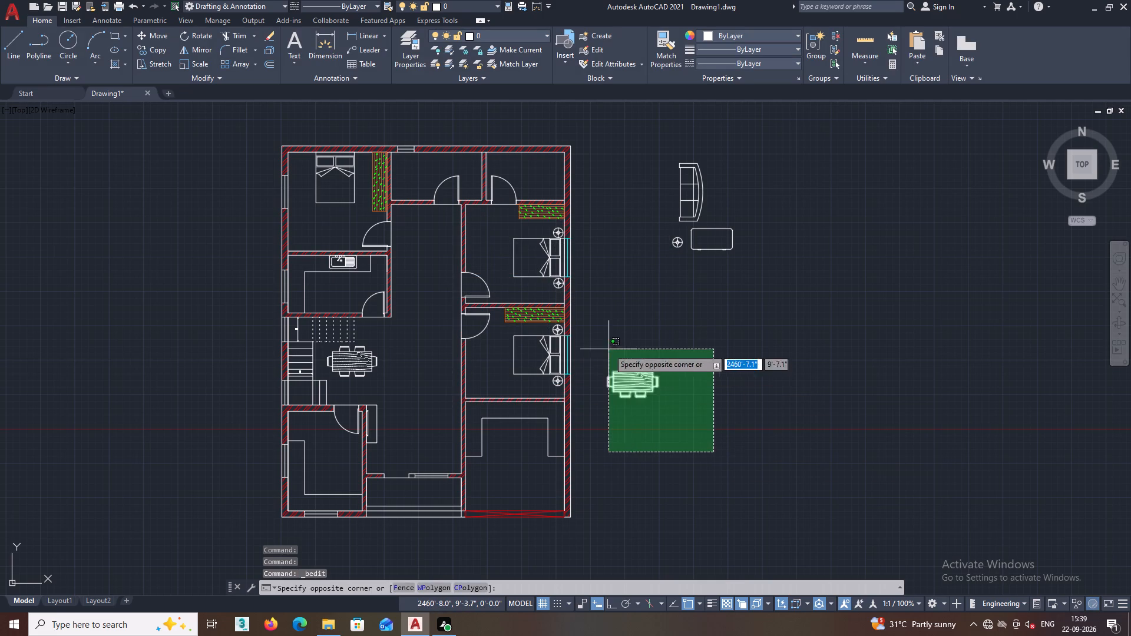
pyautogui.click(609, 349)
pyautogui.press('Delete')
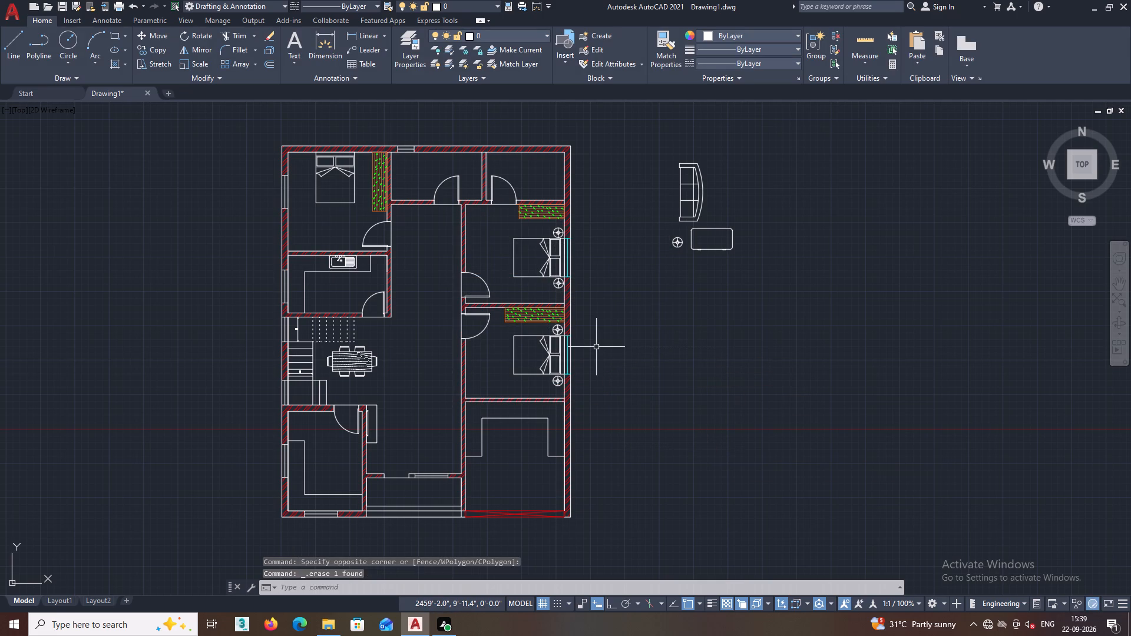
# Copy the sofa from outside the building to the south end of the central hall, against its east wall.
pyautogui.moveTo(719, 259); pyautogui.dragTo(717, 296, button='middle')
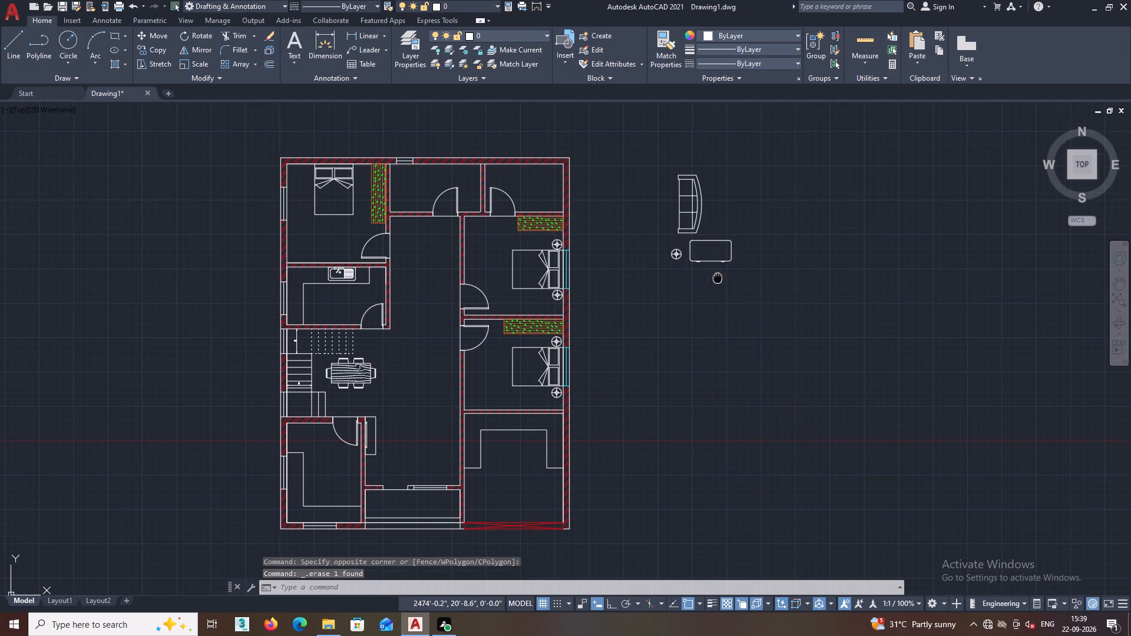
pyautogui.moveTo(717, 296); pyautogui.dragTo(717, 303, button='middle')
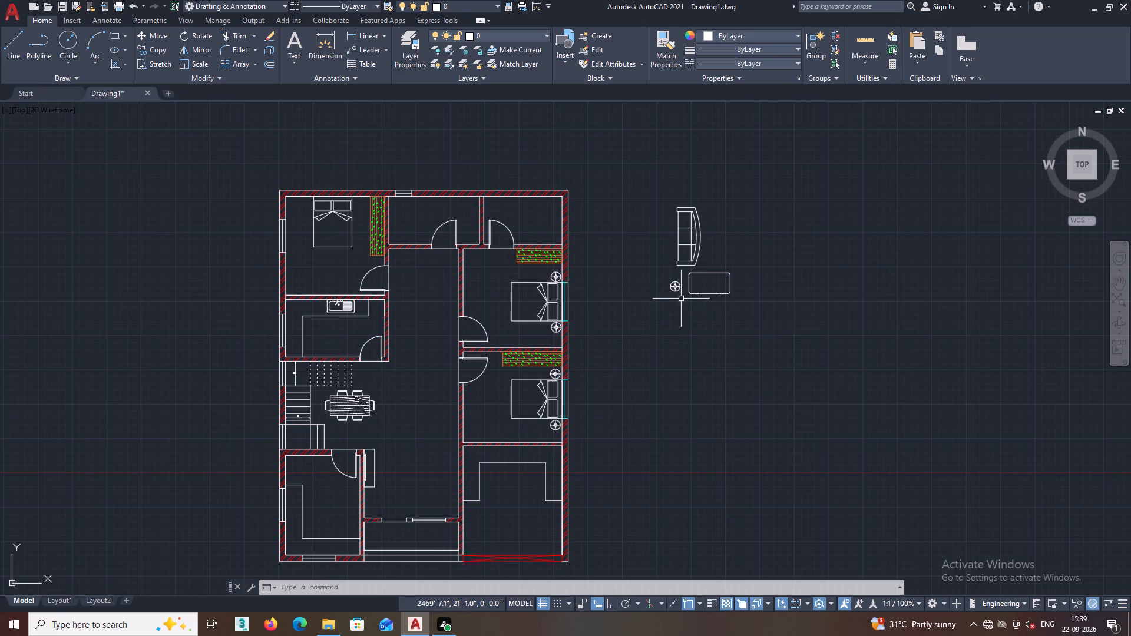
pyautogui.moveTo(682, 294); pyautogui.dragTo(650, 356, button='middle')
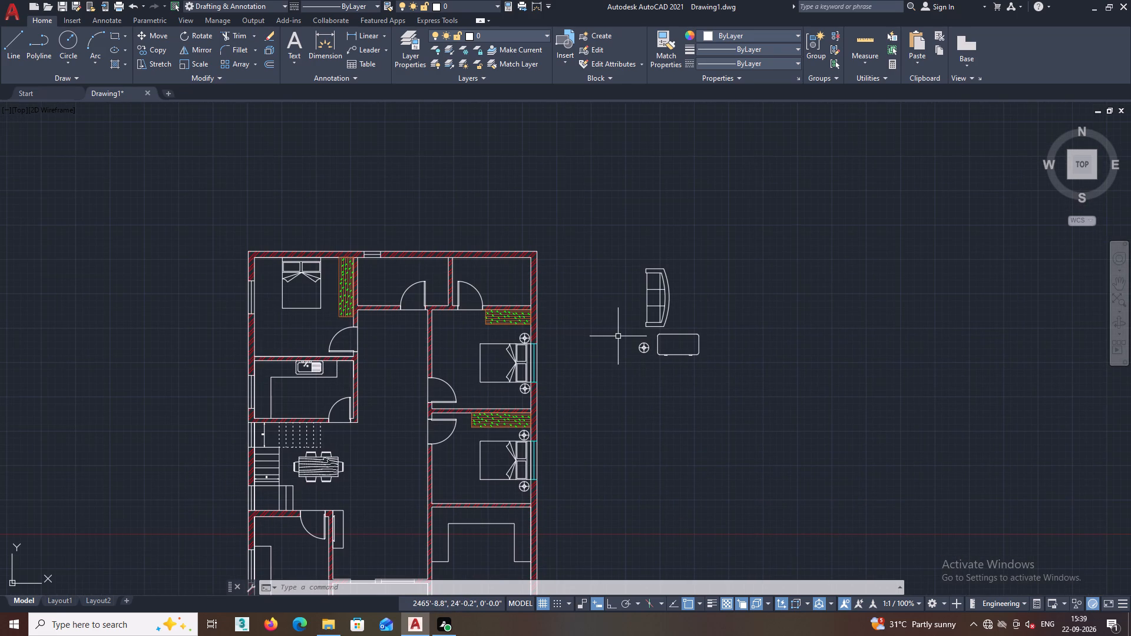
pyautogui.click(673, 311)
pyautogui.click(657, 289)
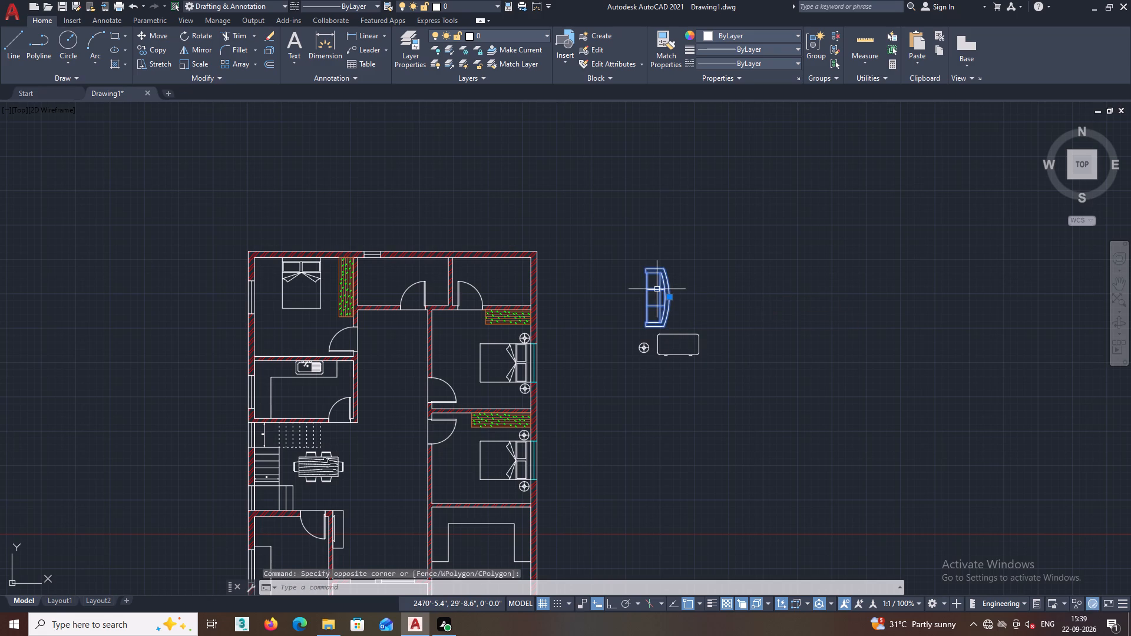
pyautogui.moveTo(657, 284); pyautogui.dragTo(656, 229, button='middle')
pyautogui.rightClick(707, 193)
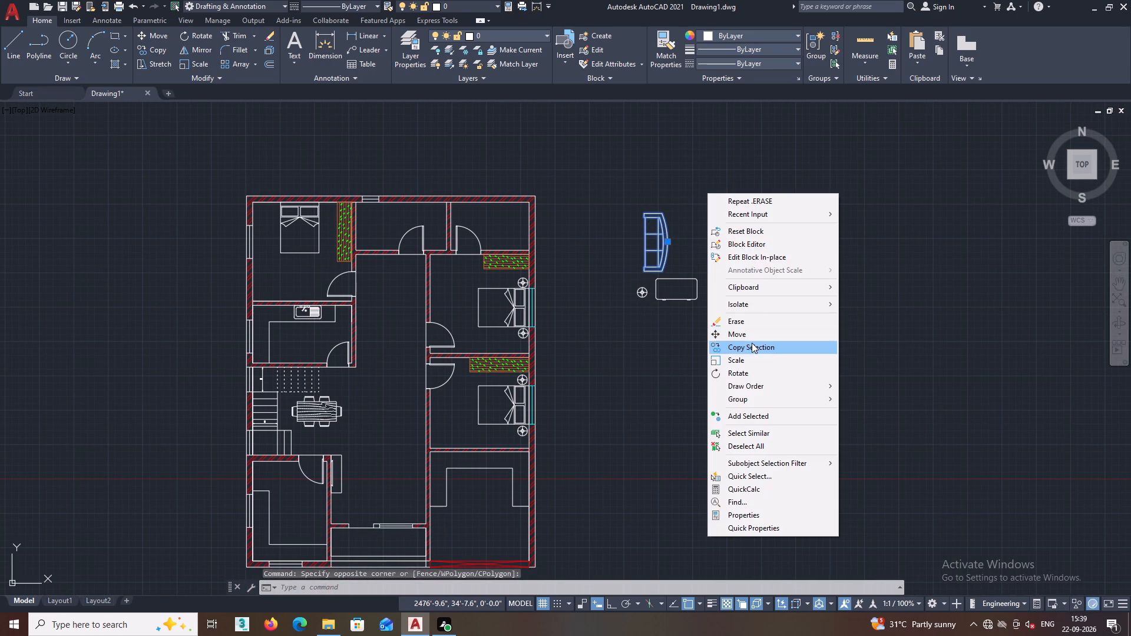
pyautogui.doubleClick(751, 344)
pyautogui.moveTo(627, 501); pyautogui.dragTo(635, 426, button='middle')
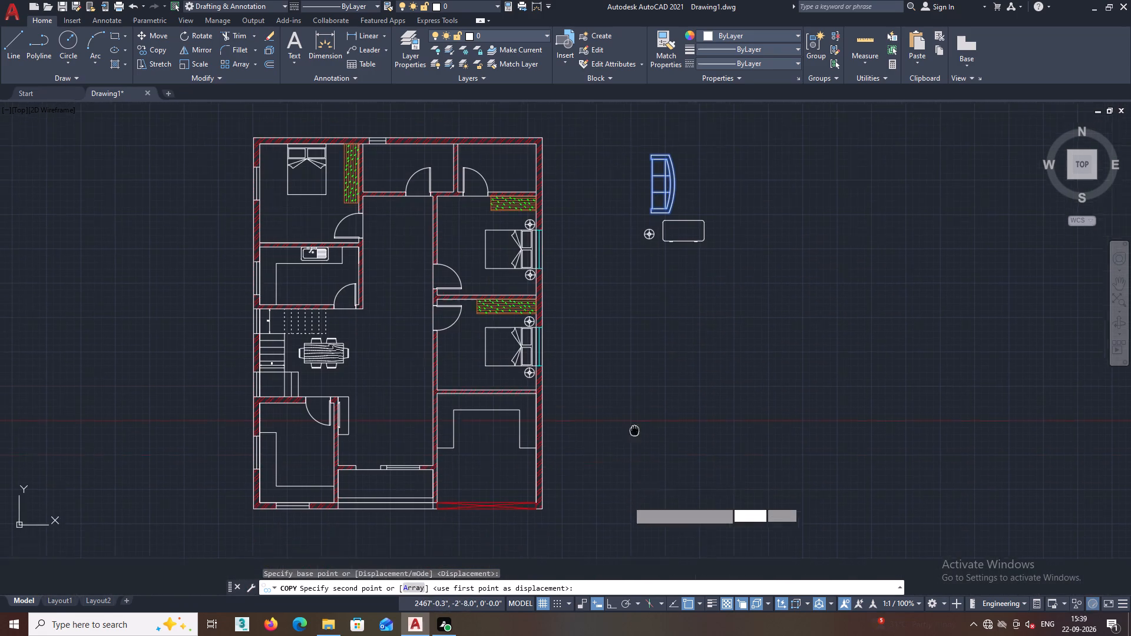
pyautogui.moveTo(635, 426); pyautogui.dragTo(635, 425, button='middle')
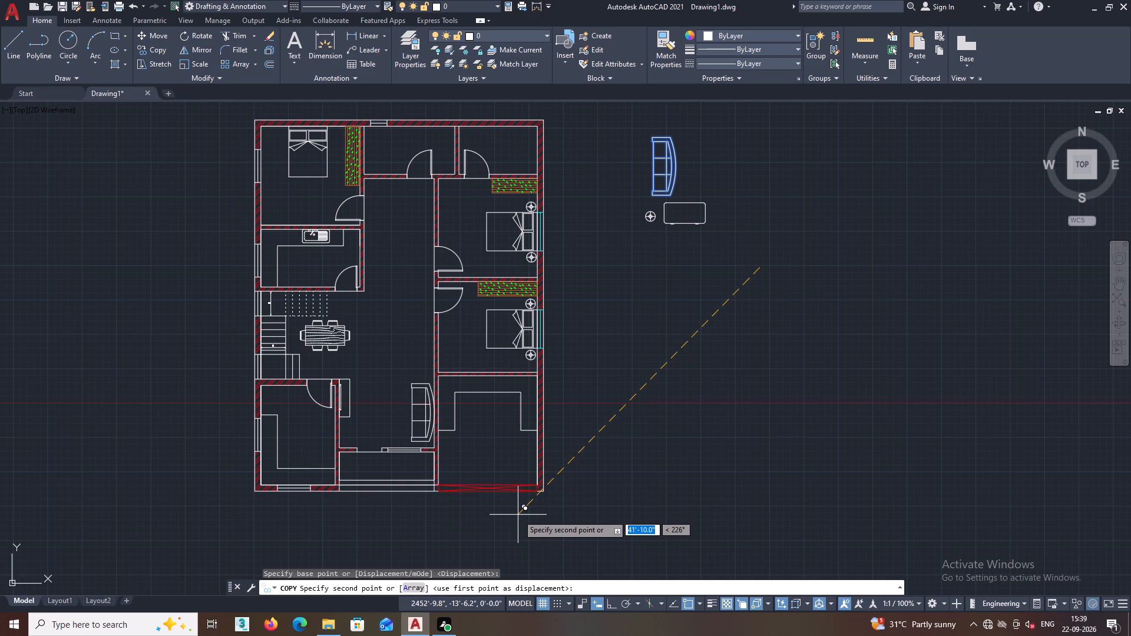
pyautogui.click(518, 515)
pyautogui.press('Escape')
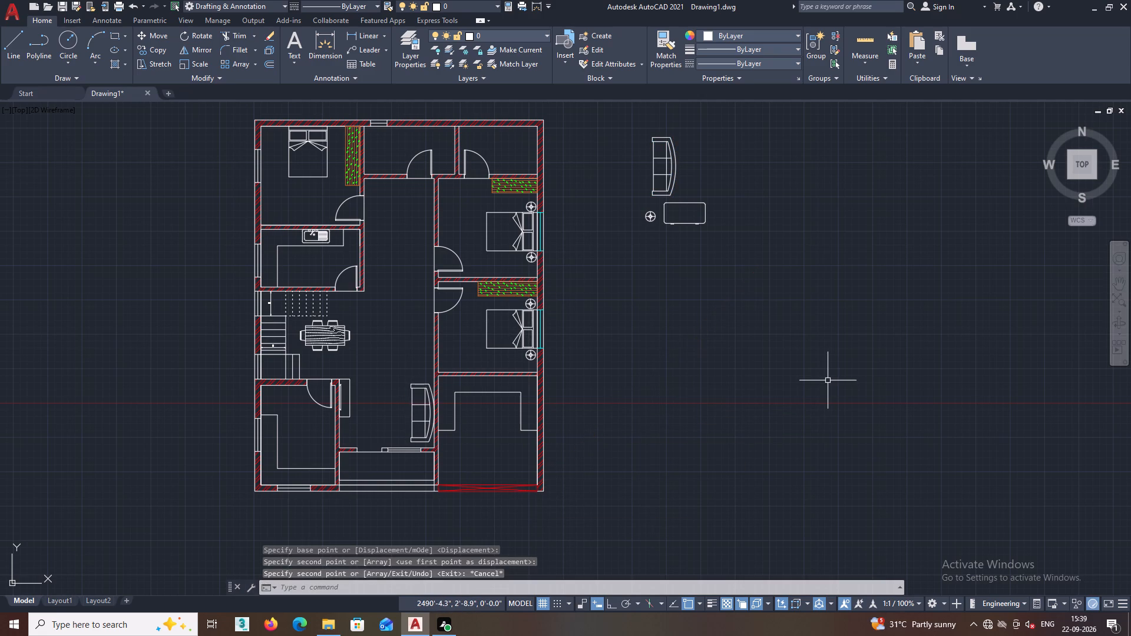
# Rotate the desk block outside the building by 270 degrees about the middle of its west edge, with Ortho on.
pyautogui.click(703, 206)
pyautogui.rightClick(709, 175)
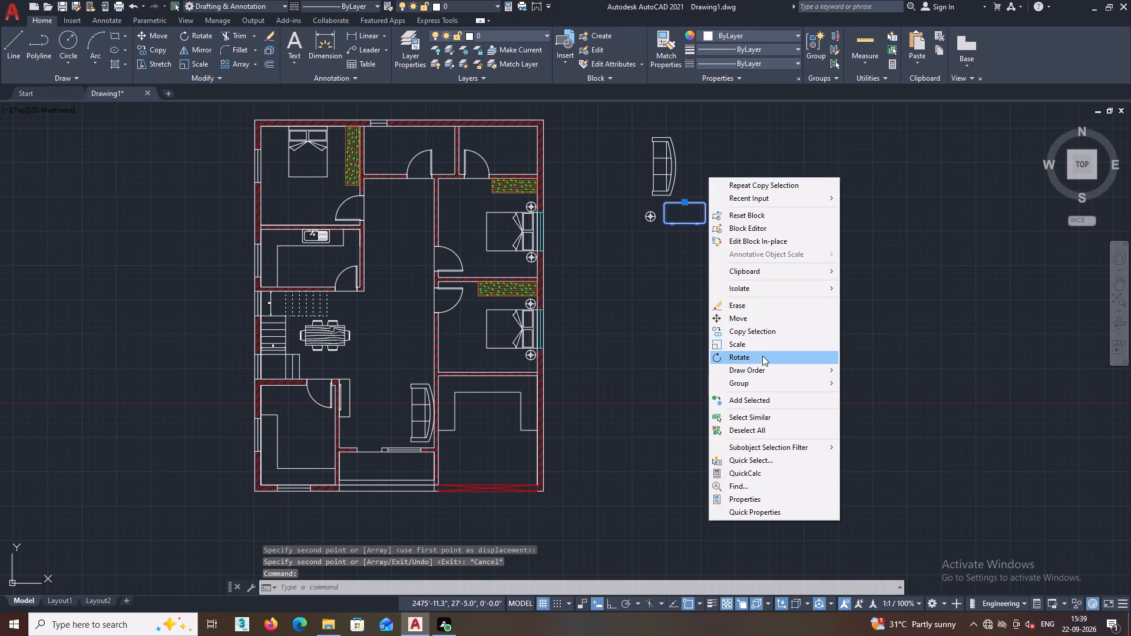
pyautogui.click(750, 353)
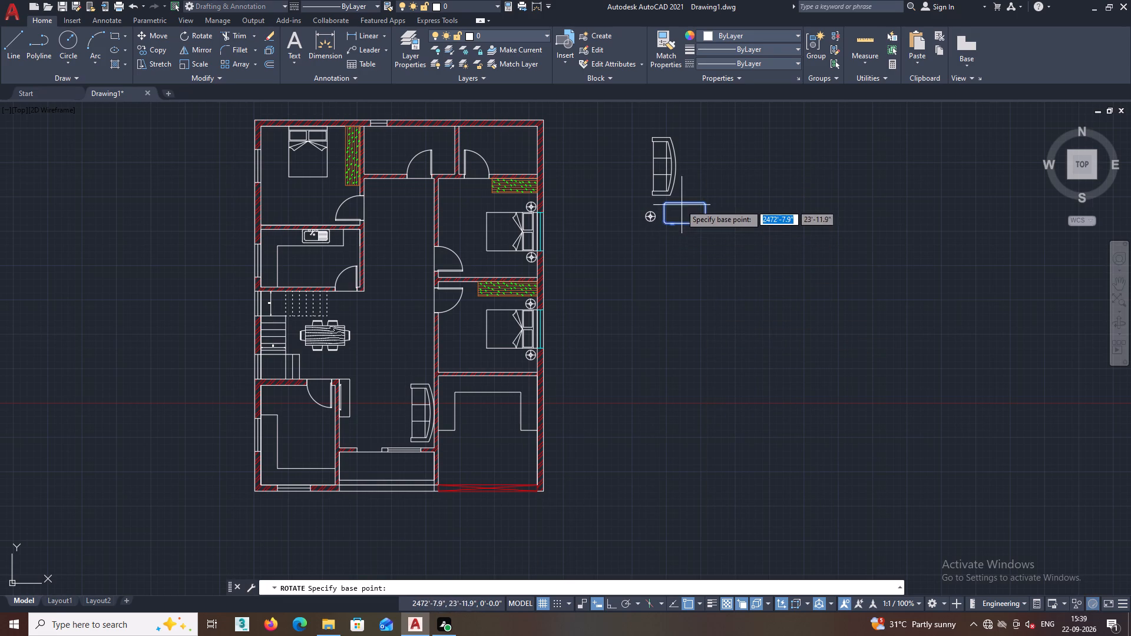
pyautogui.scroll(-2, 682, 218)
pyautogui.moveTo(683, 214); pyautogui.dragTo(687, 307, button='middle')
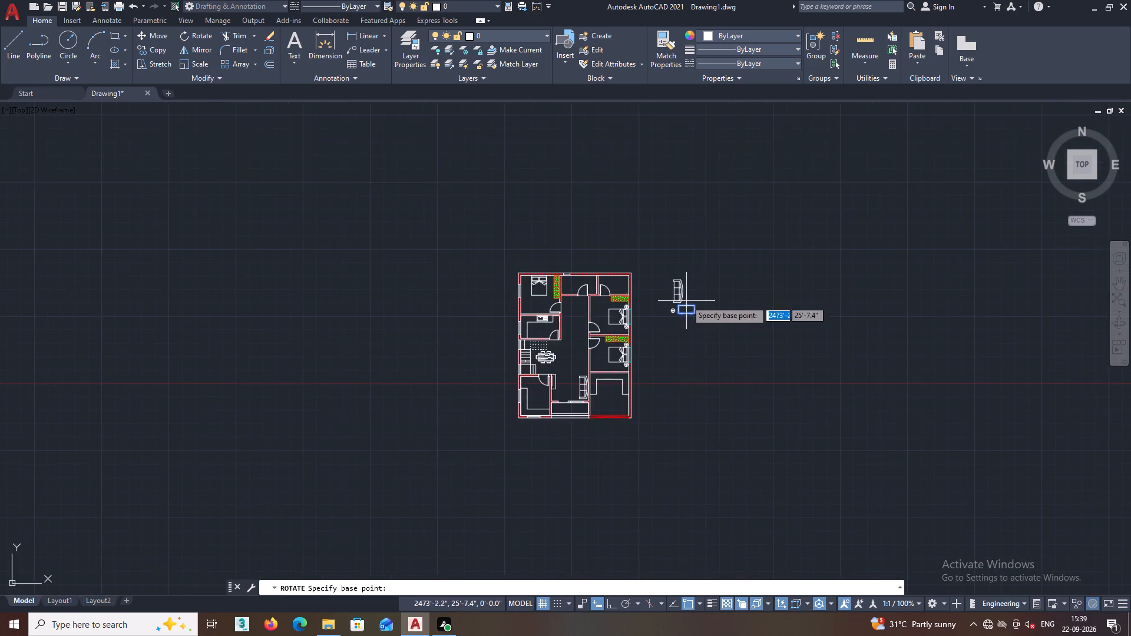
pyautogui.scroll(4, 686, 298)
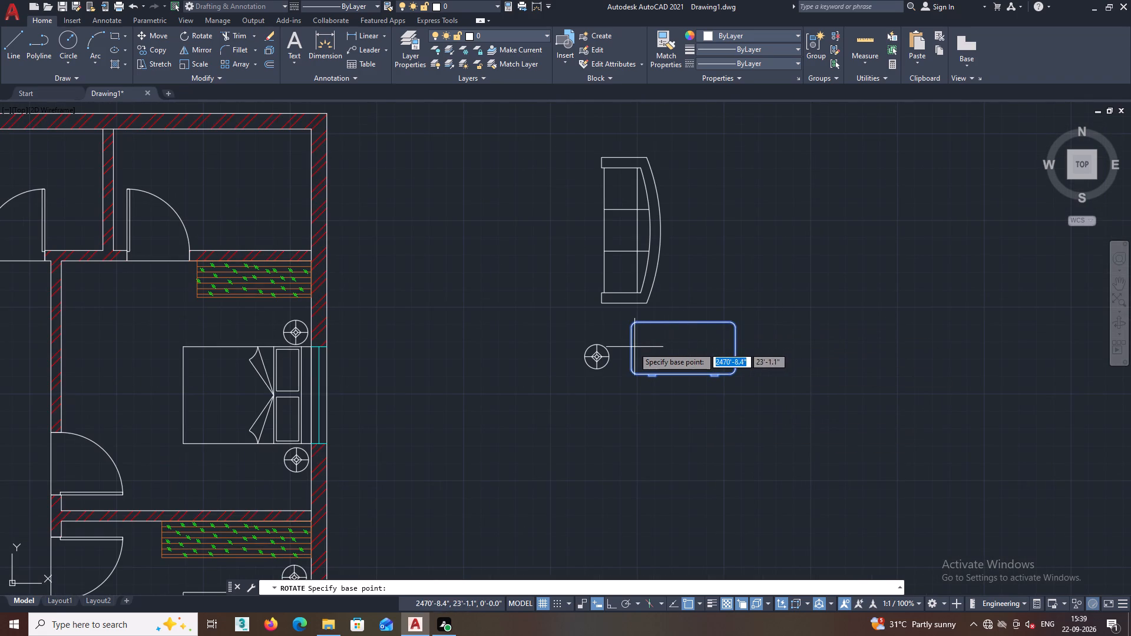
pyautogui.click(633, 348)
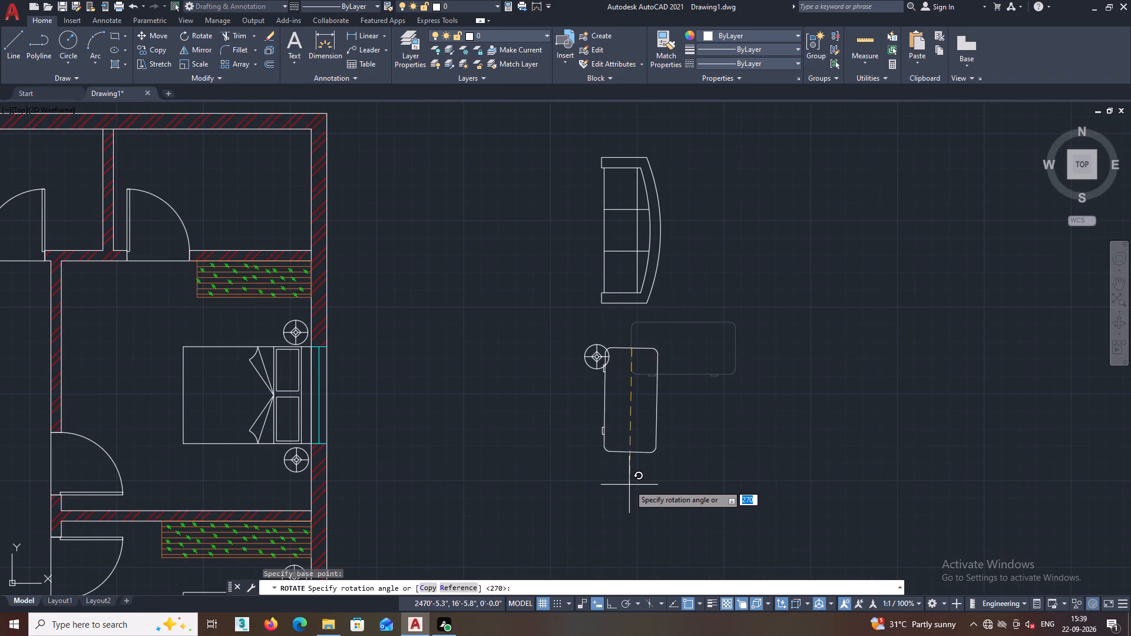
pyautogui.press('F8')
pyautogui.doubleClick(630, 507)
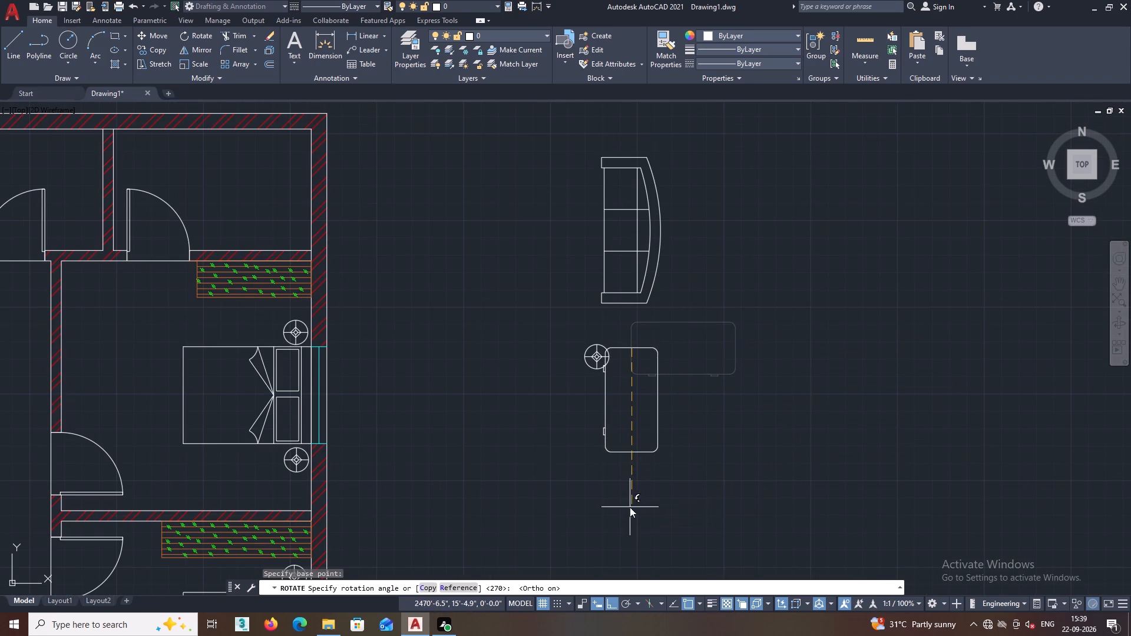
# Move the rotated desk into the central hall, just west of the sofa copy, with Ortho off.
pyautogui.moveTo(656, 434); pyautogui.dragTo(677, 423, button='middle')
pyautogui.click(702, 461)
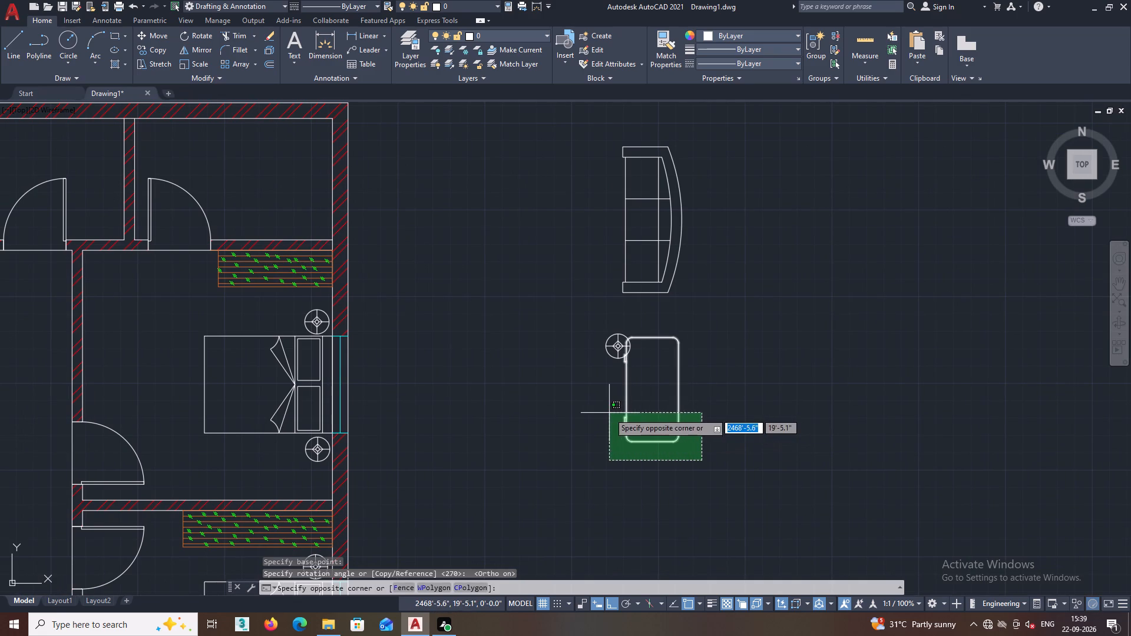
pyautogui.click(609, 413)
pyautogui.rightClick(709, 303)
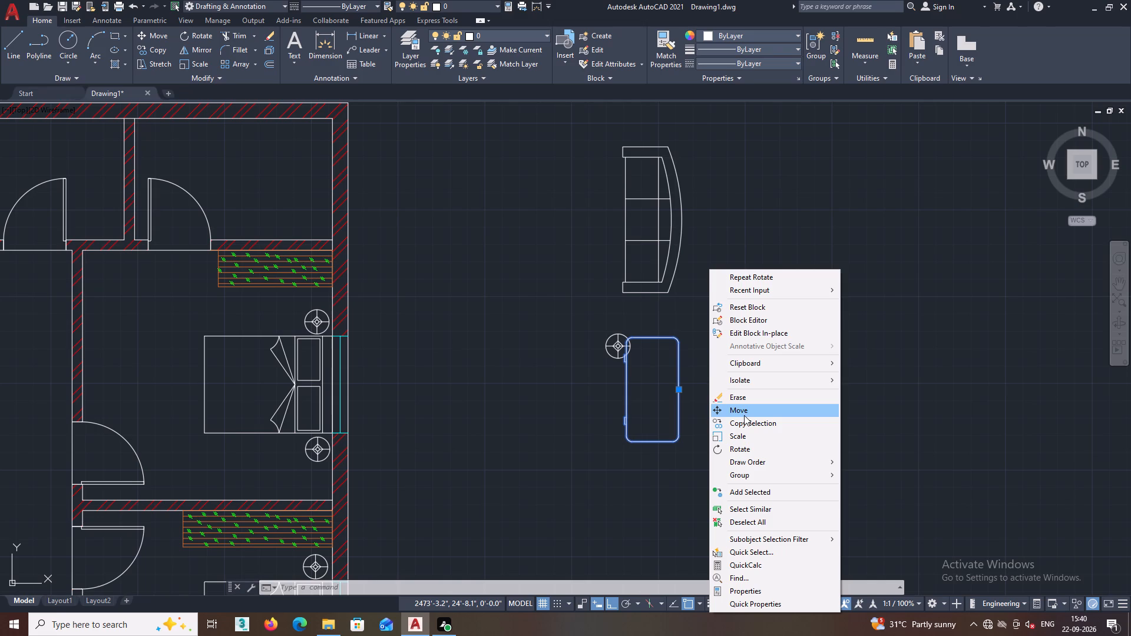
pyautogui.click(740, 414)
pyautogui.click(656, 389)
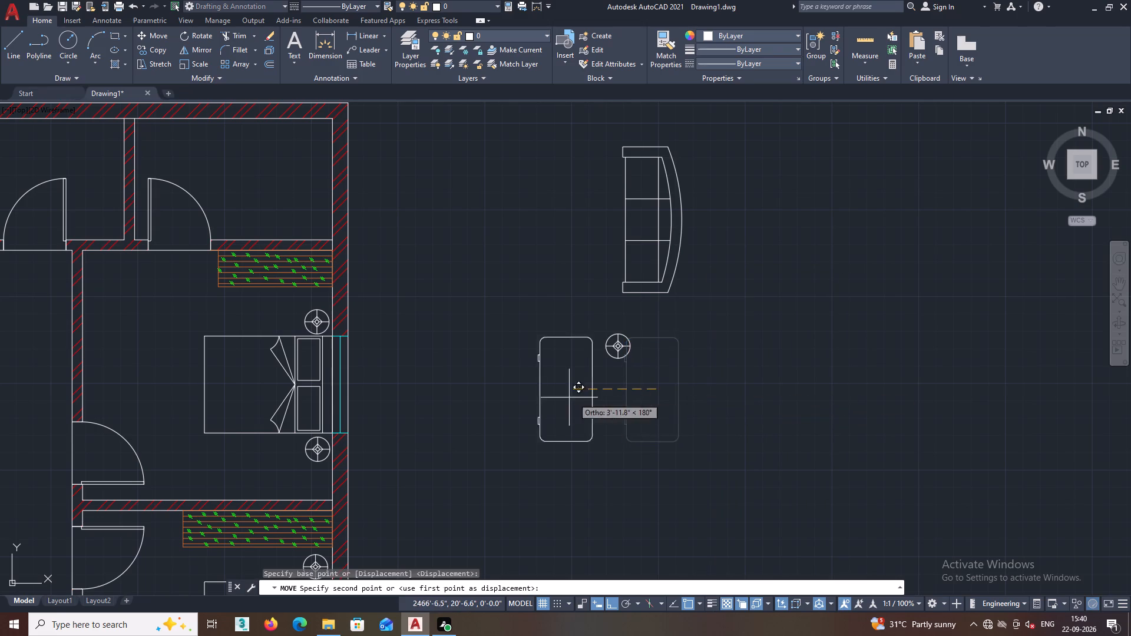
pyautogui.scroll(-2, 451, 422)
pyautogui.moveTo(445, 427); pyautogui.dragTo(462, 412, button='middle')
pyautogui.press('F8')
pyautogui.moveTo(445, 427); pyautogui.dragTo(448, 424, button='middle')
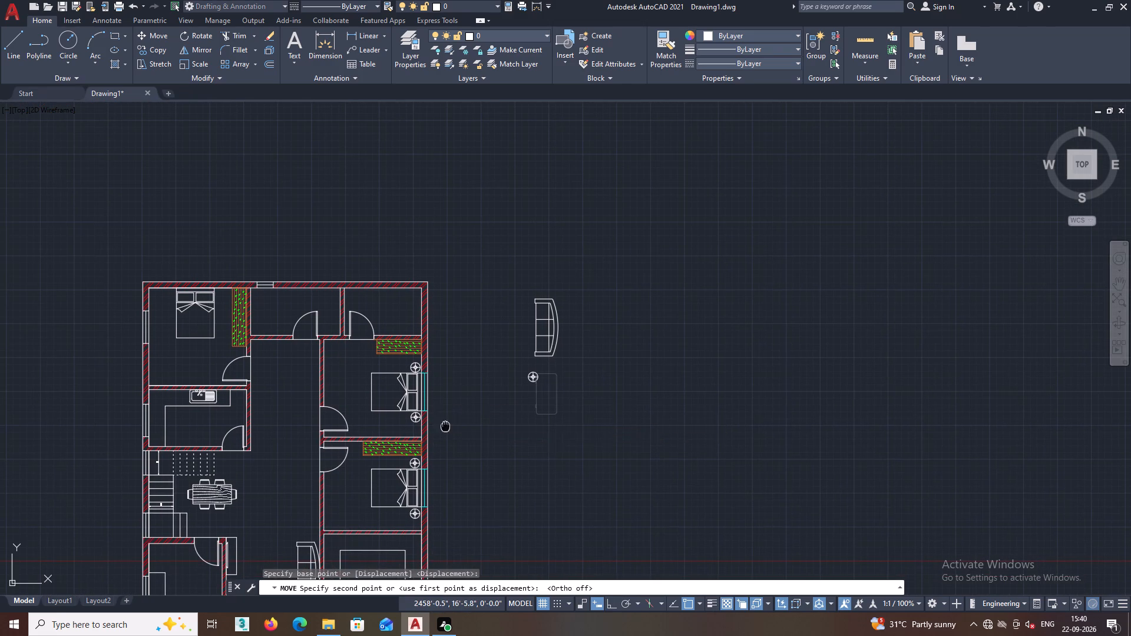
pyautogui.moveTo(448, 424); pyautogui.dragTo(501, 377, button='middle')
pyautogui.moveTo(468, 420); pyautogui.dragTo(504, 357, button='middle')
pyautogui.scroll(3, 389, 450)
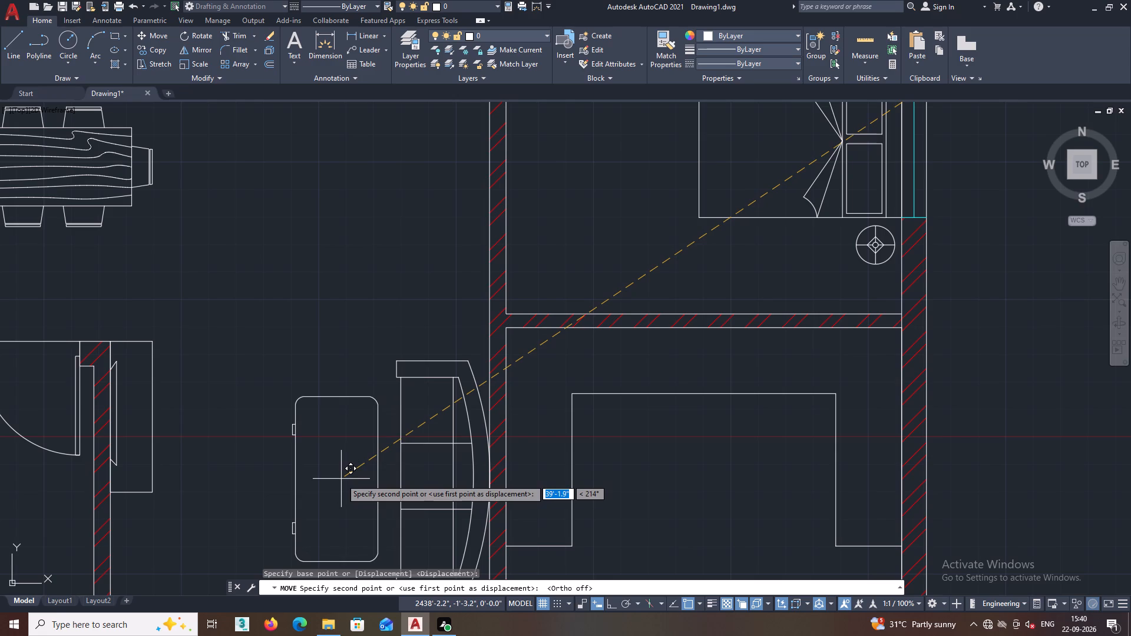
pyautogui.click(336, 481)
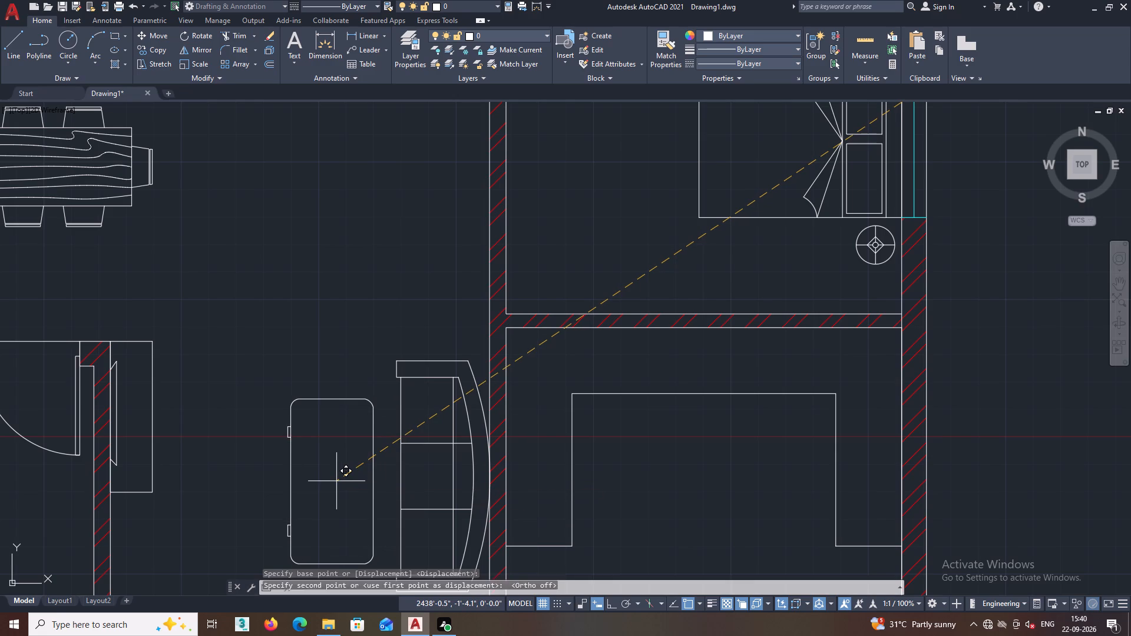
# Delete the leftover sofa and table lamp in the empty area east of the building.
pyautogui.scroll(-2, 445, 473)
pyautogui.moveTo(454, 472); pyautogui.dragTo(487, 443, button='middle')
pyautogui.moveTo(718, 307); pyautogui.dragTo(696, 424, button='middle')
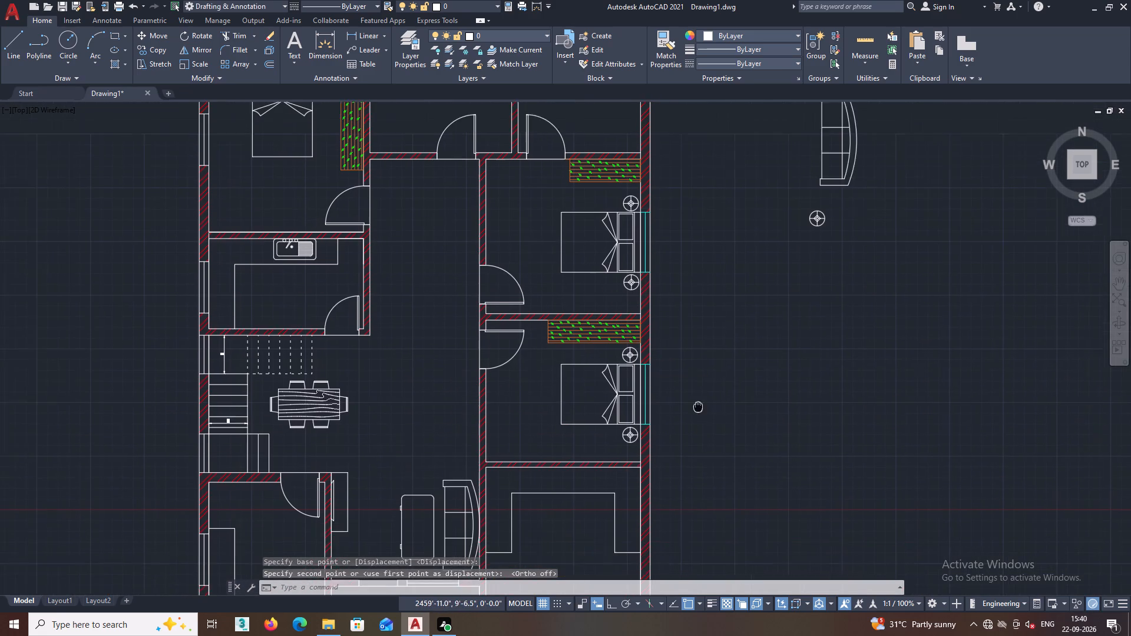
pyautogui.moveTo(696, 424); pyautogui.dragTo(696, 425, button='middle')
pyautogui.moveTo(774, 350); pyautogui.dragTo(749, 423, button='middle')
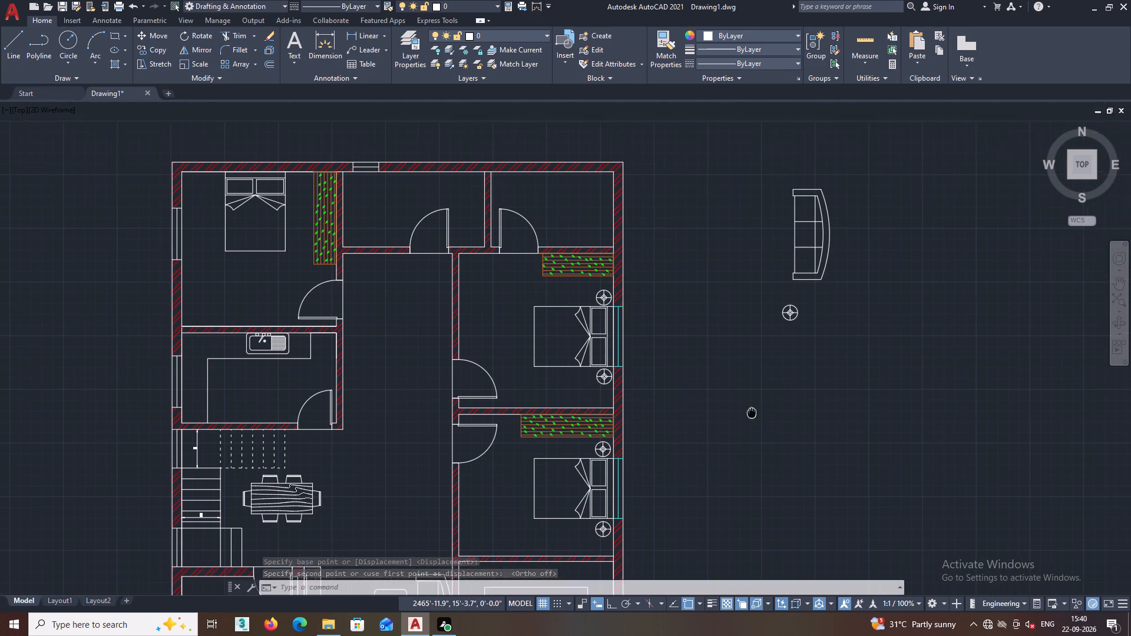
pyautogui.moveTo(749, 423); pyautogui.dragTo(776, 344, button='middle')
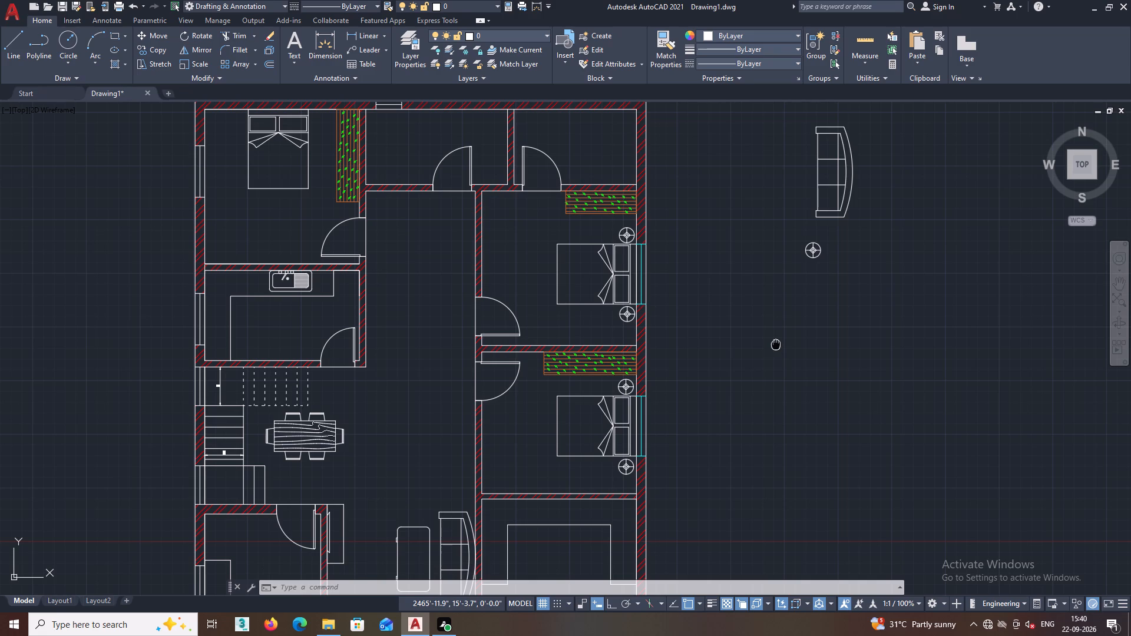
pyautogui.moveTo(776, 344); pyautogui.dragTo(786, 311, button='middle')
pyautogui.moveTo(793, 273); pyautogui.dragTo(787, 405, button='middle')
pyautogui.click(932, 317)
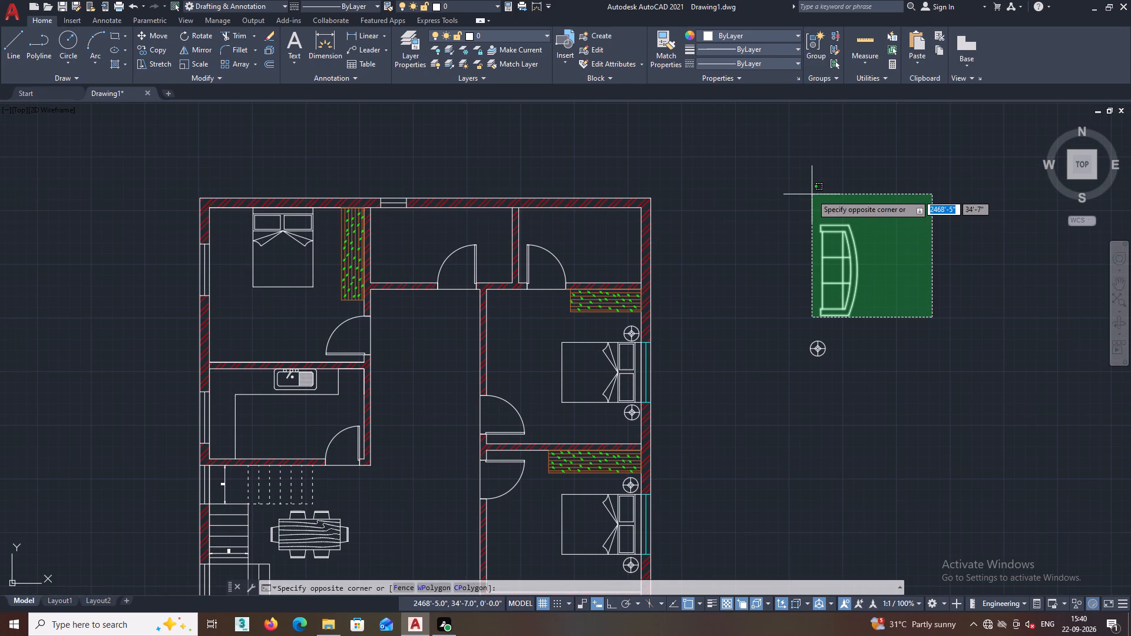
pyautogui.doubleClick(813, 194)
pyautogui.click(852, 394)
pyautogui.moveTo(852, 394); pyautogui.dragTo(848, 386)
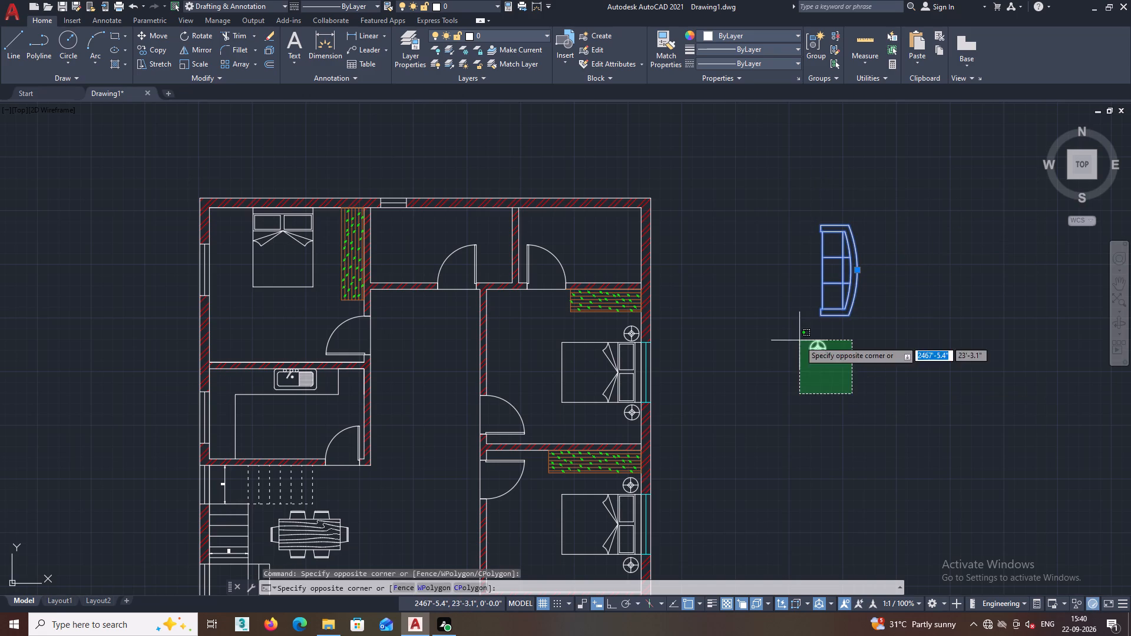
pyautogui.click(799, 340)
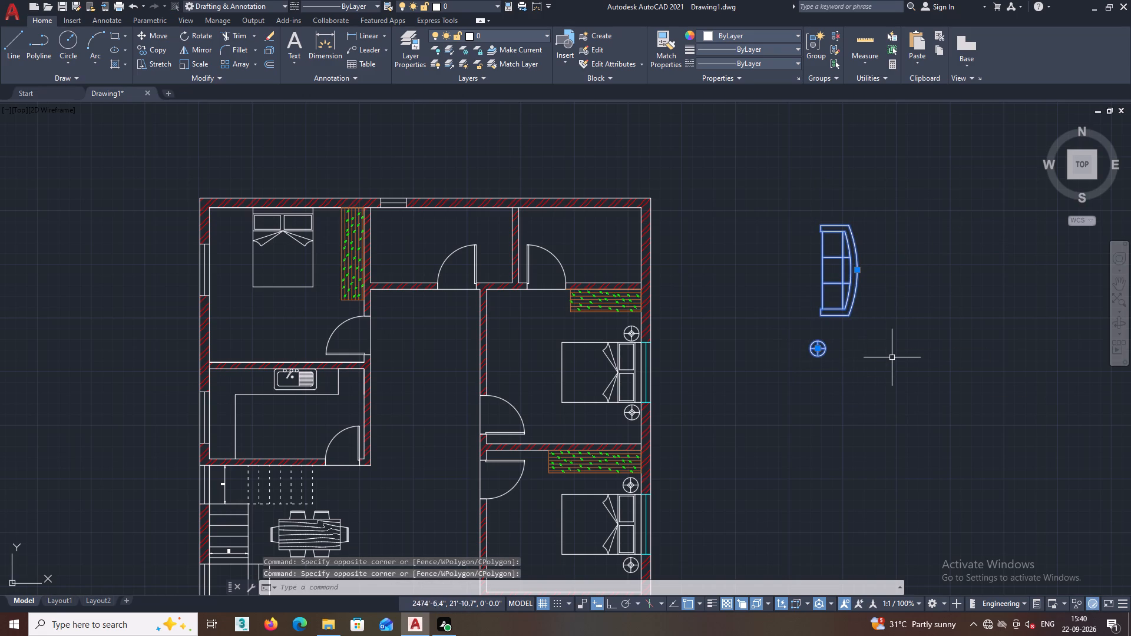
pyautogui.press('Delete')
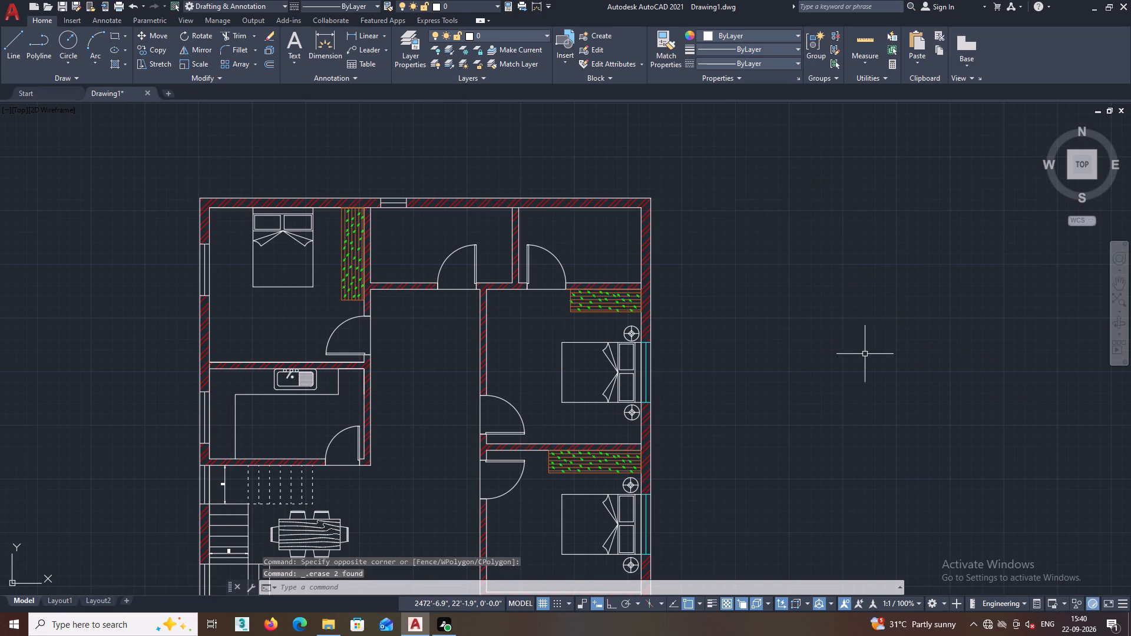
# Copy the table lamp from the north side of the northeast bedroom's bed to both sides of the northwest bedroom's bed.
pyautogui.moveTo(303, 261); pyautogui.dragTo(344, 346, button='middle')
pyautogui.scroll(2, 349, 319)
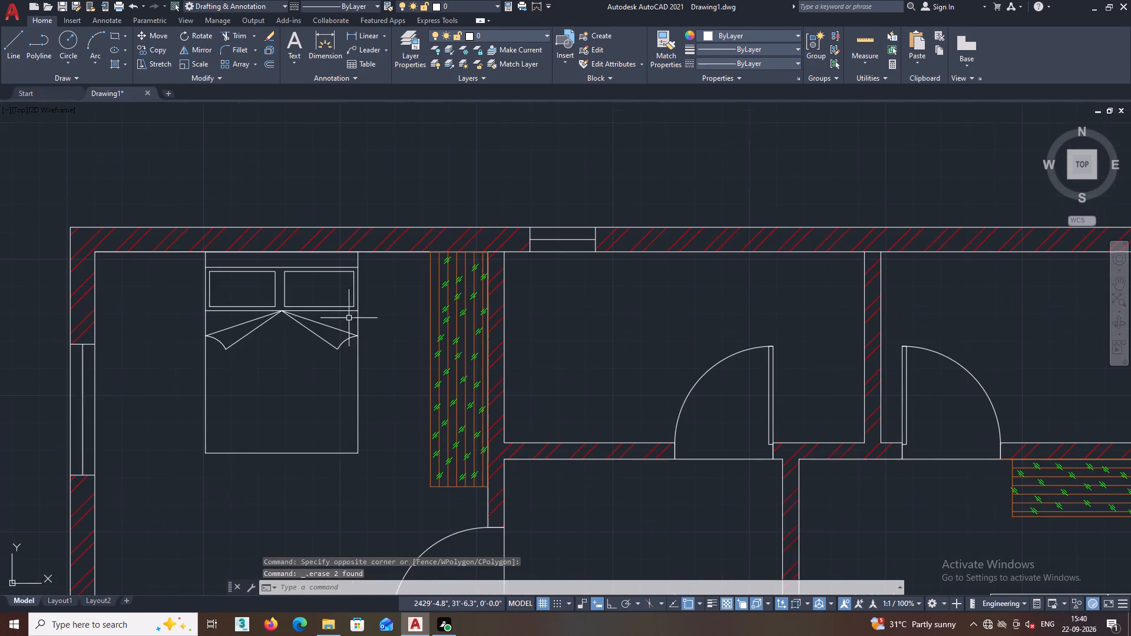
pyautogui.moveTo(448, 317); pyautogui.dragTo(442, 305, button='middle')
pyautogui.scroll(-3, 440, 303)
pyautogui.scroll(3, 595, 375)
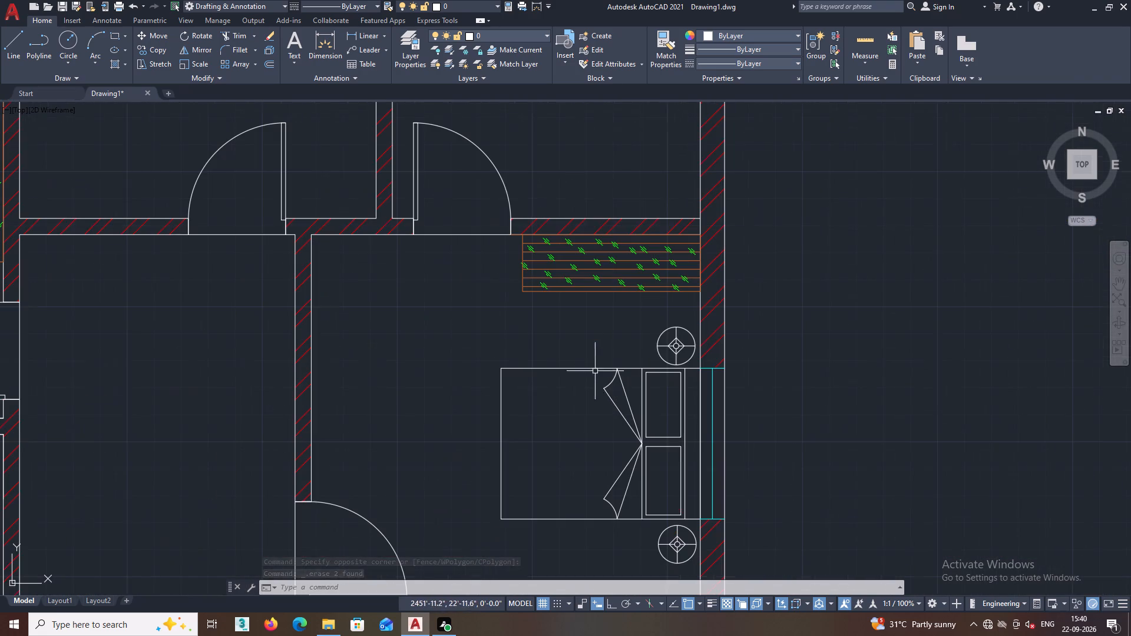
pyautogui.click(674, 346)
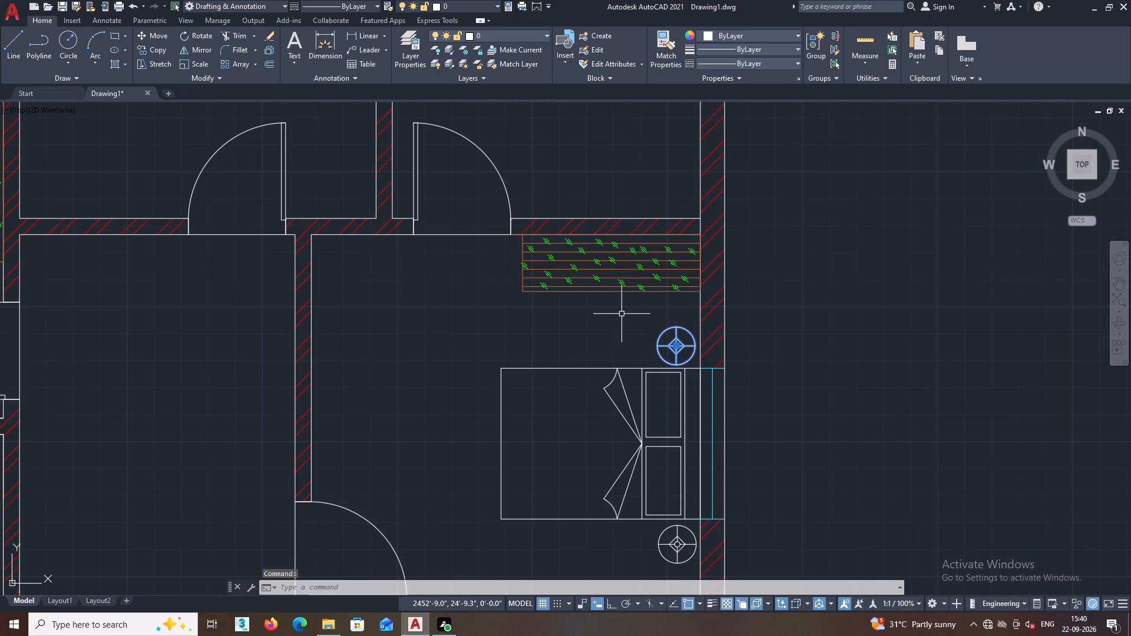
pyautogui.rightClick(621, 314)
pyautogui.click(661, 421)
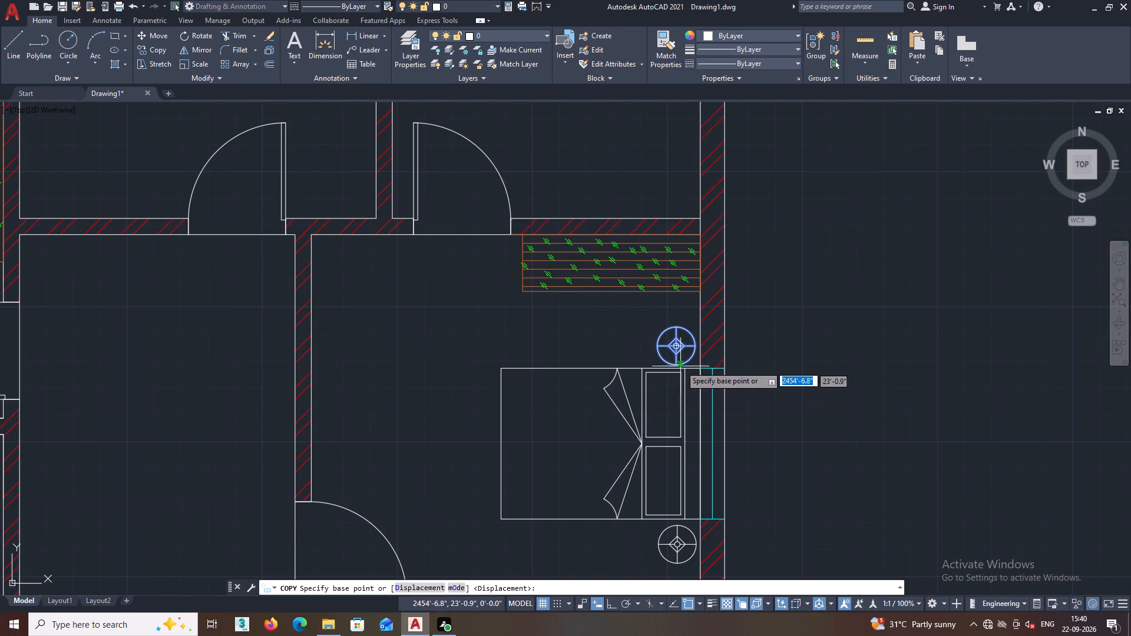
pyautogui.click(676, 347)
pyautogui.moveTo(305, 203); pyautogui.dragTo(544, 324, button='middle')
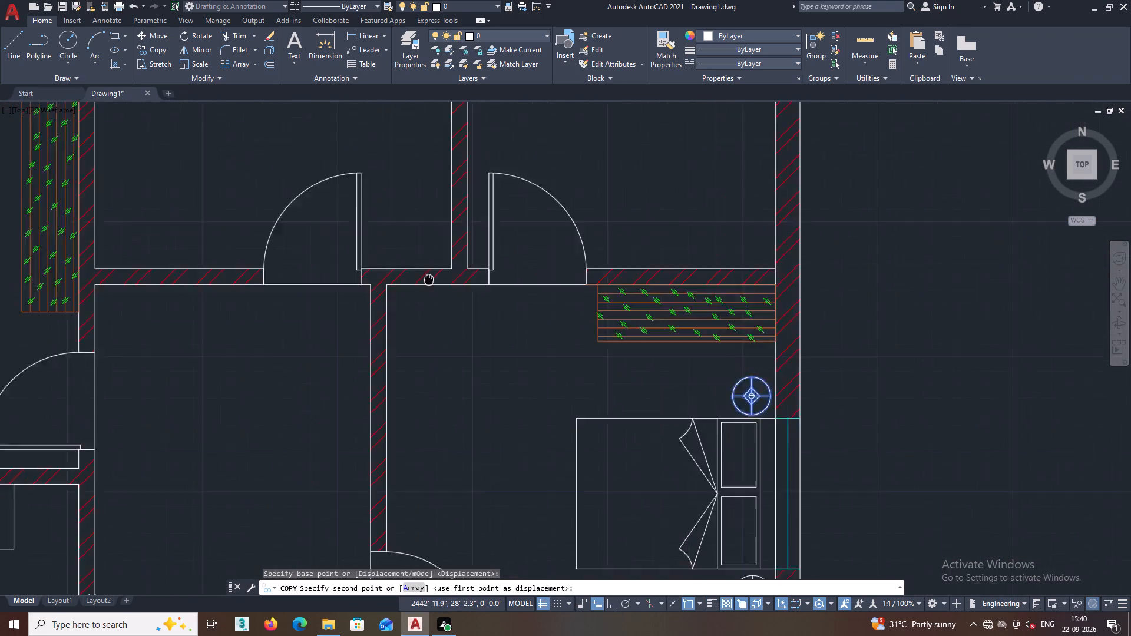
pyautogui.moveTo(544, 324); pyautogui.dragTo(588, 330, button='middle')
pyautogui.scroll(-2, 407, 284)
pyautogui.moveTo(339, 286); pyautogui.dragTo(471, 338, button='middle')
pyautogui.scroll(5, 452, 313)
pyautogui.click(457, 221)
pyautogui.moveTo(408, 233); pyautogui.dragTo(625, 240, button='middle')
pyautogui.moveTo(352, 220); pyautogui.dragTo(728, 223, button='middle')
pyautogui.scroll(-2, 607, 220)
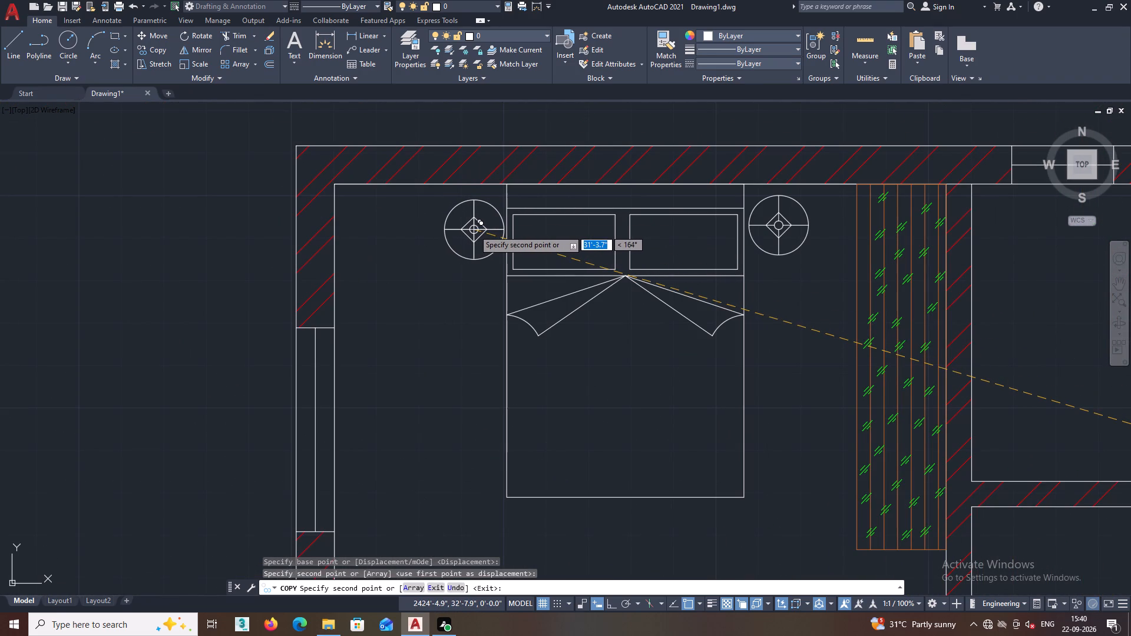
pyautogui.click(472, 236)
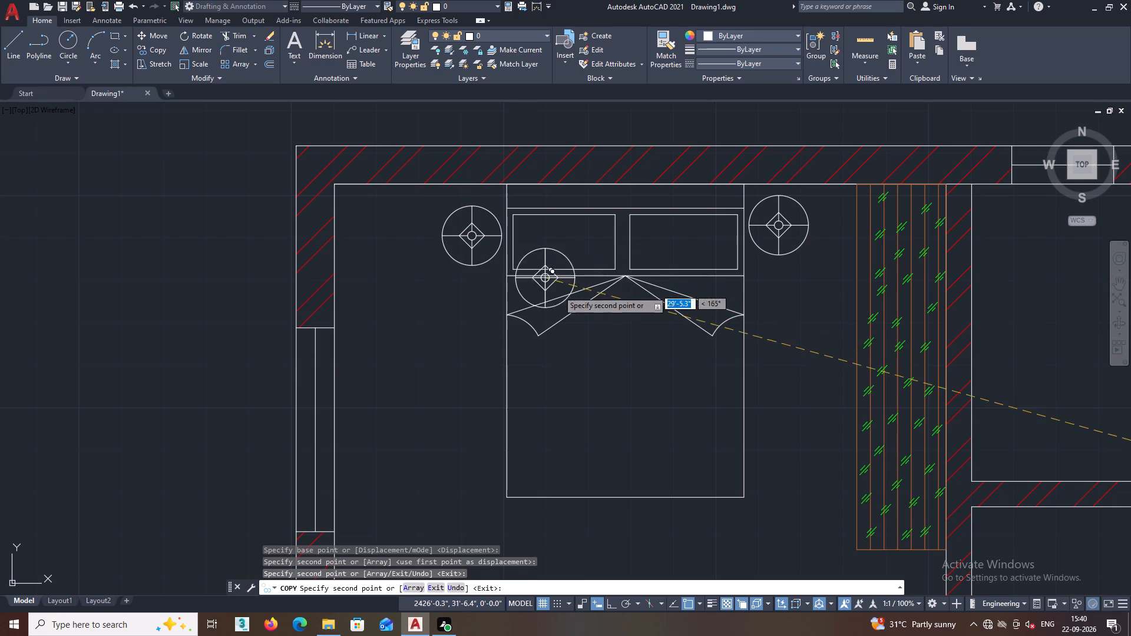
pyautogui.moveTo(584, 336); pyautogui.dragTo(554, 286, button='middle')
pyautogui.press('Escape')
# Insert the recent block STOVE.dwg in the empty area just west of the kitchen.
pyautogui.moveTo(580, 337); pyautogui.dragTo(547, 276, button='middle')
pyautogui.scroll(-3, 545, 286)
pyautogui.moveTo(548, 337); pyautogui.dragTo(537, 312, button='middle')
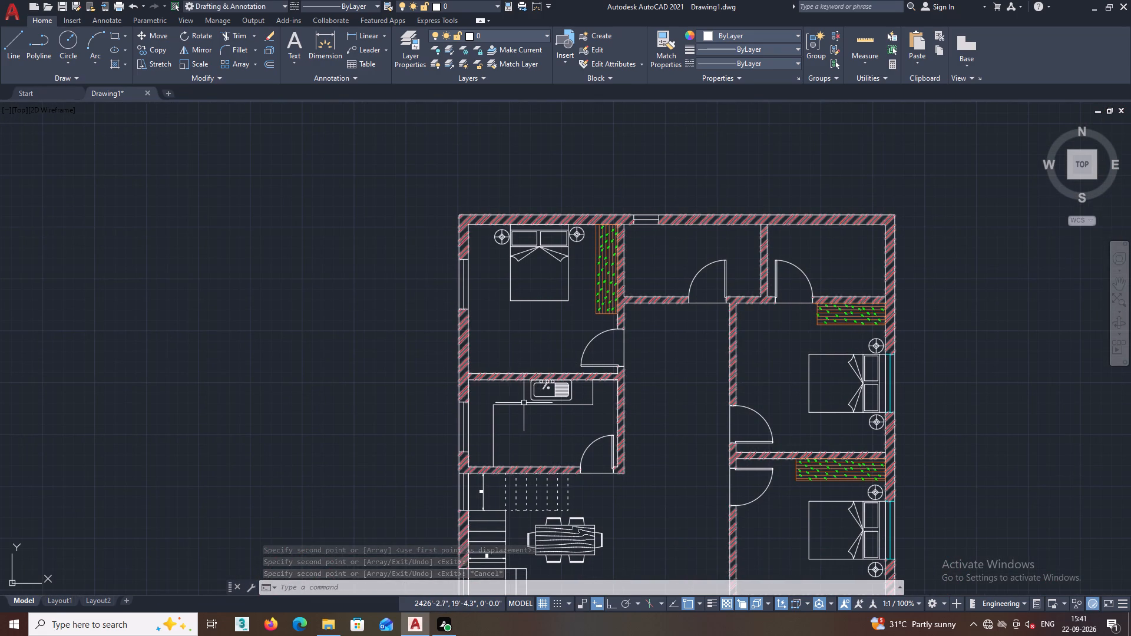
pyautogui.scroll(1, 522, 405)
pyautogui.moveTo(521, 396); pyautogui.dragTo(514, 360, button='middle')
pyautogui.press('i')
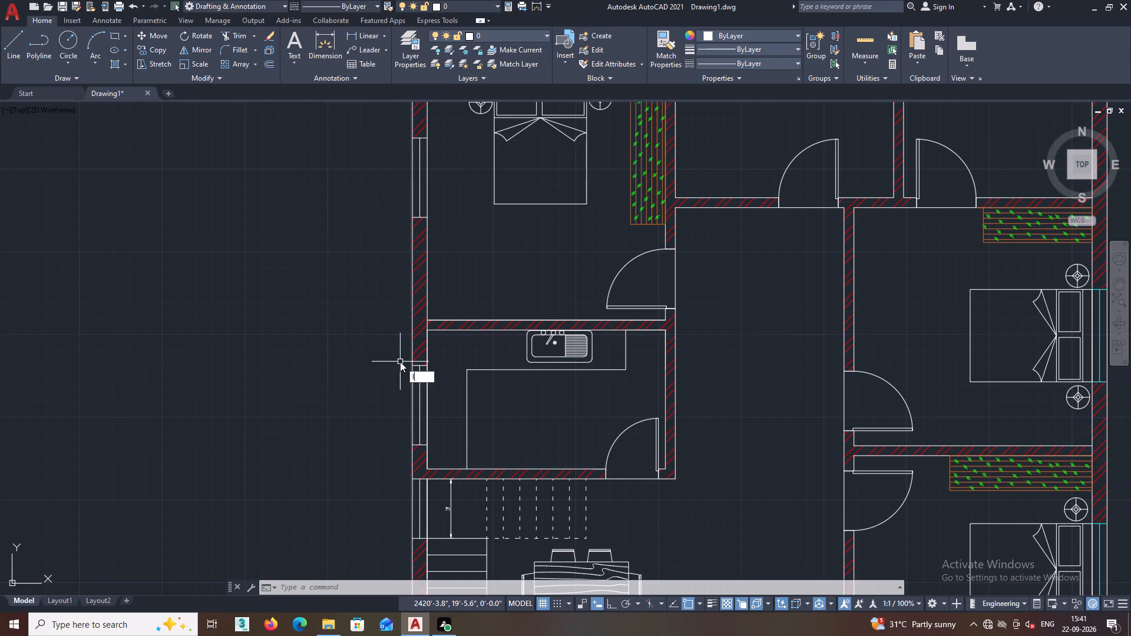
pyautogui.press('Return')
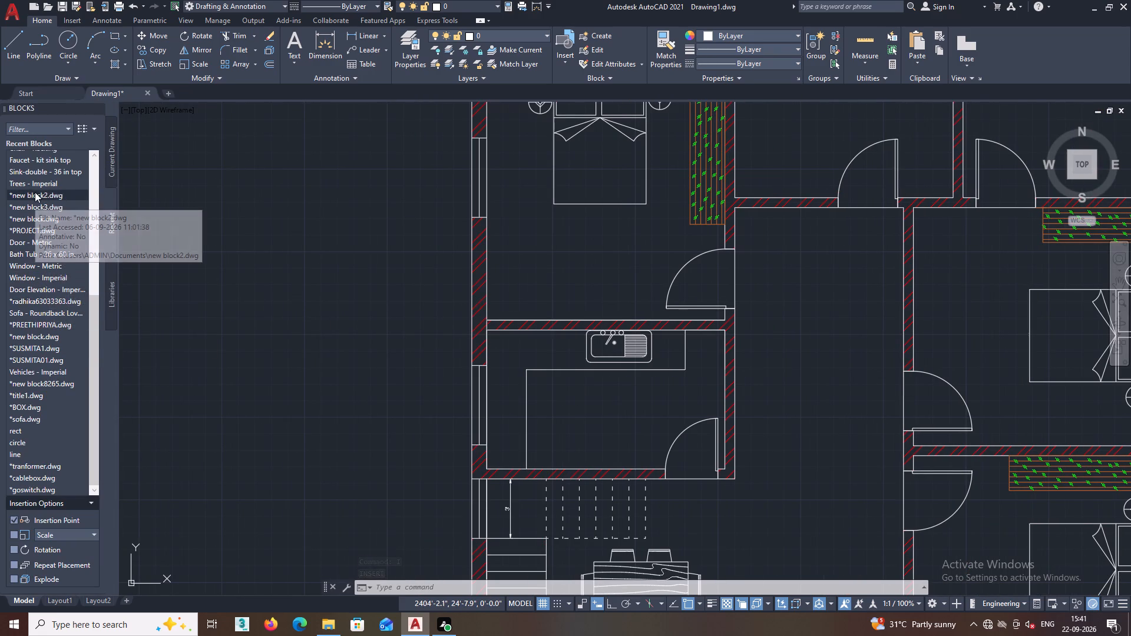
pyautogui.scroll(5, 35, 191)
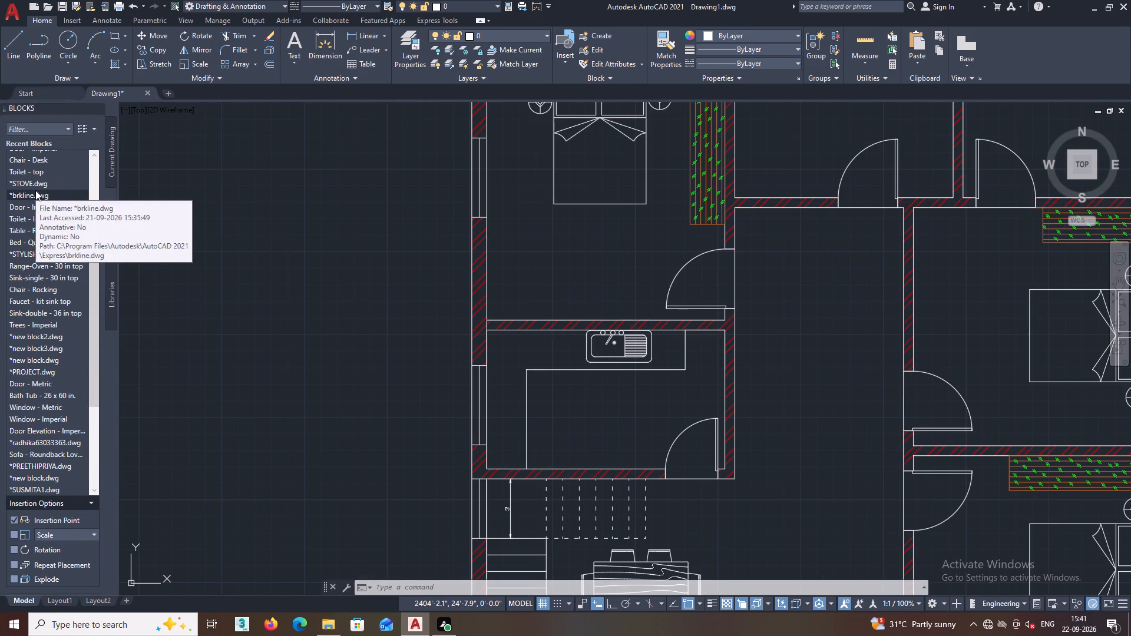
pyautogui.click(34, 181)
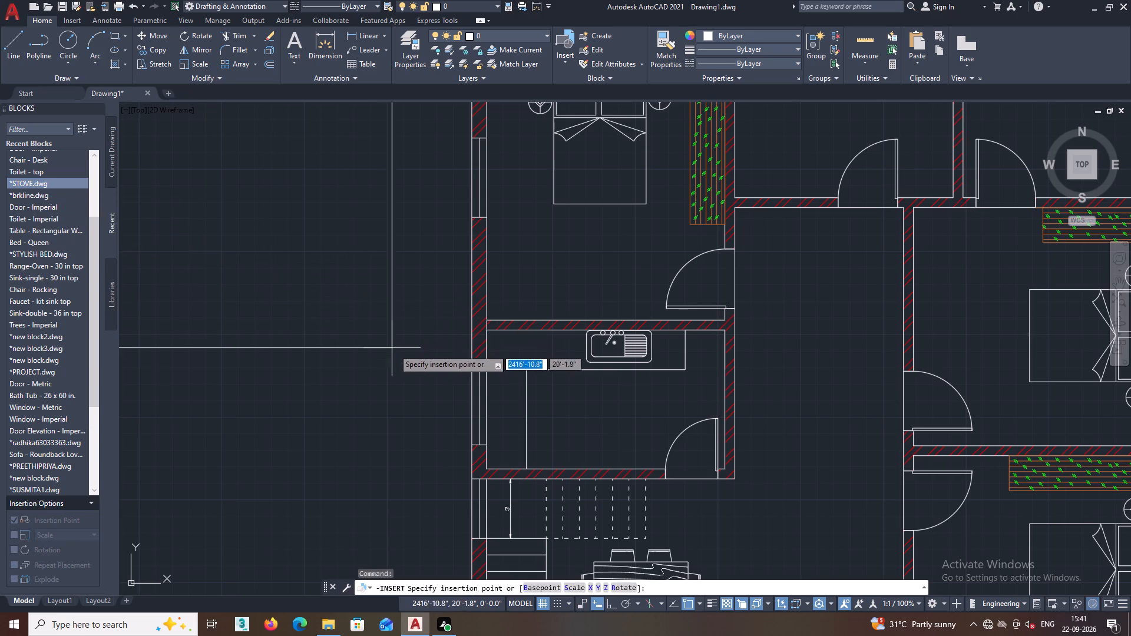
pyautogui.click(405, 362)
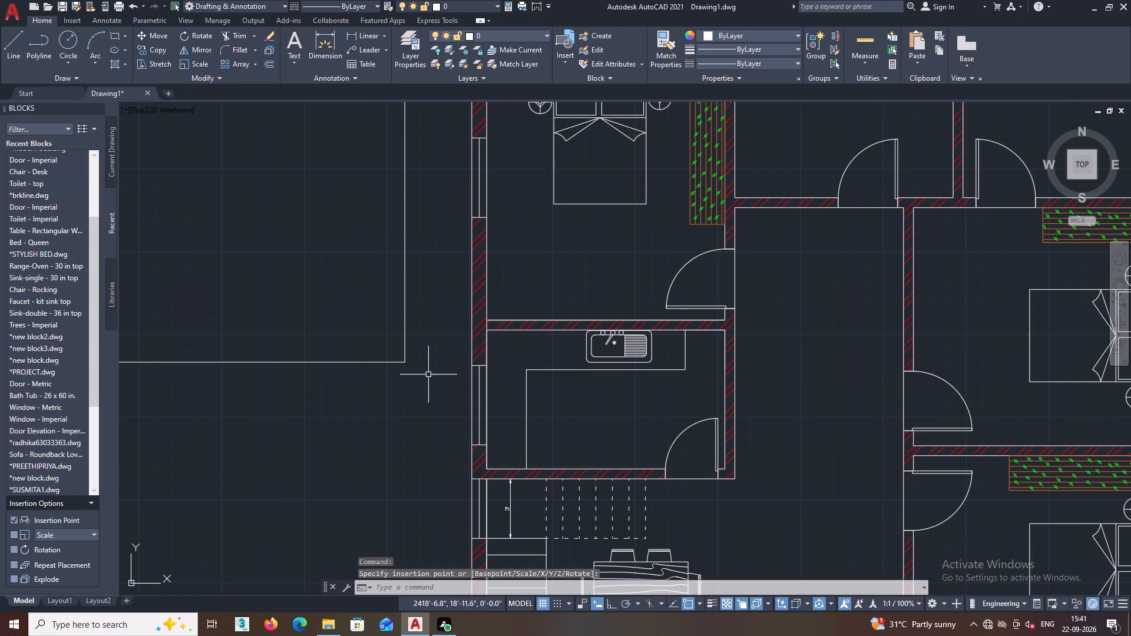
pyautogui.press('Escape')
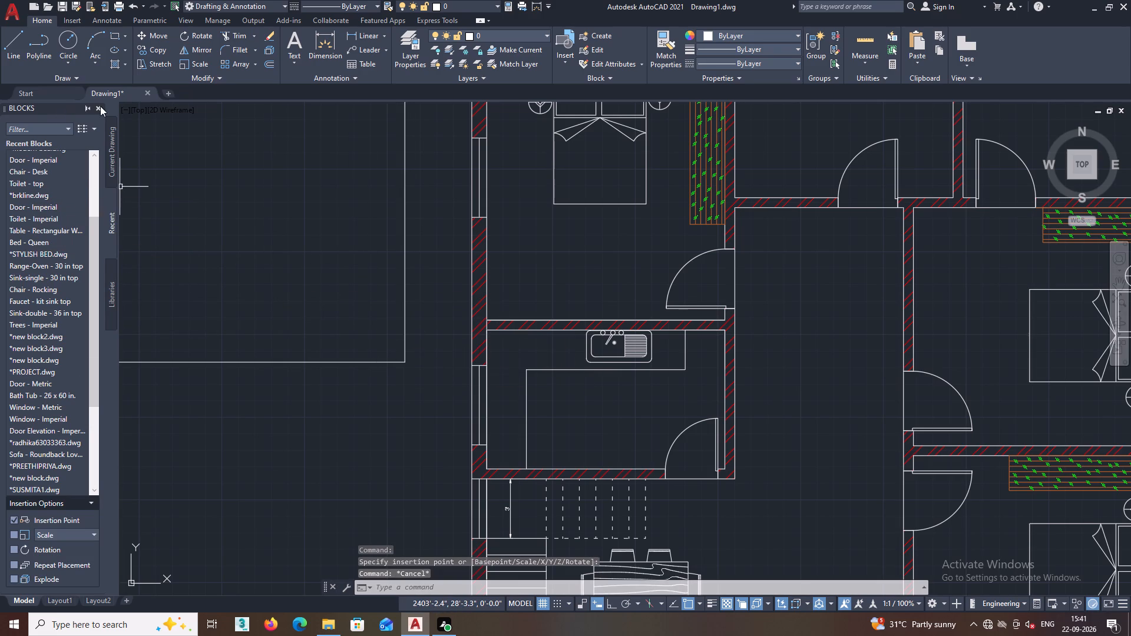
pyautogui.click(100, 106)
# Scale the oversized stove block down about its southeast corner until it is narrow enough for the kitchen counter.
pyautogui.scroll(-3, 200, 227)
pyautogui.write('SC')
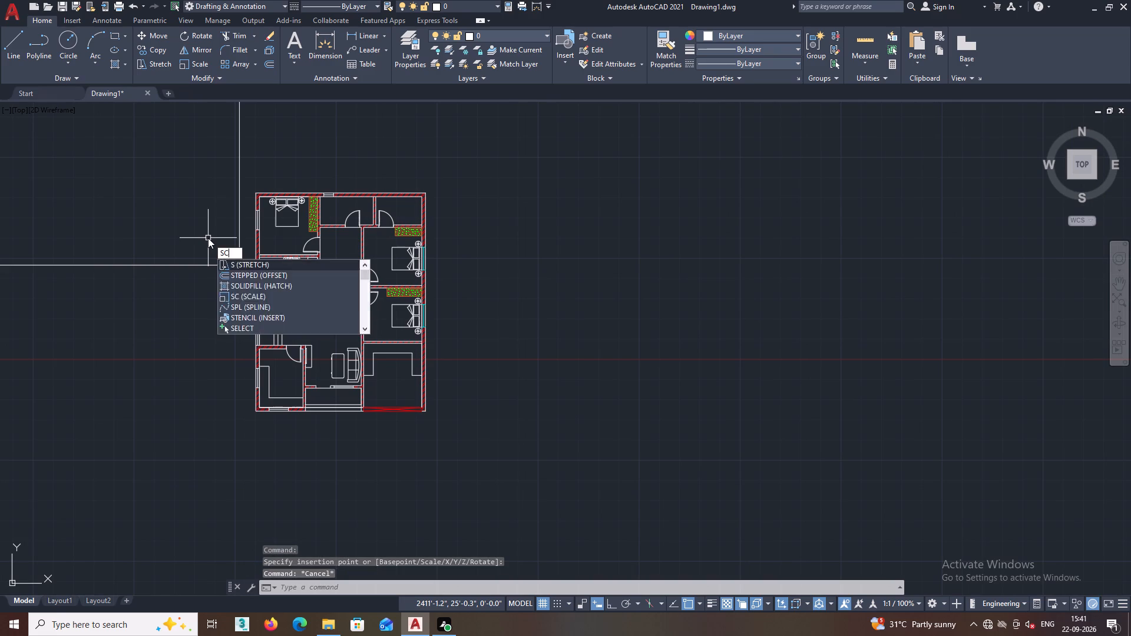
pyautogui.press('Return')
pyautogui.doubleClick(223, 263)
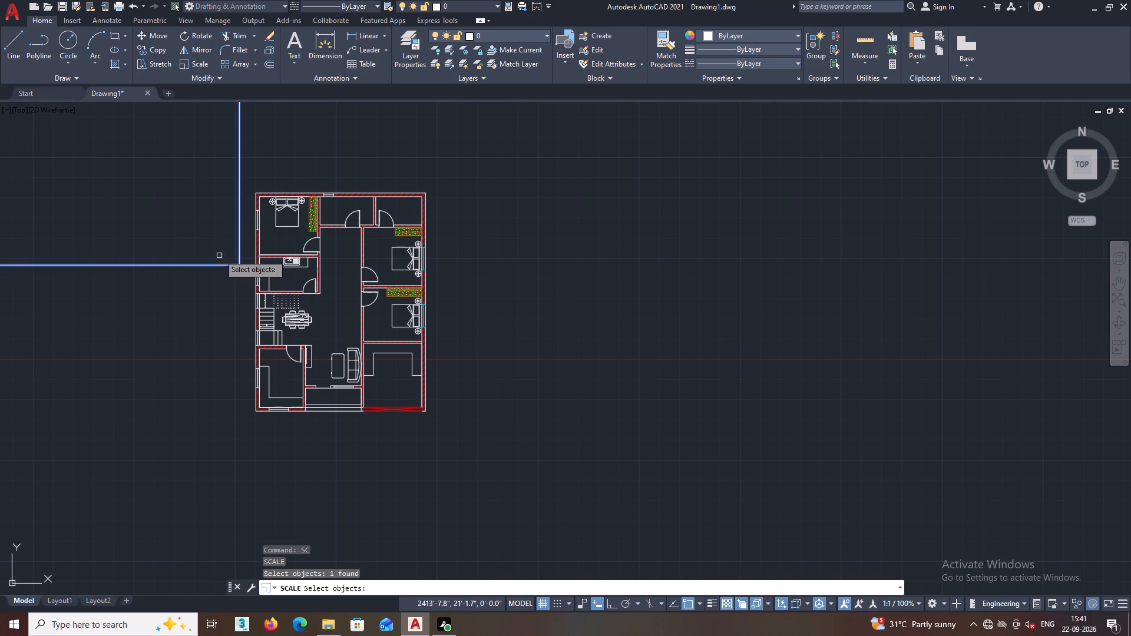
pyautogui.rightClick(207, 224)
pyautogui.click(239, 265)
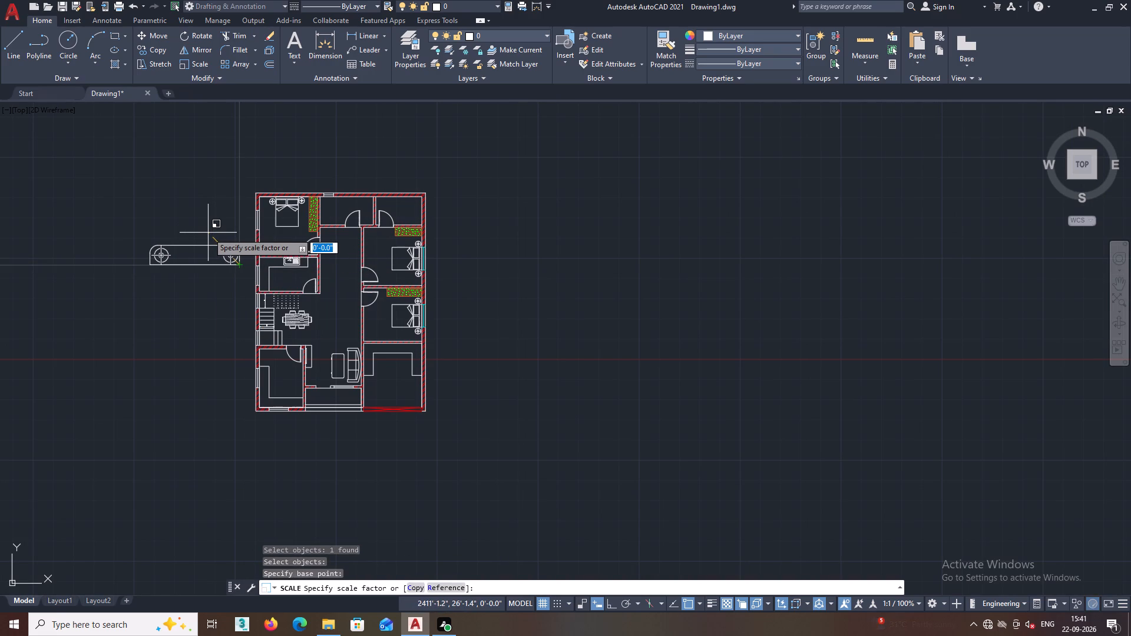
pyautogui.scroll(2, 226, 245)
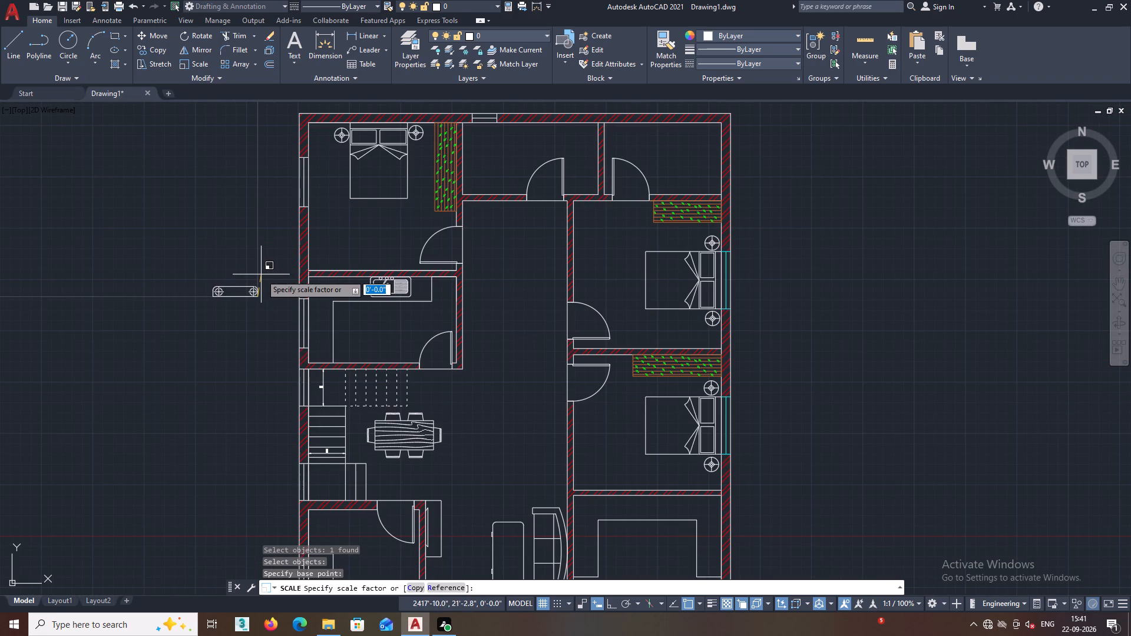
pyautogui.click(261, 274)
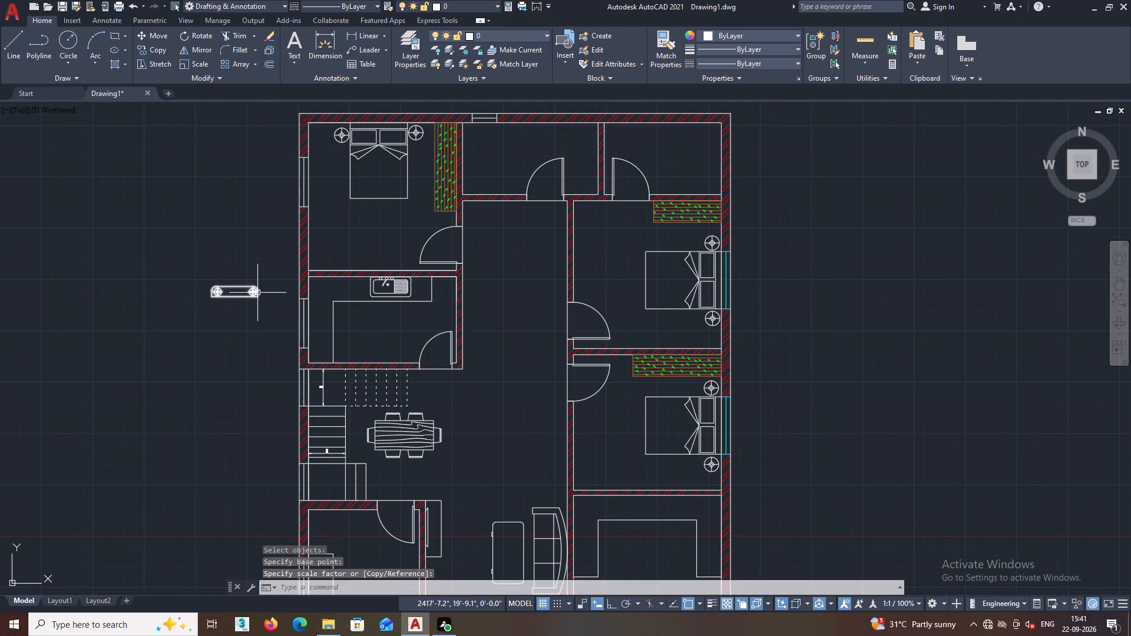
# Rotate the stove block a quarter turn about its centre, with Ortho on, so it runs north-south.
pyautogui.click(256, 292)
pyautogui.rightClick(246, 239)
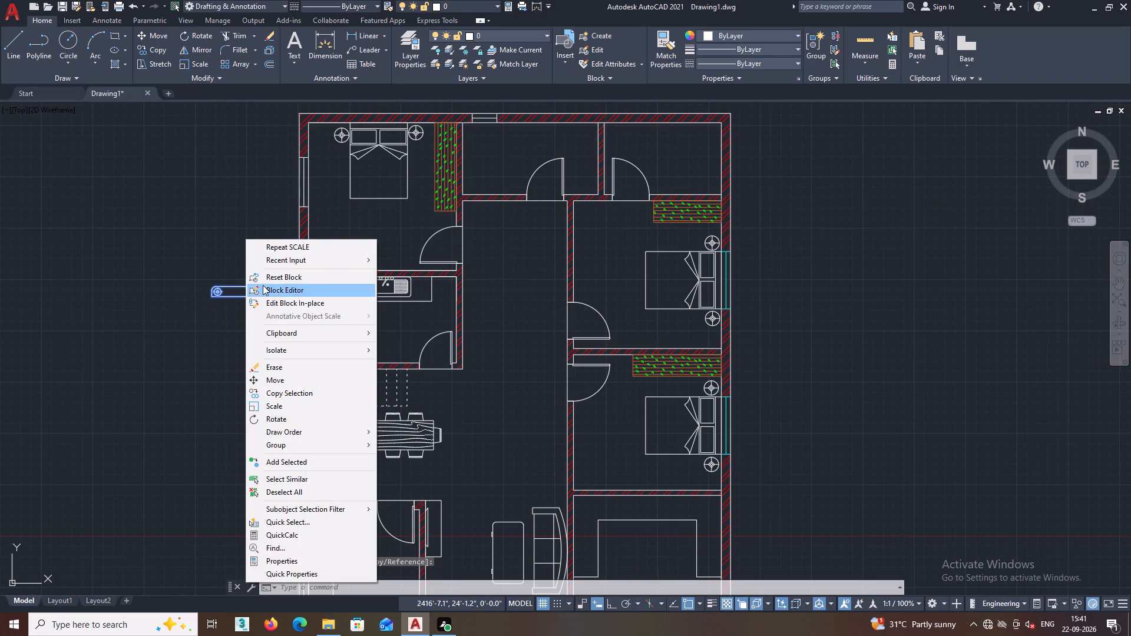
pyautogui.click(289, 420)
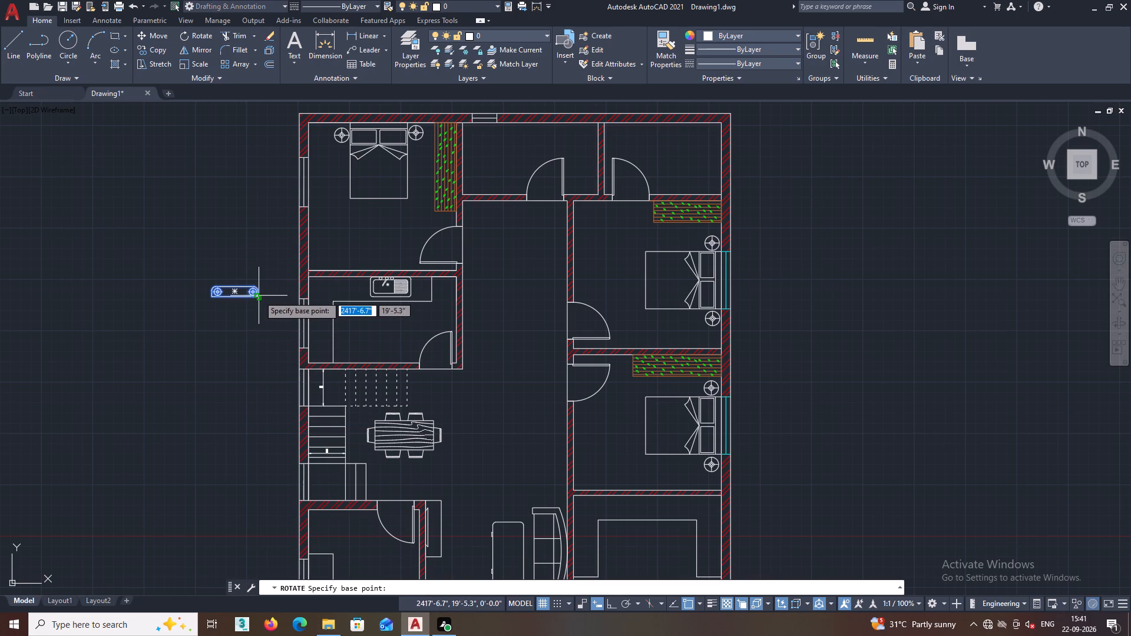
pyautogui.click(235, 291)
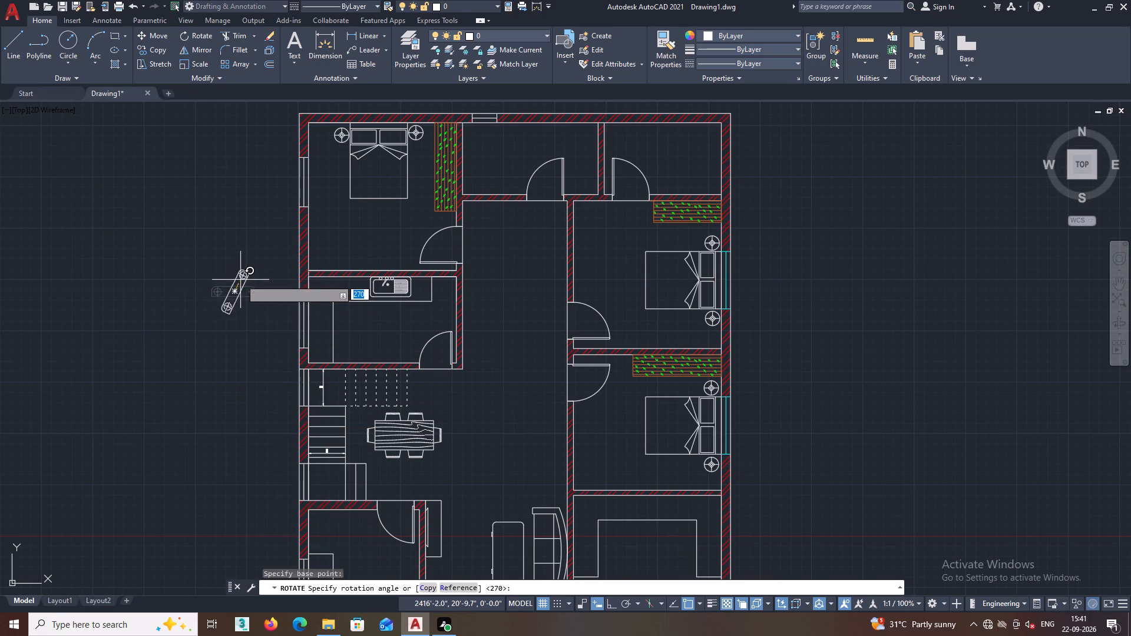
pyautogui.press('F8')
pyautogui.doubleClick(232, 221)
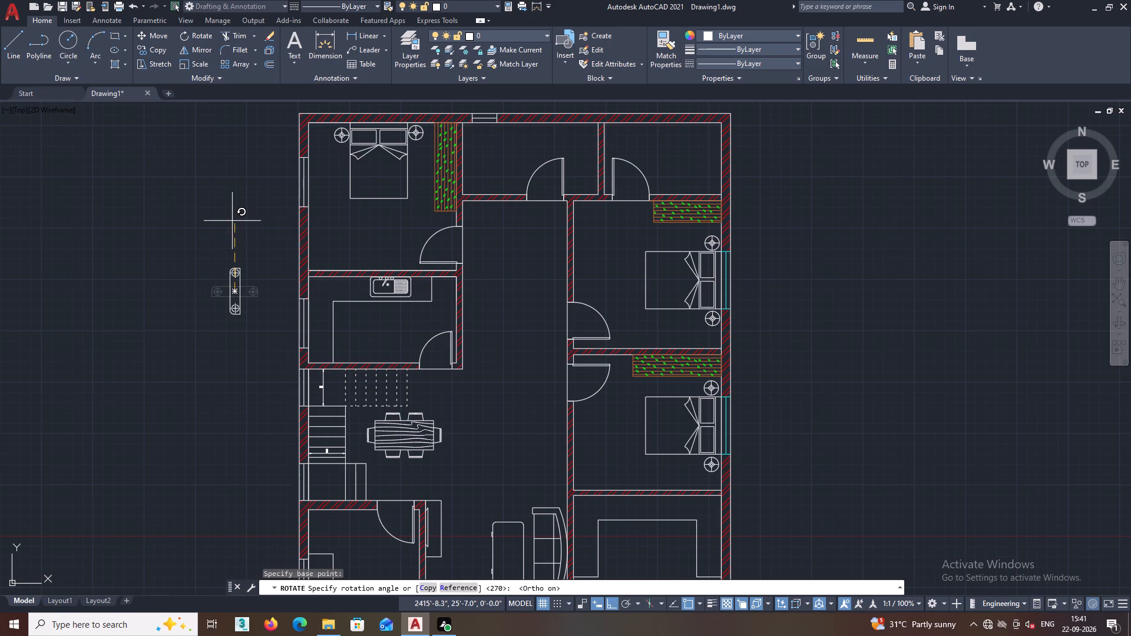
# Move the rotated stove by its centre onto the kitchen's west counter beside the window, with Ortho off.
pyautogui.moveTo(228, 241); pyautogui.dragTo(231, 217, button='middle')
pyautogui.moveTo(255, 300); pyautogui.dragTo(254, 294)
pyautogui.click(233, 216)
pyautogui.rightClick(234, 194)
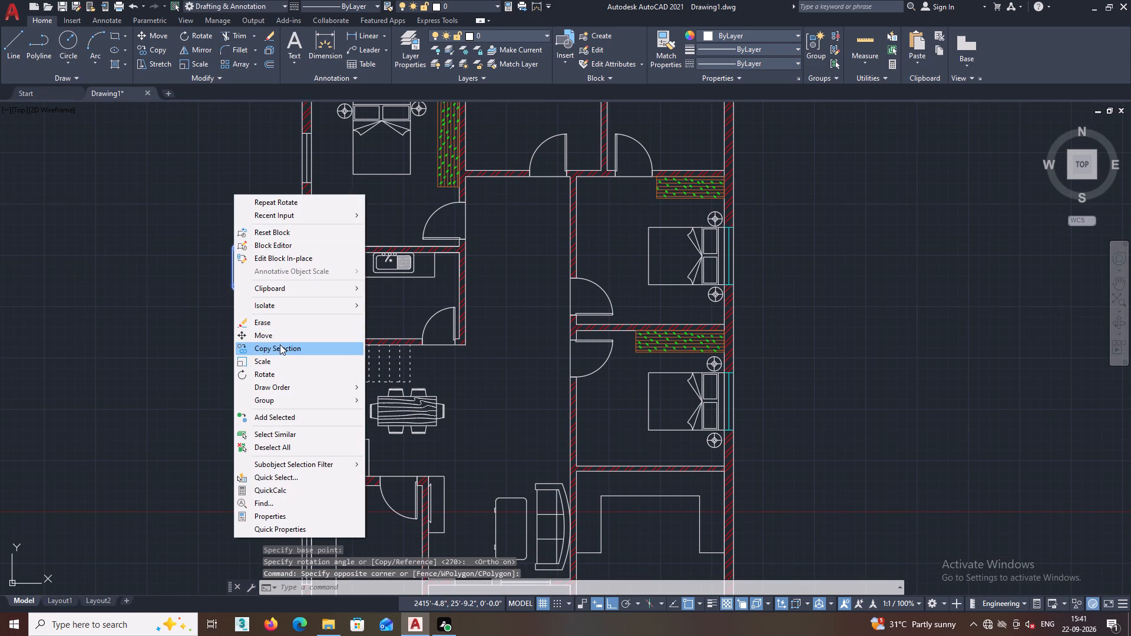
pyautogui.click(276, 336)
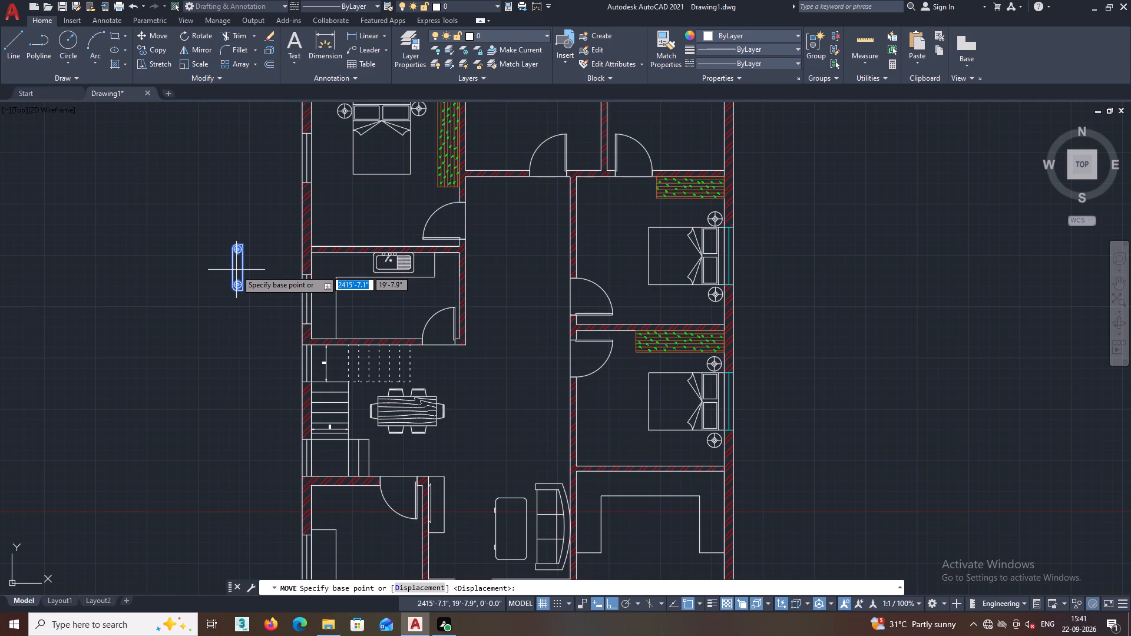
pyautogui.doubleClick(237, 269)
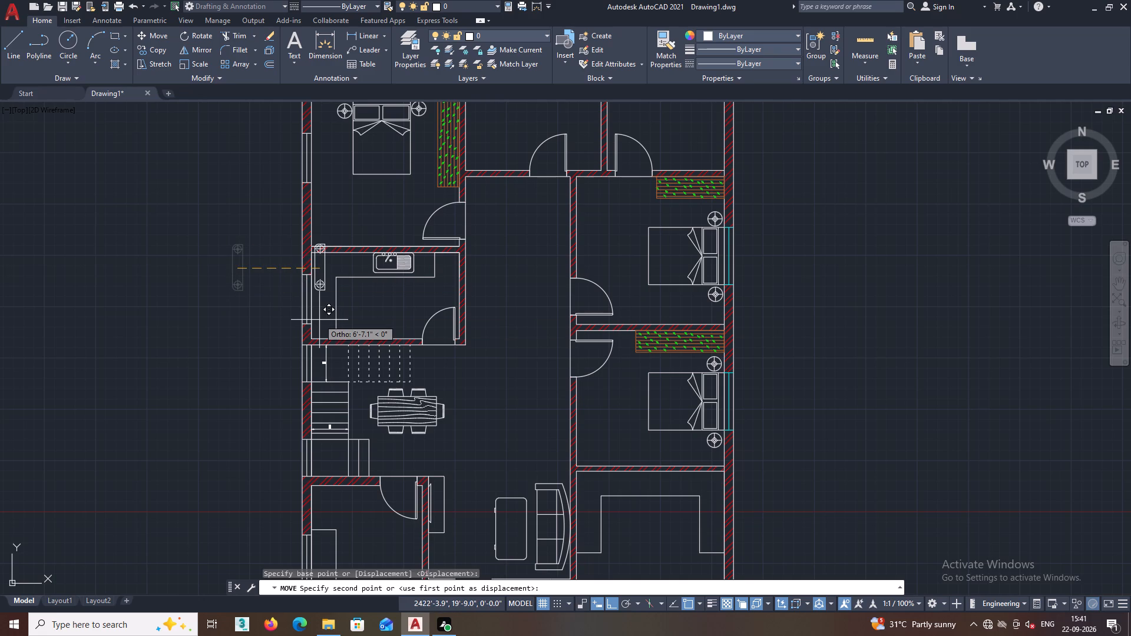
pyautogui.press('F8')
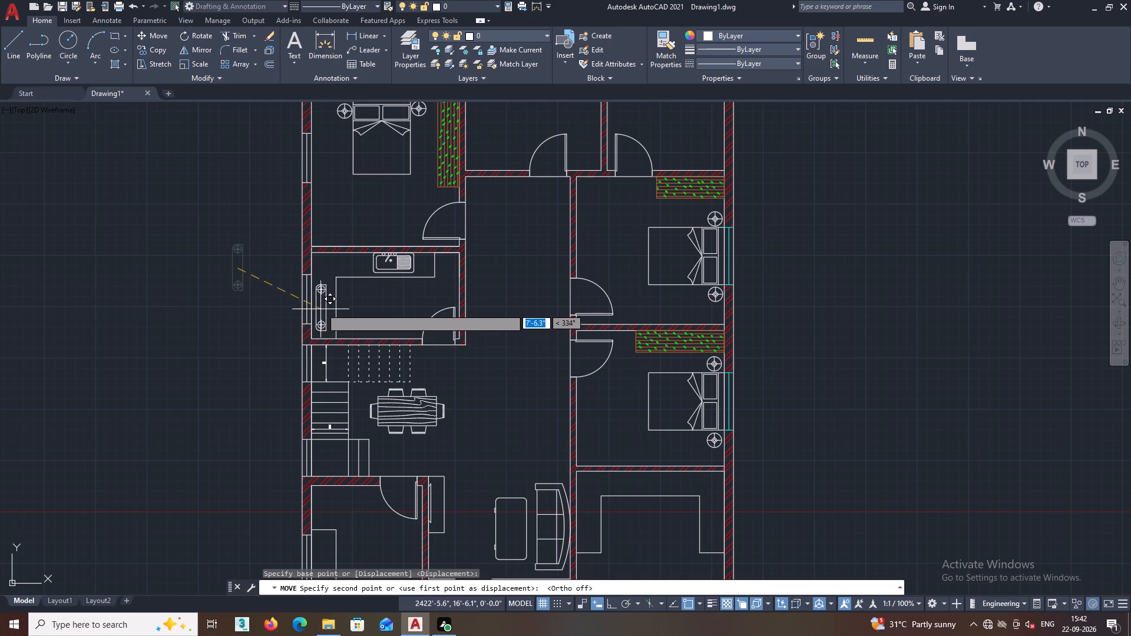
pyautogui.scroll(2, 323, 302)
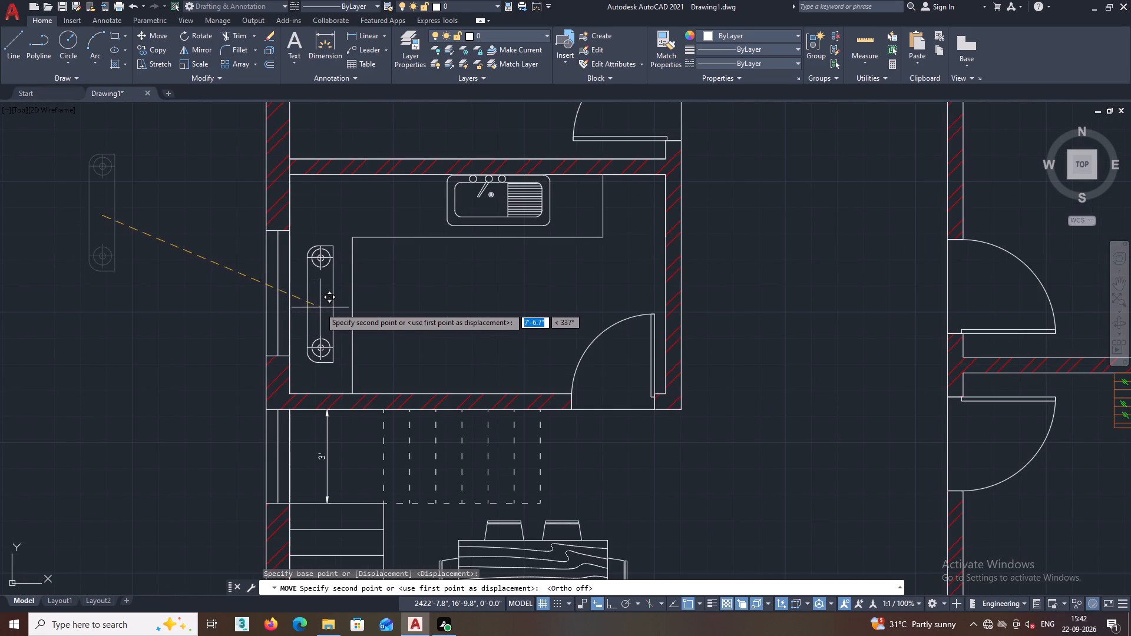
pyautogui.click(318, 307)
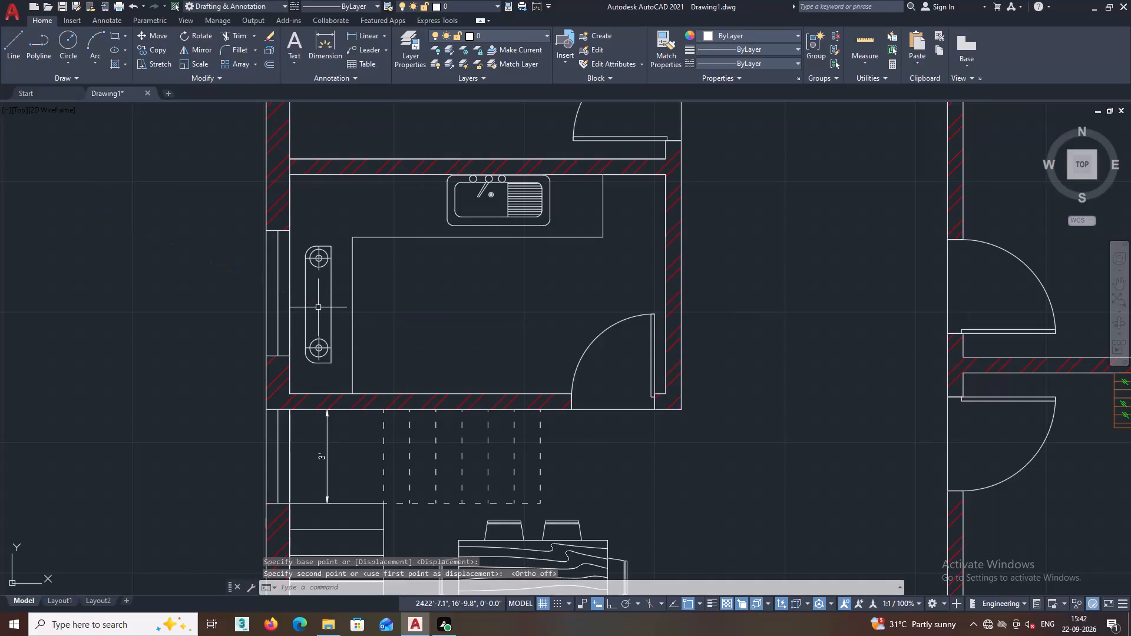
pyautogui.press('Escape')
# Review the furniture layout across the kitchen, staircase, dining area and central hall.
pyautogui.moveTo(441, 273); pyautogui.dragTo(432, 266, button='middle')
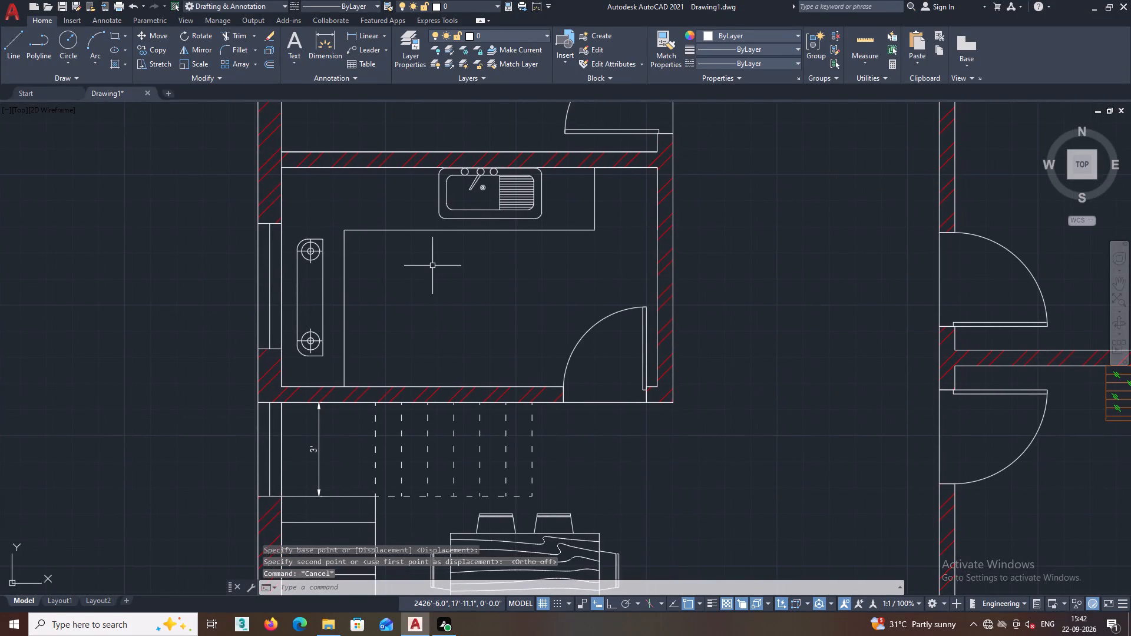
pyautogui.scroll(-1, 432, 266)
pyautogui.moveTo(433, 271); pyautogui.dragTo(381, 261, button='middle')
pyautogui.scroll(-1, 382, 261)
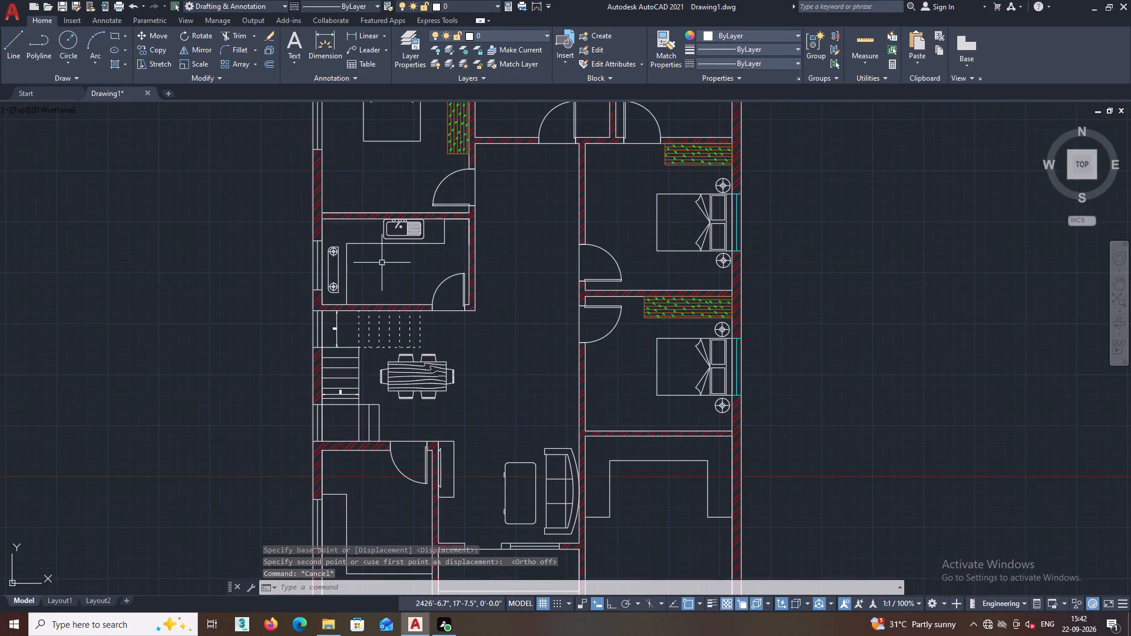
pyautogui.moveTo(382, 268); pyautogui.dragTo(379, 244, button='middle')
pyautogui.scroll(2, 330, 306)
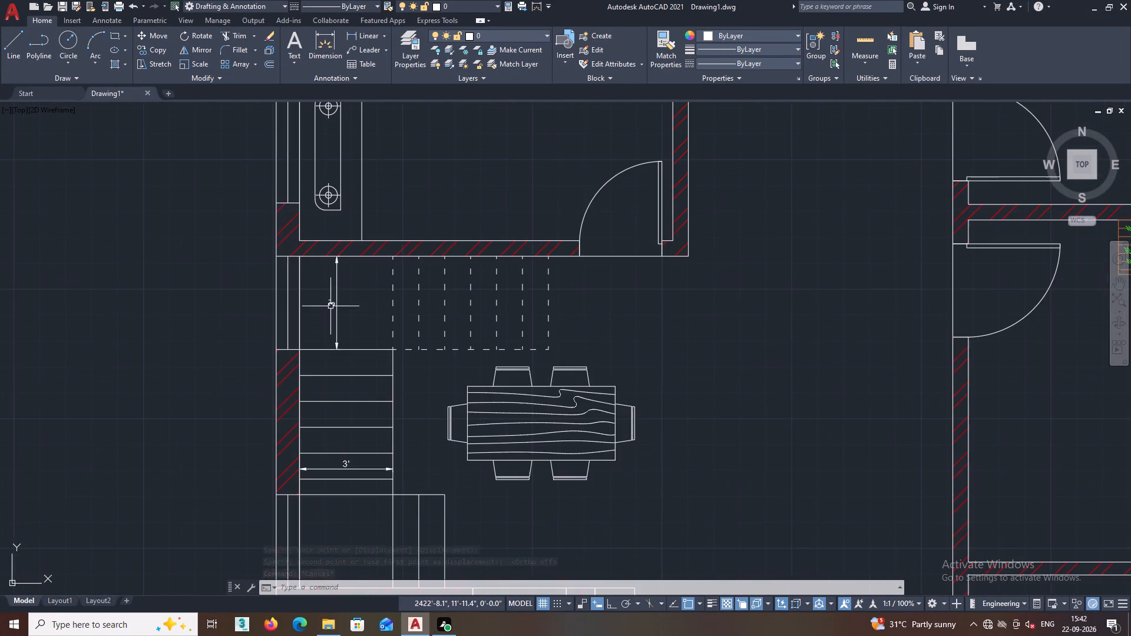
pyautogui.moveTo(344, 310); pyautogui.dragTo(301, 237, button='middle')
pyautogui.scroll(-1, 329, 240)
pyautogui.moveTo(403, 275); pyautogui.dragTo(355, 273, button='middle')
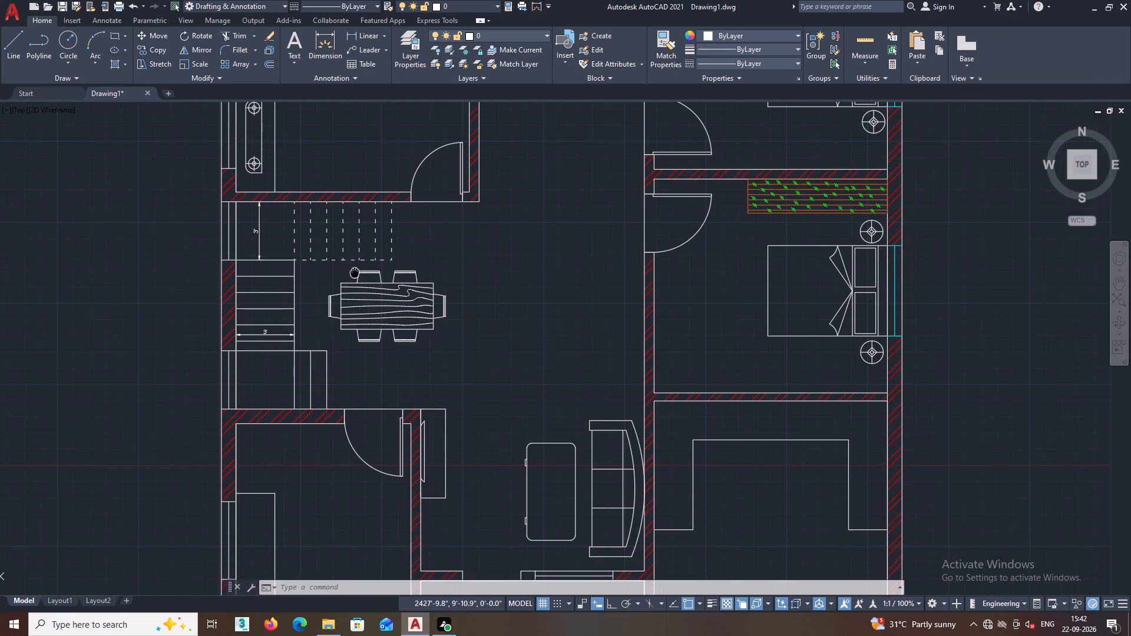
pyautogui.moveTo(355, 273); pyautogui.dragTo(295, 266, button='middle')
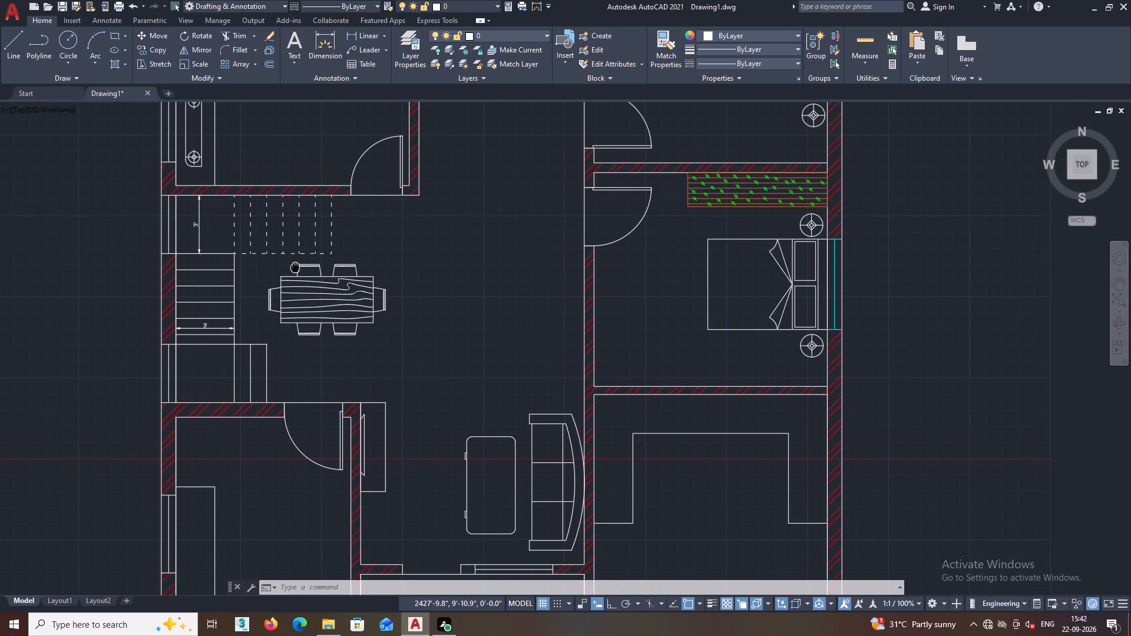
pyautogui.moveTo(295, 266); pyautogui.dragTo(286, 272, button='middle')
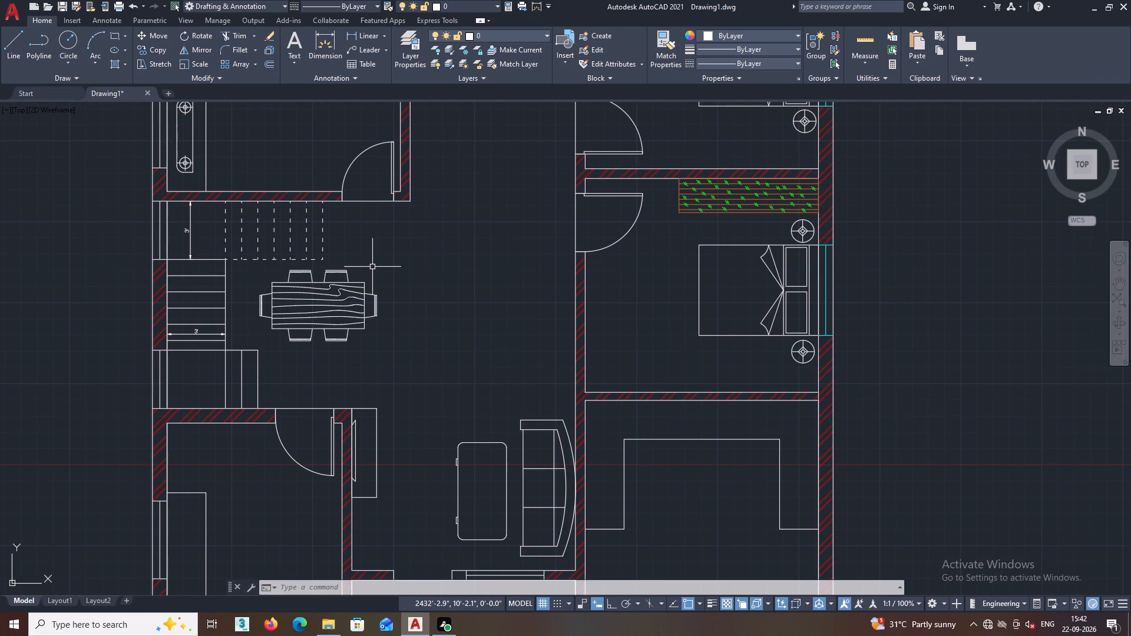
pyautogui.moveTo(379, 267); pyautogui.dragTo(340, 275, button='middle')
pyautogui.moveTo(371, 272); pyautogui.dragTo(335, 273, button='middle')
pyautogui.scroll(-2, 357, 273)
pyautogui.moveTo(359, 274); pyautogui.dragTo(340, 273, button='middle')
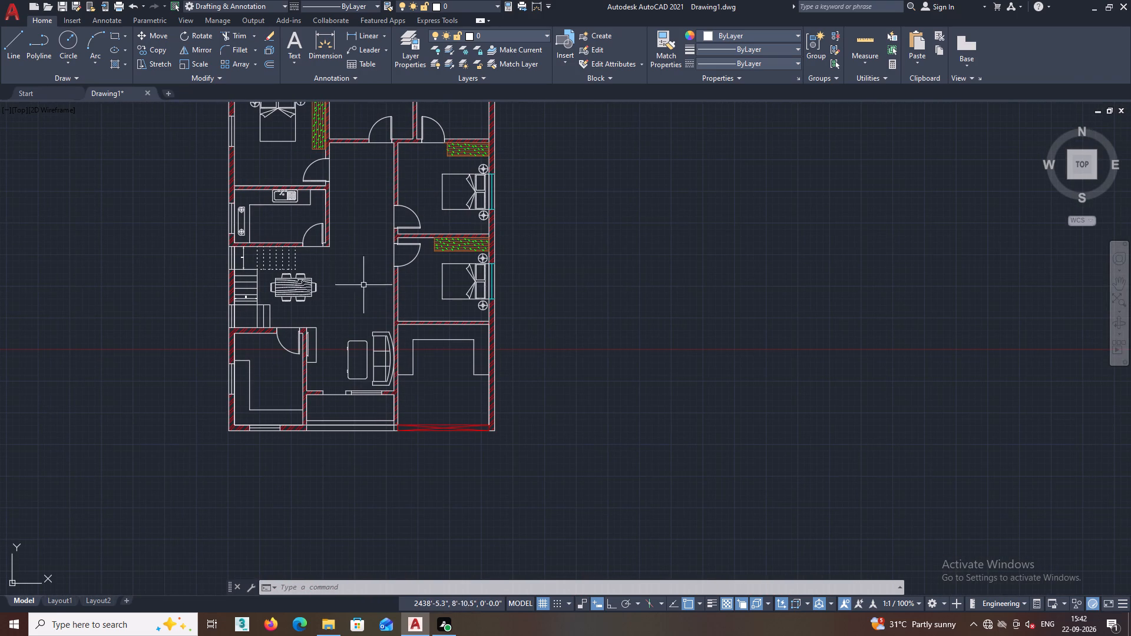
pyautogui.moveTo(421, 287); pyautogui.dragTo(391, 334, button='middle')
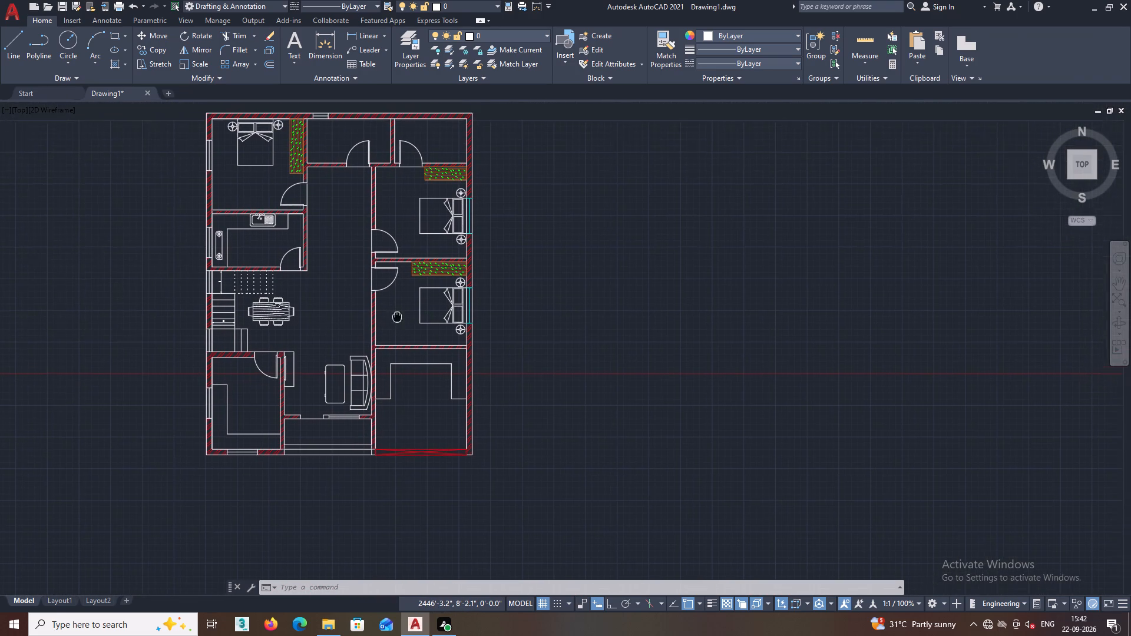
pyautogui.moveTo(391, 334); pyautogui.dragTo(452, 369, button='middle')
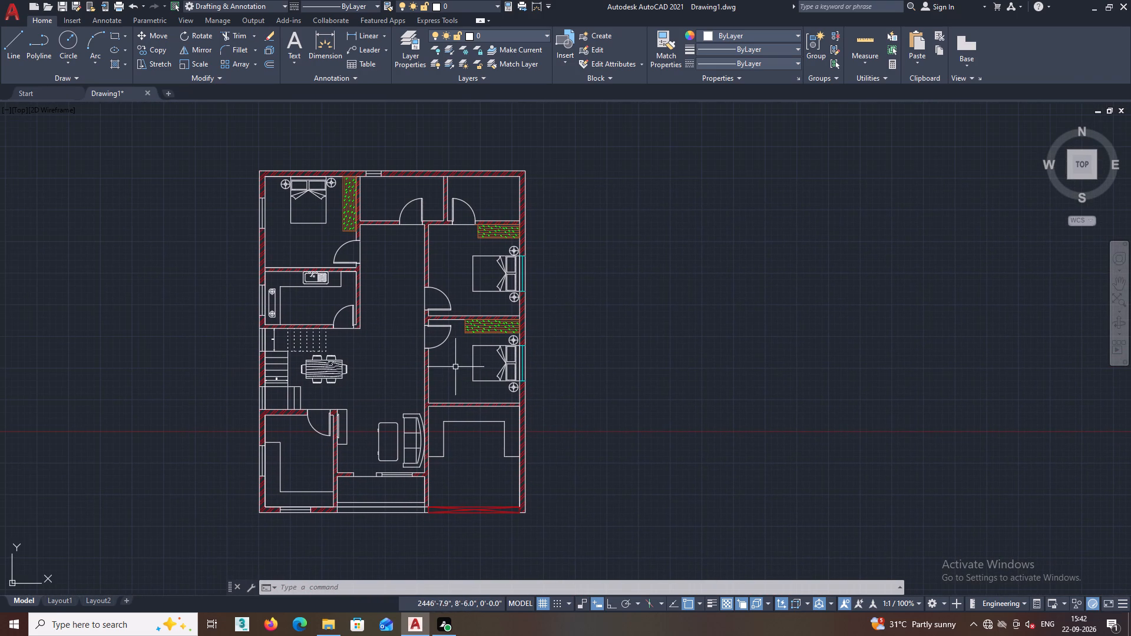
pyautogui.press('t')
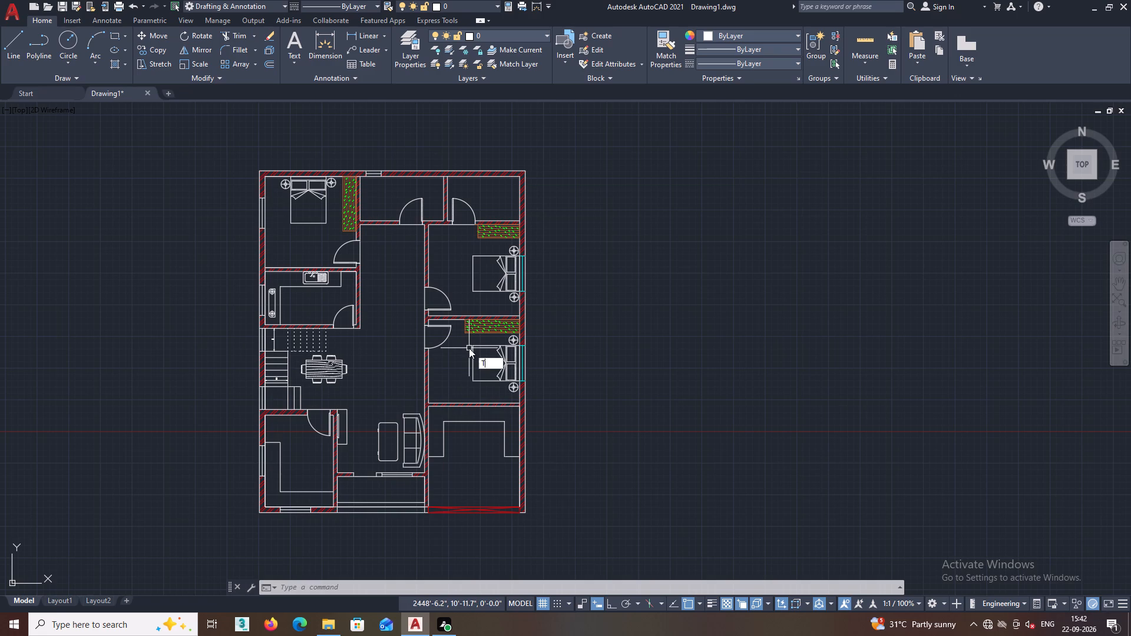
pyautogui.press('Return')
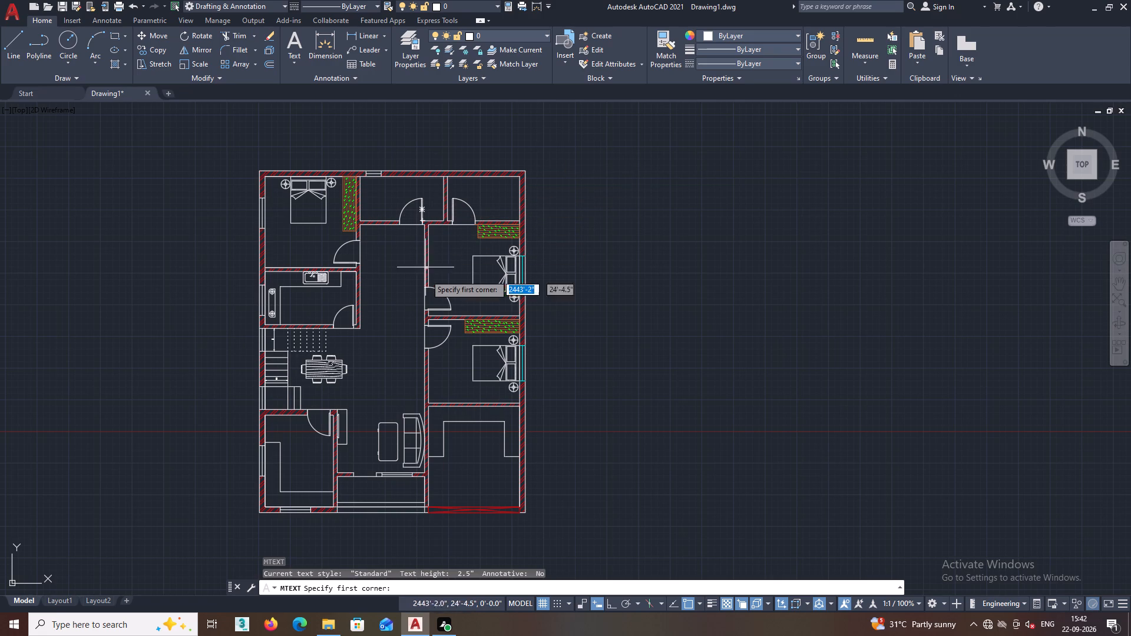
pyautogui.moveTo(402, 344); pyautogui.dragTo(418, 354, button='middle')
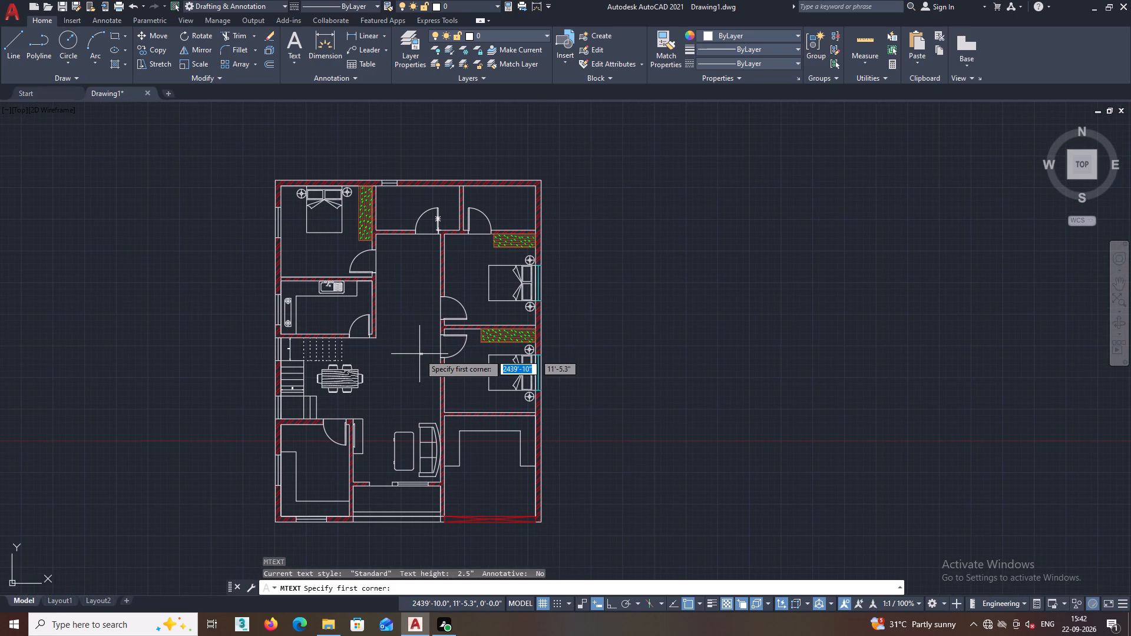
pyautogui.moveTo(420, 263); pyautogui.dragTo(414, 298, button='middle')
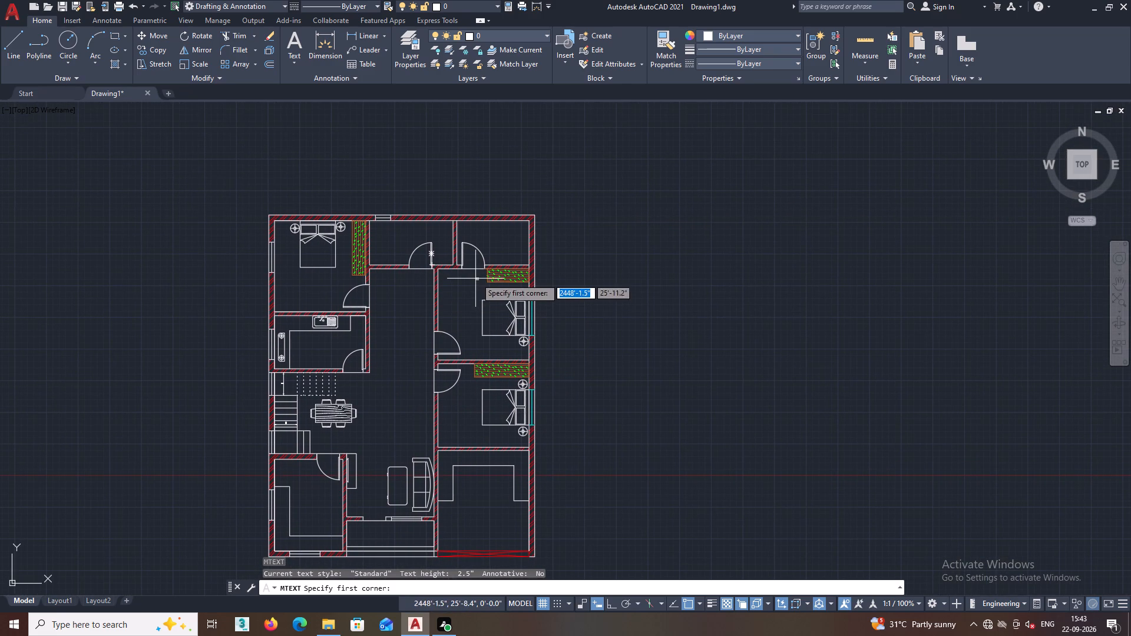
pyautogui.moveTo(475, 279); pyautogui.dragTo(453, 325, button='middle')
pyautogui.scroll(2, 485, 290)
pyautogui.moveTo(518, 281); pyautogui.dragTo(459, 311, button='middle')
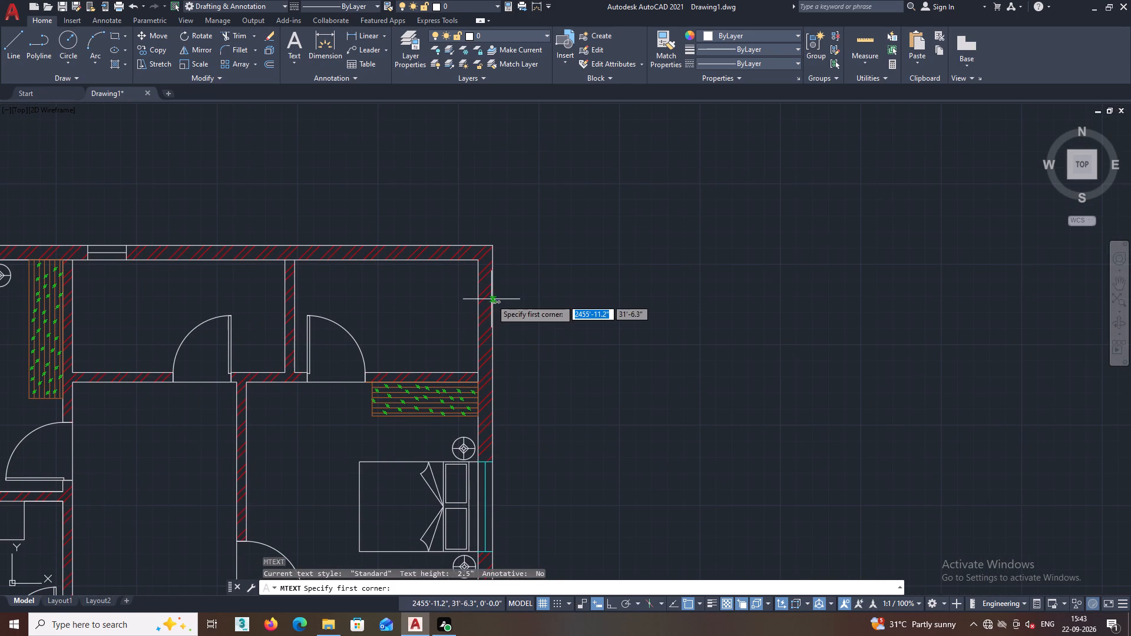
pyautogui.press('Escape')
# Delete the red hatch that fills the walls of the floor plan.
pyautogui.click(485, 289)
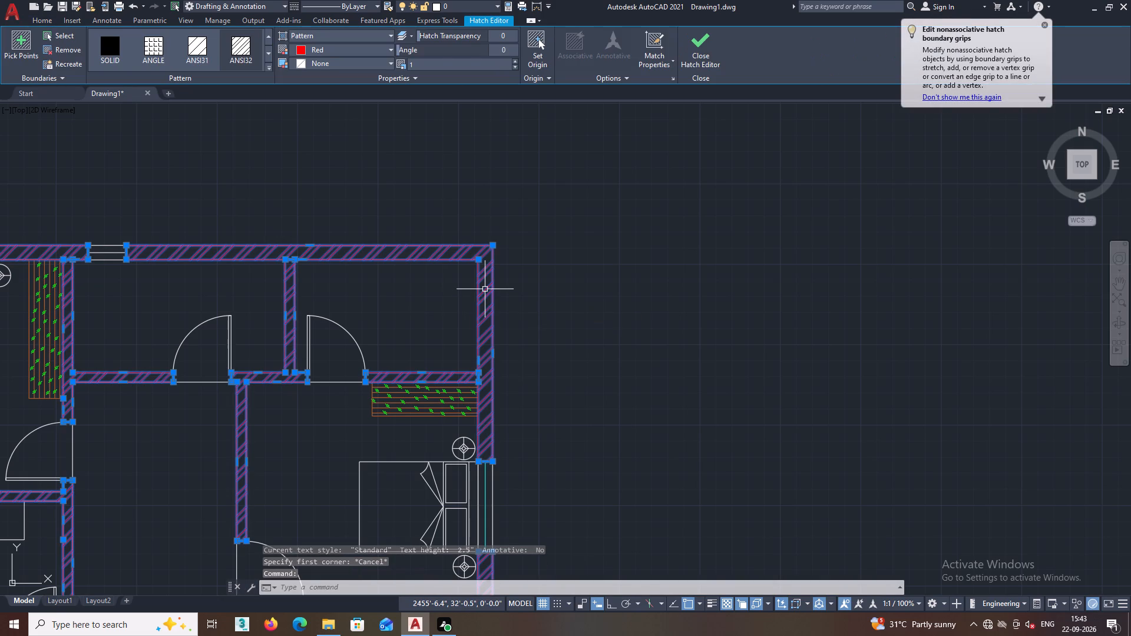
pyautogui.press('Delete')
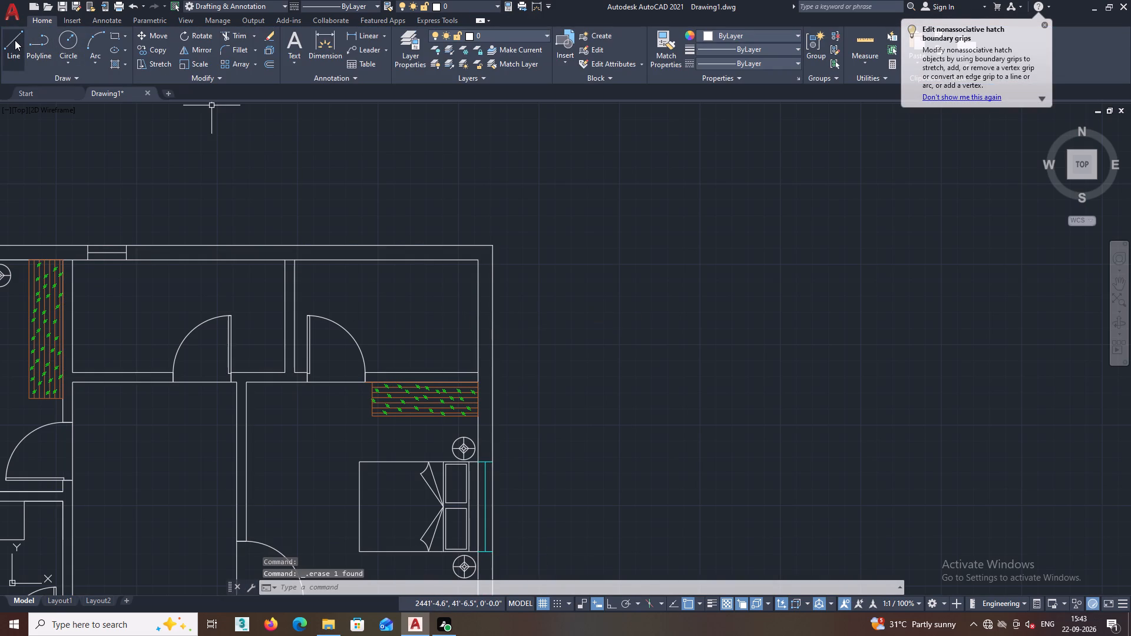
# Draw a short horizontal line across the east wall of the northeast room, a little south of the corner, as a window edge.
pyautogui.click(15, 40)
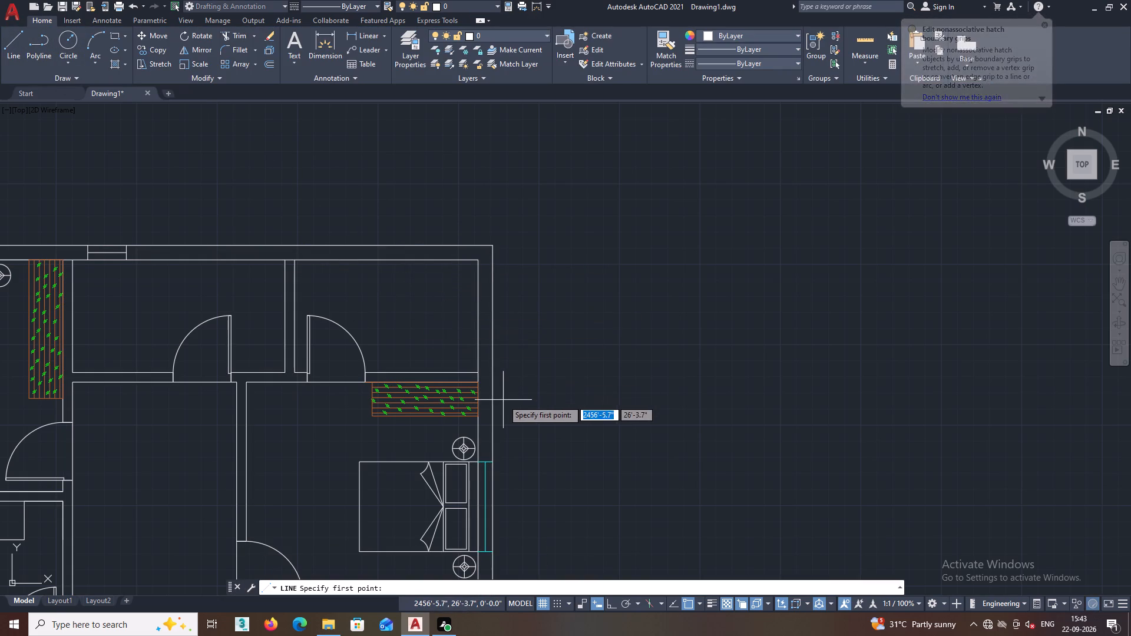
pyautogui.moveTo(503, 400); pyautogui.dragTo(479, 388, button='middle')
pyautogui.moveTo(461, 330); pyautogui.dragTo(404, 443, button='middle')
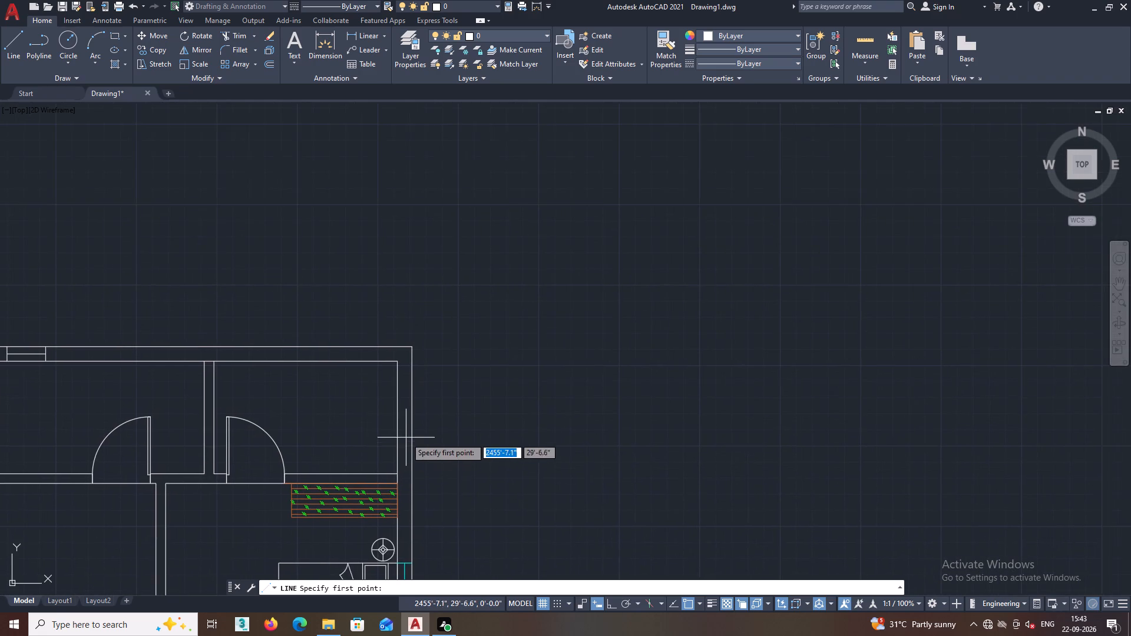
pyautogui.scroll(1, 406, 430)
pyautogui.scroll(1, 392, 364)
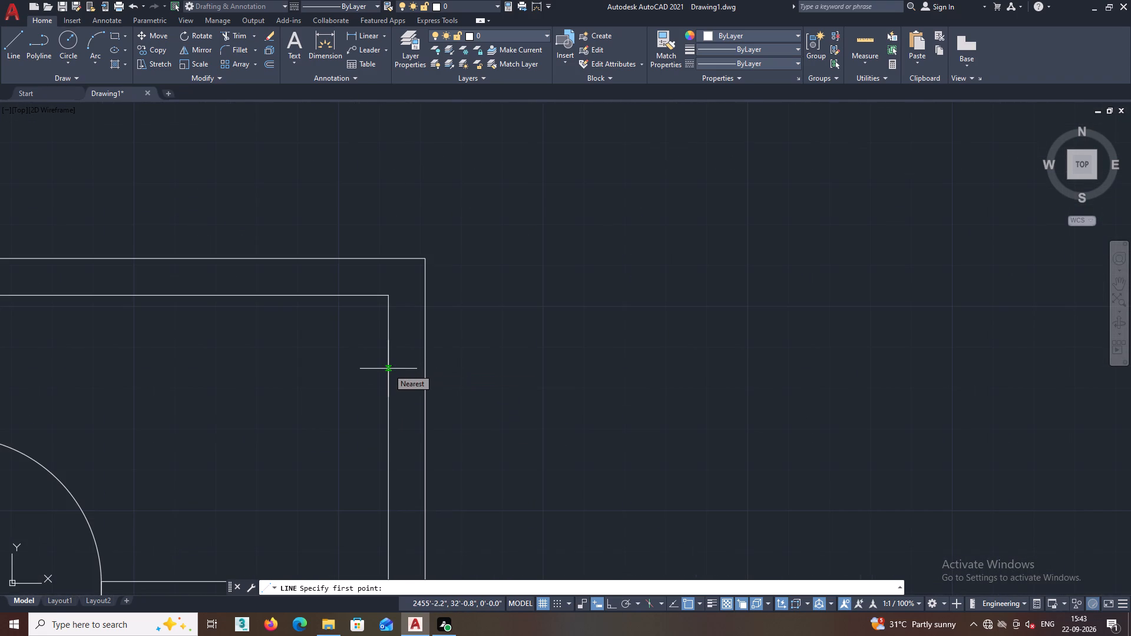
pyautogui.click(388, 370)
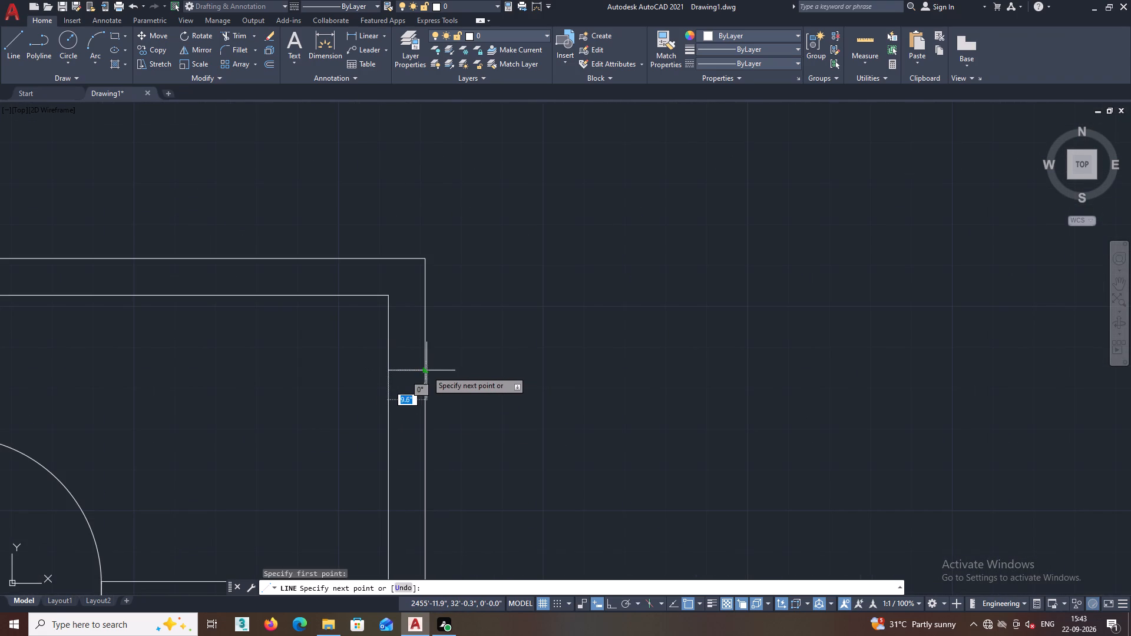
pyautogui.click(425, 371)
pyautogui.press('Escape')
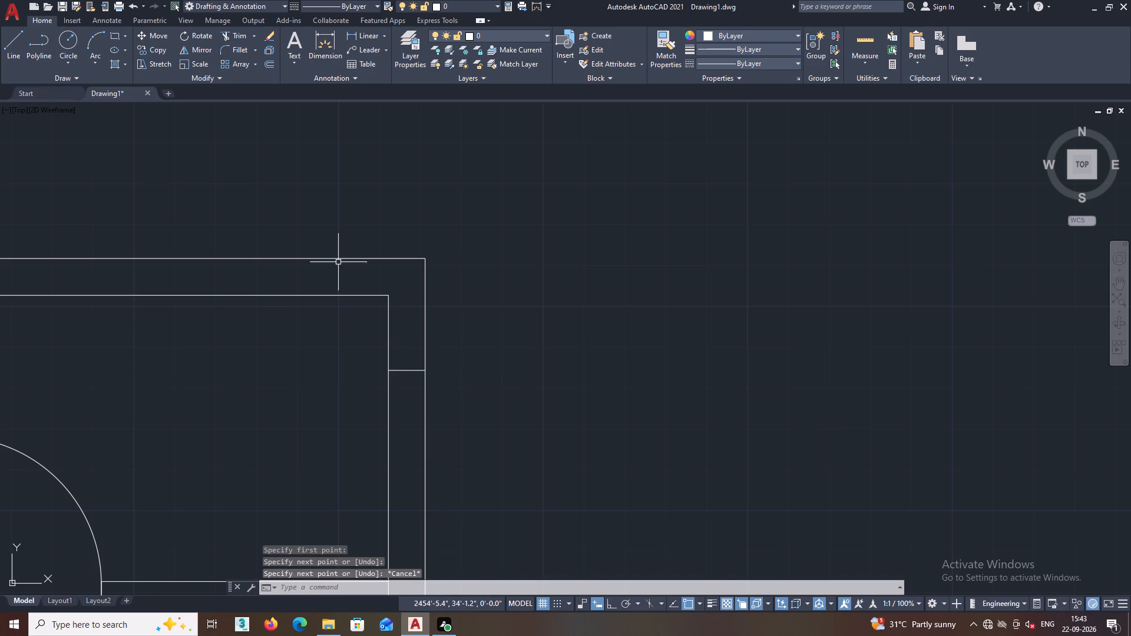
# Offset the window edge line 2' to the south within the east wall.
pyautogui.click(273, 65)
pyautogui.write("2'")
pyautogui.press('Return')
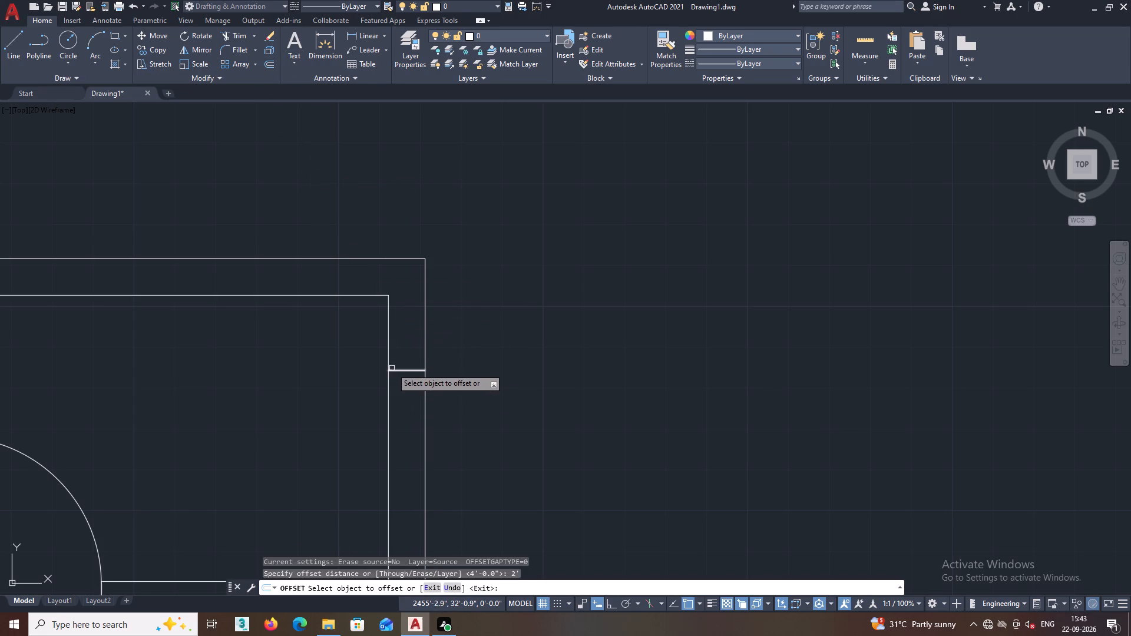
pyautogui.doubleClick(395, 370)
pyautogui.doubleClick(396, 415)
pyautogui.moveTo(398, 398); pyautogui.dragTo(431, 386, button='middle')
pyautogui.press('Escape')
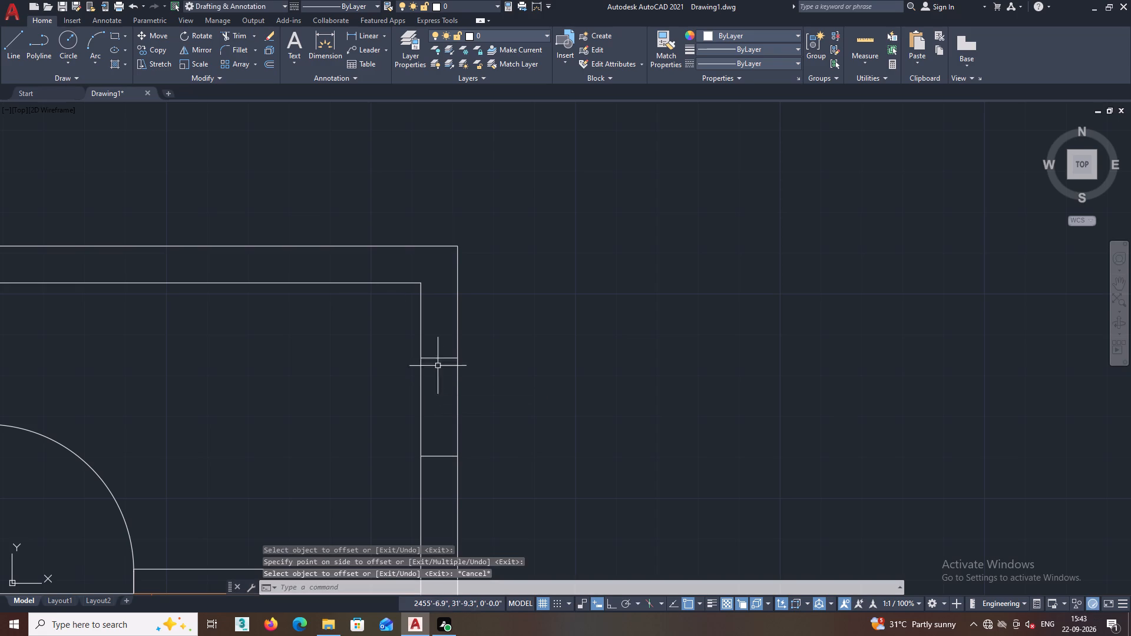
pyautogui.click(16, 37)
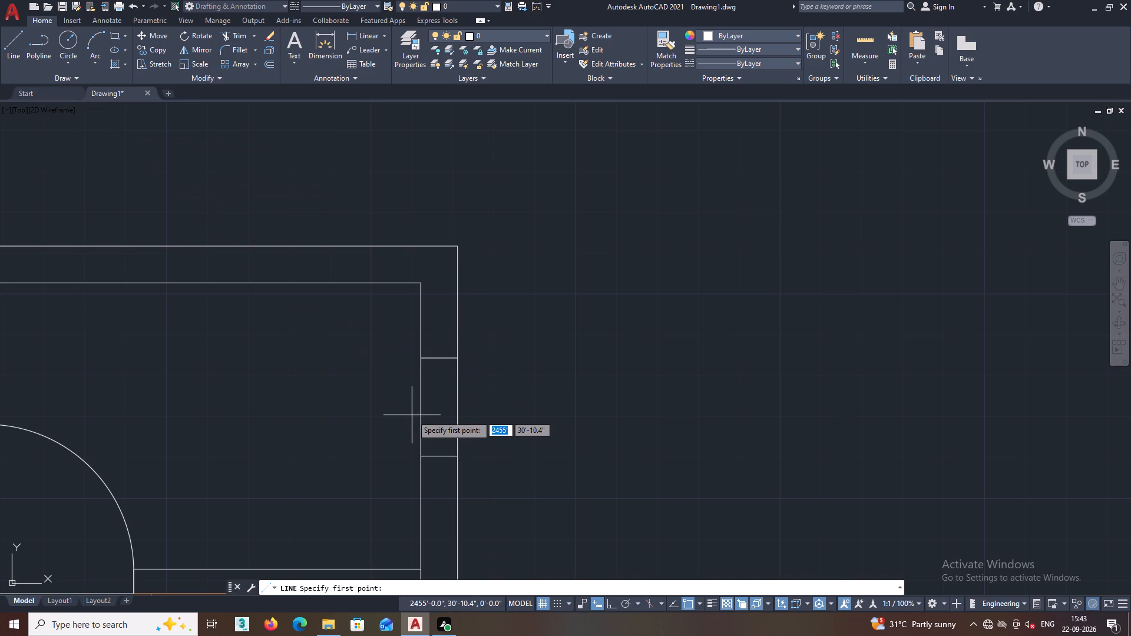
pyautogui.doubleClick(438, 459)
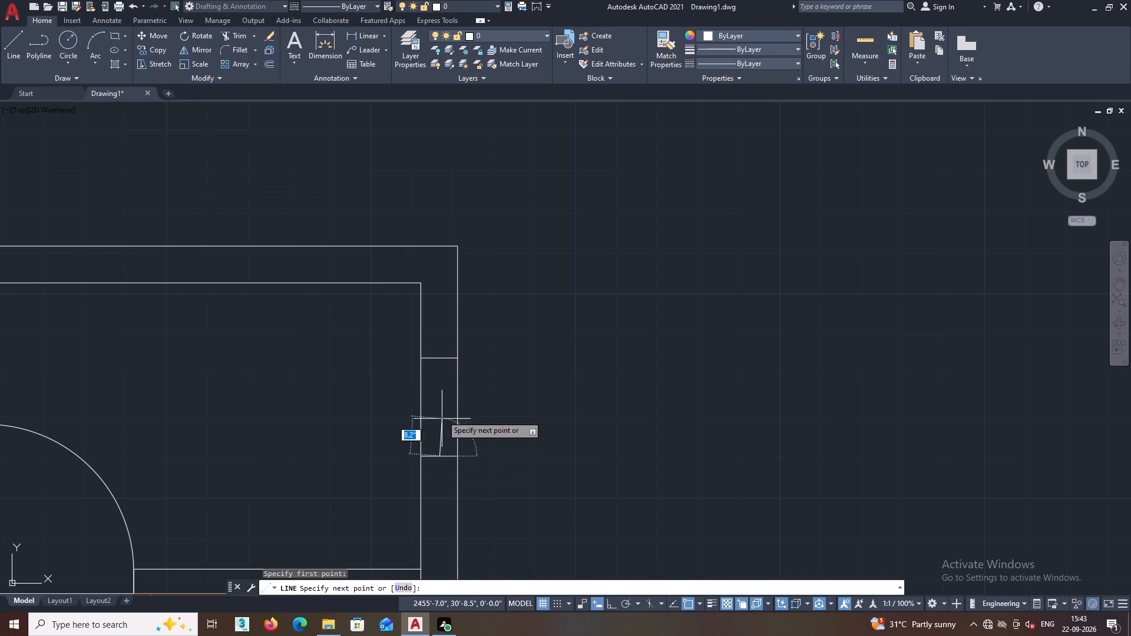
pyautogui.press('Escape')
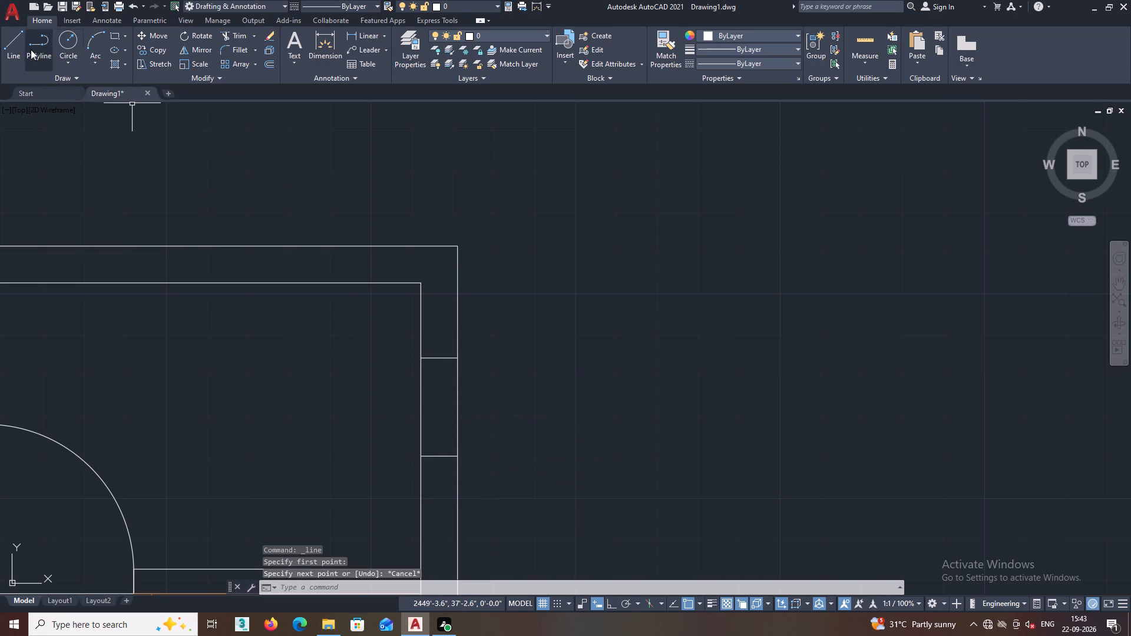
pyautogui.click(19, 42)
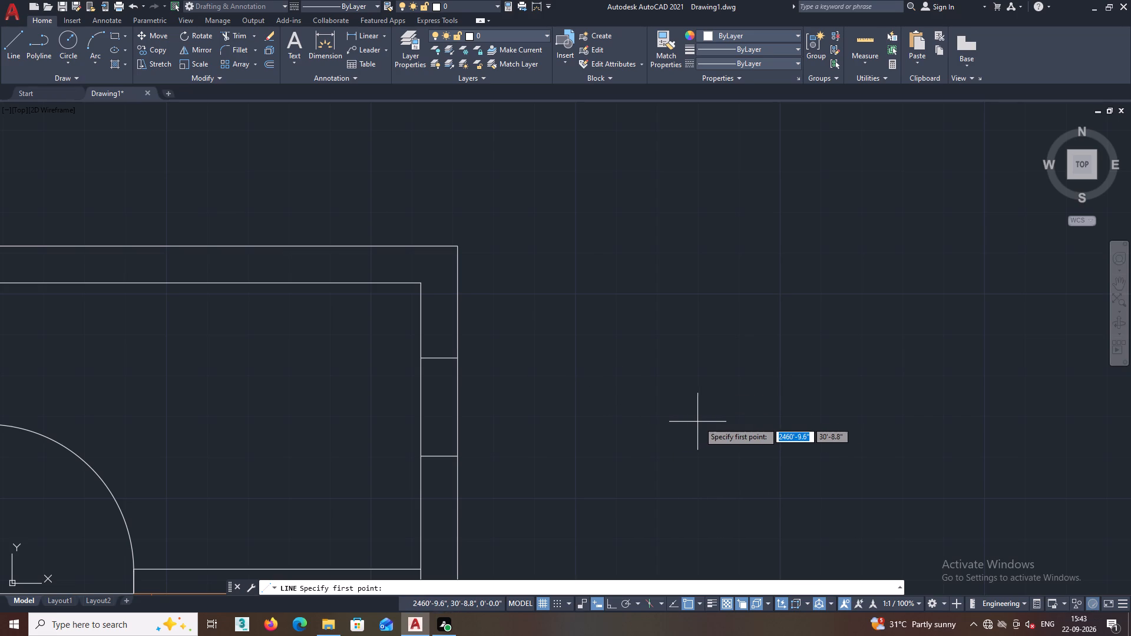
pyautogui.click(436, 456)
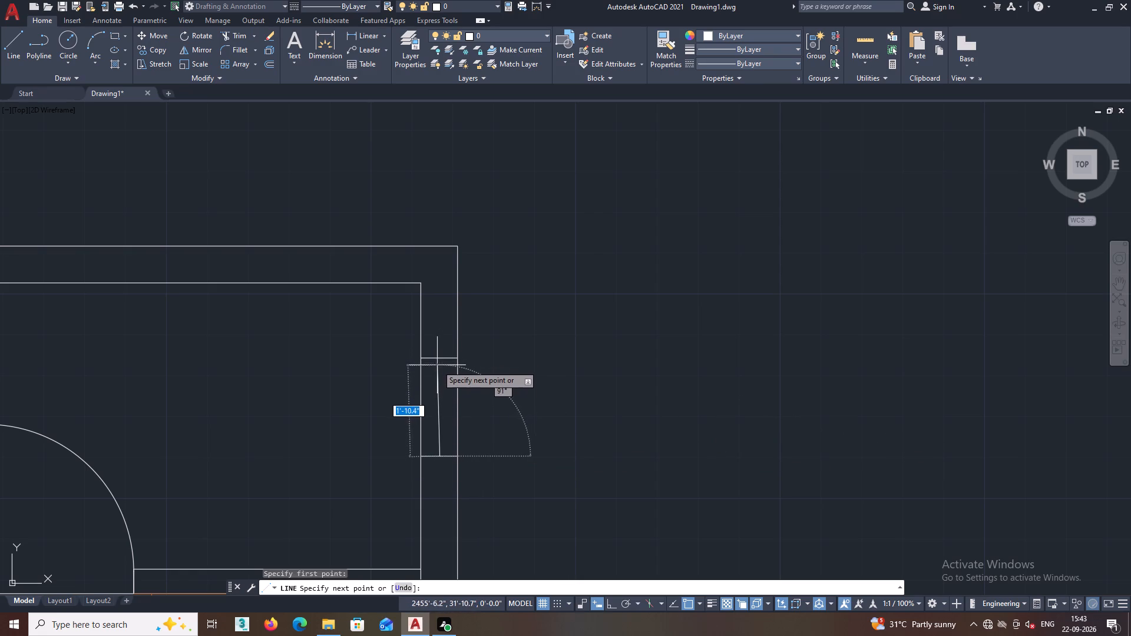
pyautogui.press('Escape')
# Draw the window's vertical centre line between the midpoints of its two edge lines, with Ortho on.
pyautogui.press('space')
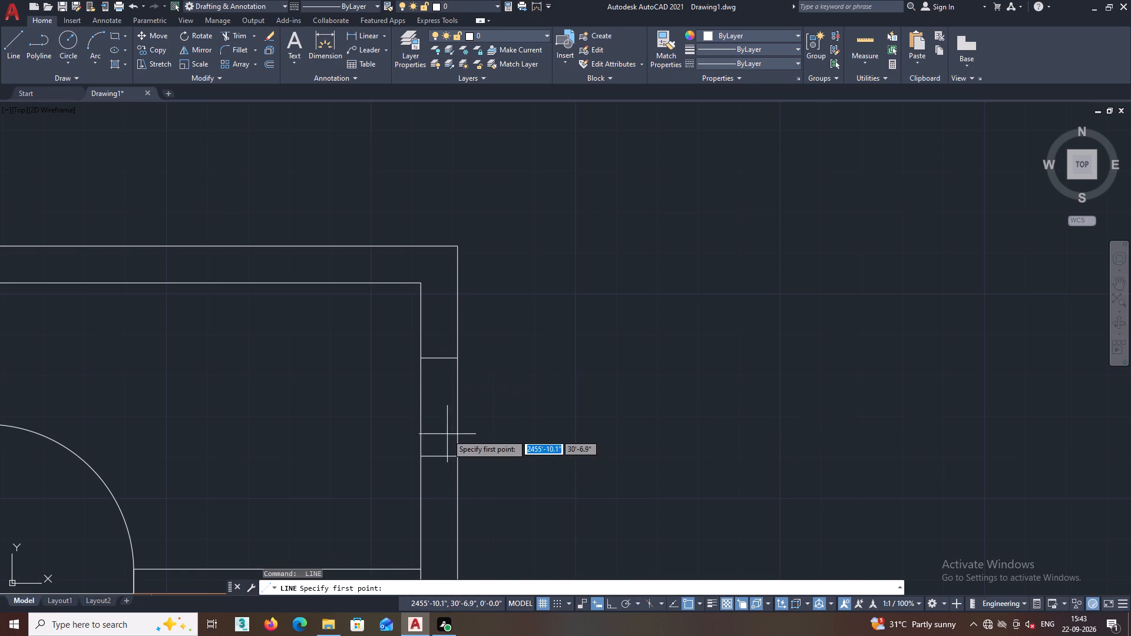
pyautogui.click(438, 455)
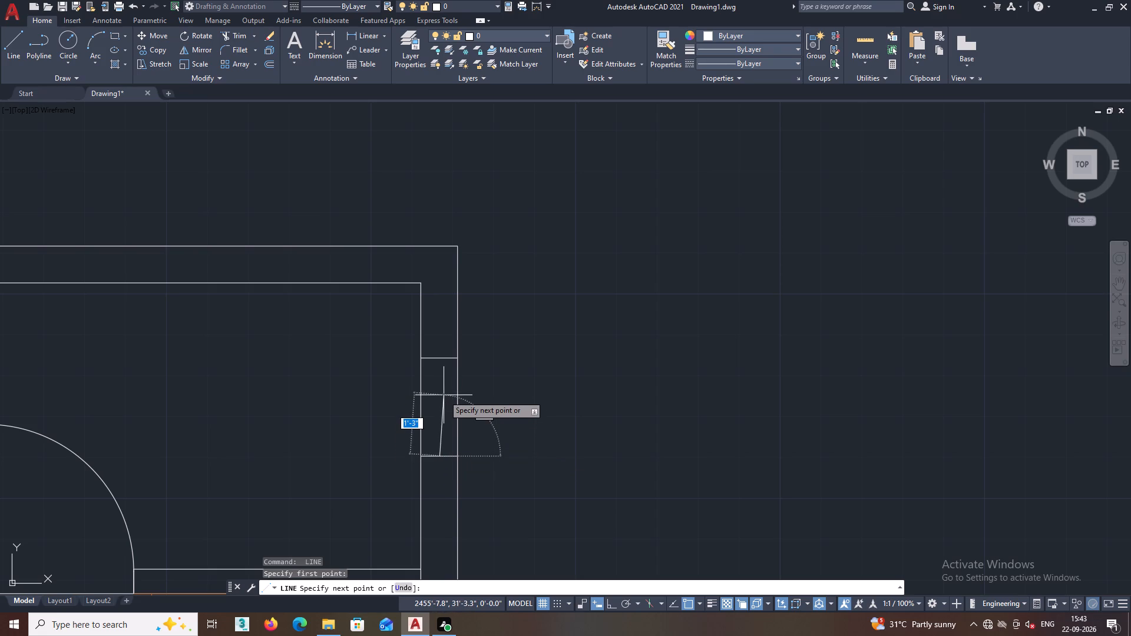
pyautogui.press('F8')
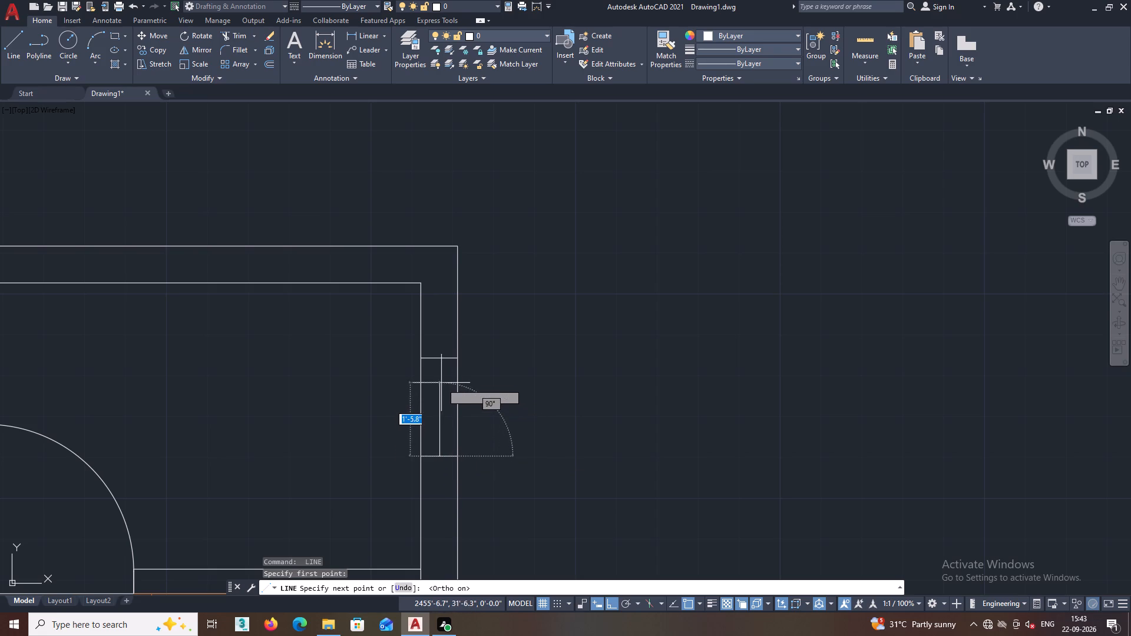
pyautogui.click(440, 357)
pyautogui.press('Escape')
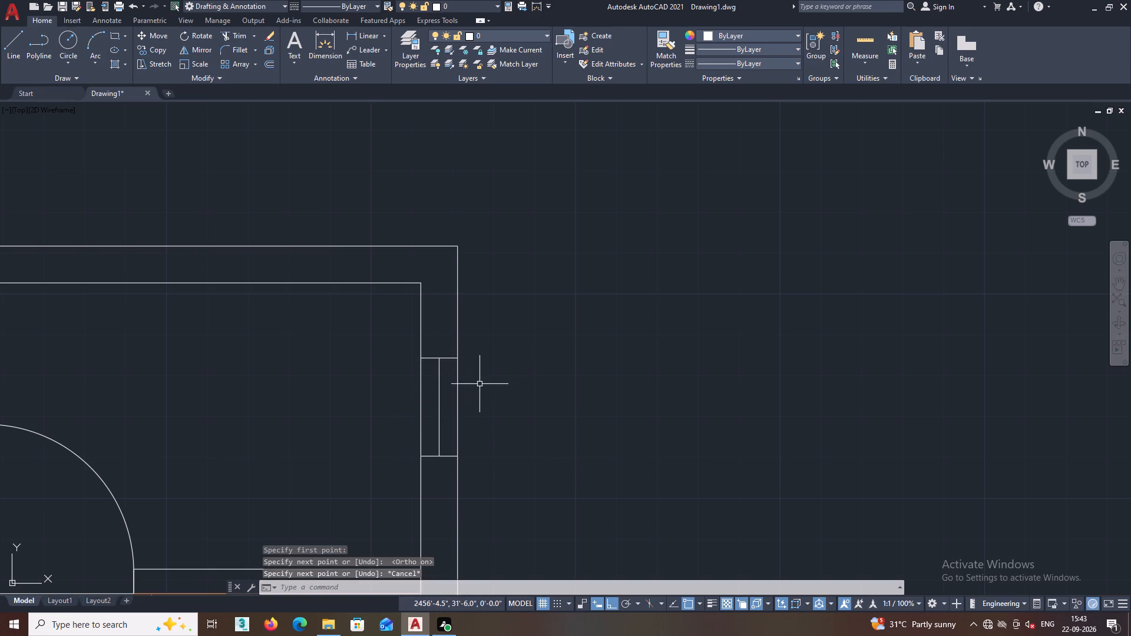
# Examine the unhatched floor plan from the northeast room's new window down through the bedrooms, kitchen, hall and southern rooms.
pyautogui.moveTo(477, 410); pyautogui.dragTo(538, 425, button='middle')
pyautogui.scroll(-1, 538, 425)
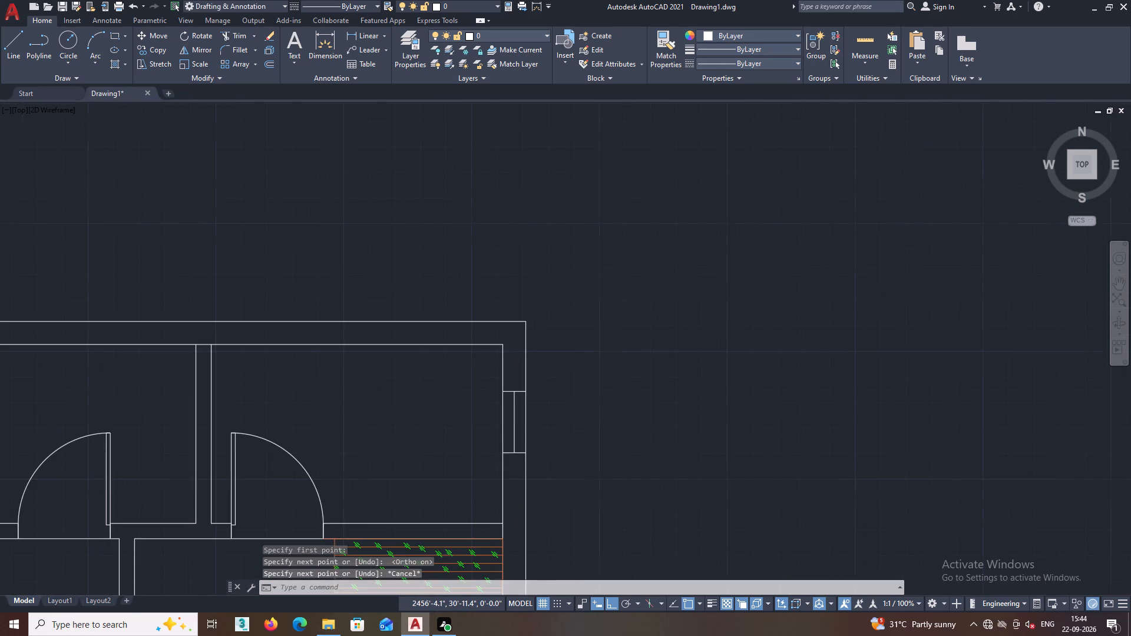
pyautogui.scroll(-1, 538, 425)
pyautogui.moveTo(538, 425); pyautogui.dragTo(570, 399, button='middle')
pyautogui.moveTo(494, 405); pyautogui.dragTo(507, 397, button='middle')
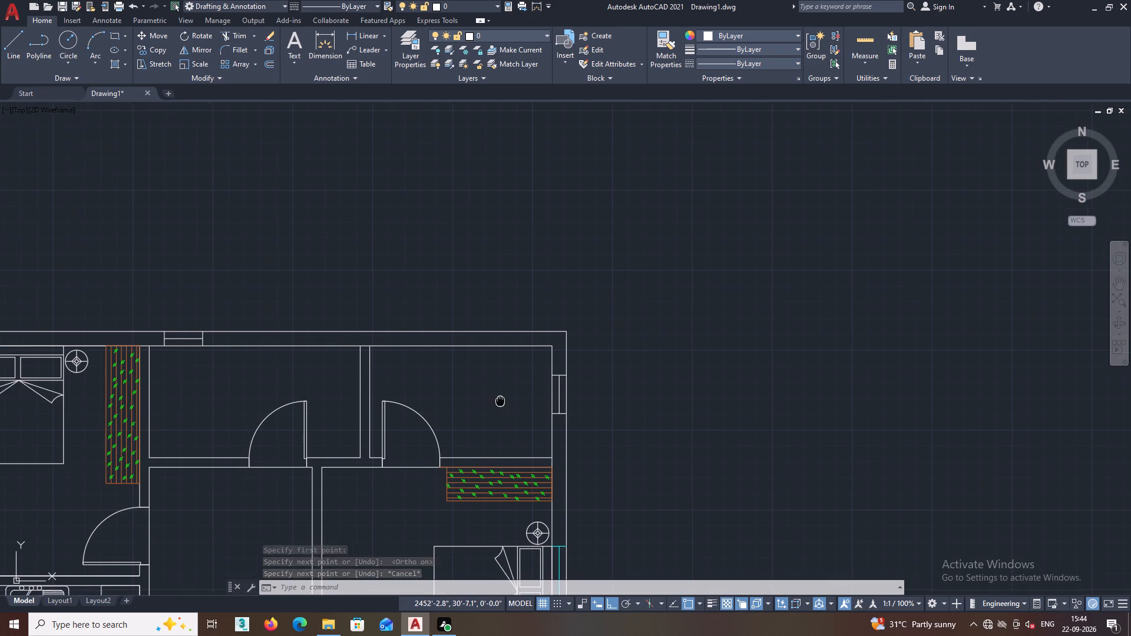
pyautogui.moveTo(507, 397); pyautogui.dragTo(524, 362, button='middle')
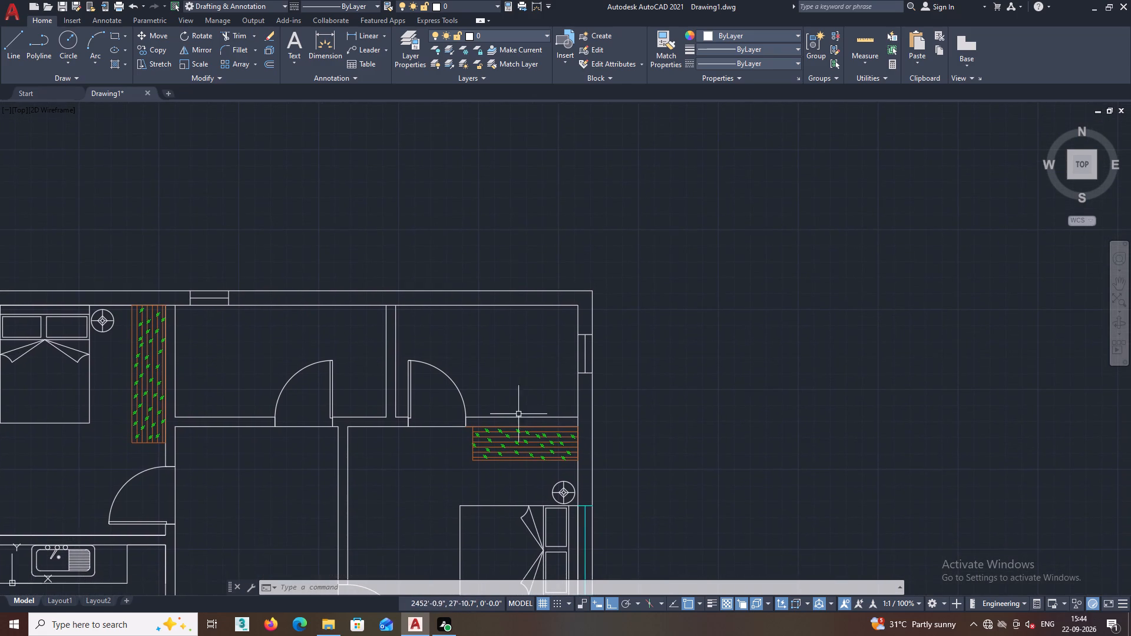
pyautogui.moveTo(550, 465); pyautogui.dragTo(542, 398, button='middle')
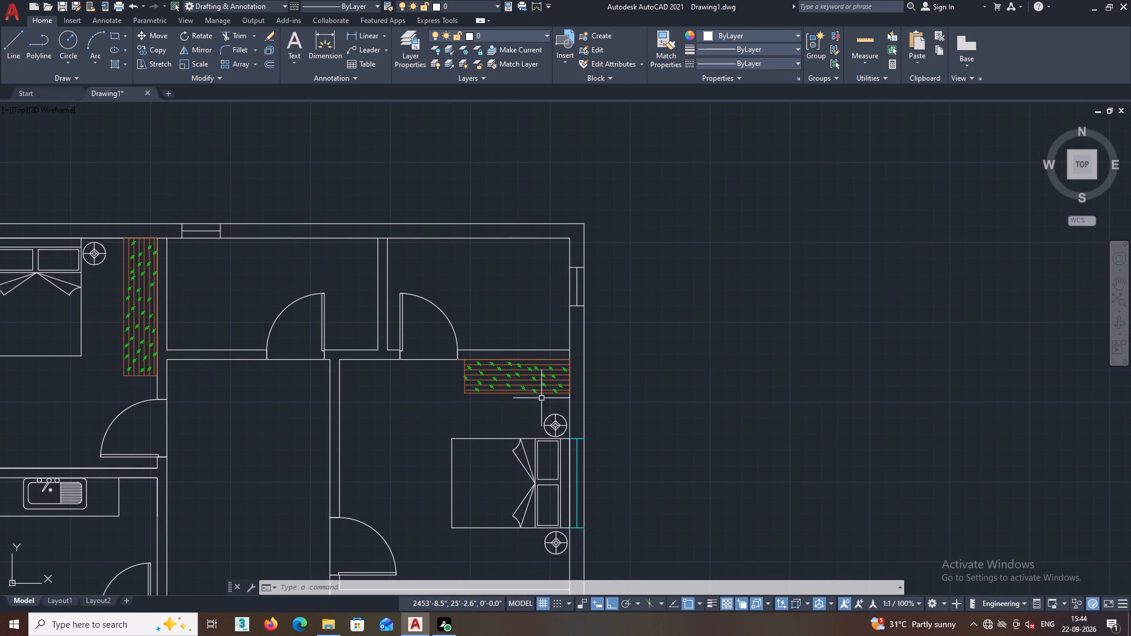
pyautogui.moveTo(541, 406); pyautogui.dragTo(496, 374, button='middle')
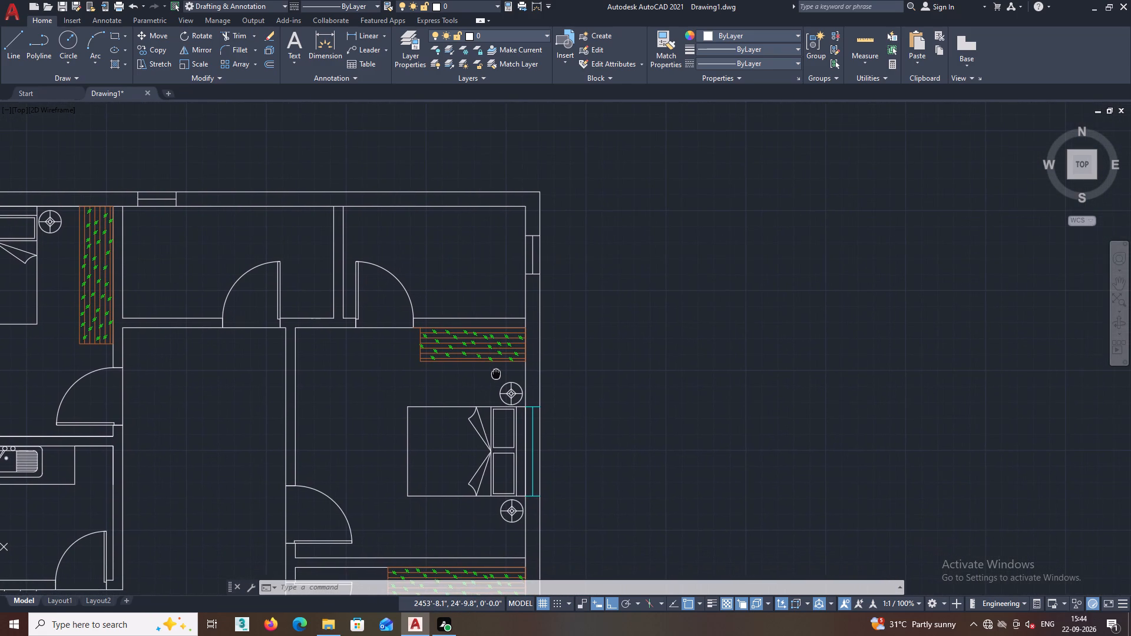
pyautogui.moveTo(496, 374); pyautogui.dragTo(510, 332, button='middle')
pyautogui.scroll(-1, 505, 383)
pyautogui.moveTo(497, 436); pyautogui.dragTo(477, 371, button='middle')
pyautogui.moveTo(471, 490); pyautogui.dragTo(468, 433, button='middle')
pyautogui.moveTo(453, 493); pyautogui.dragTo(456, 459, button='middle')
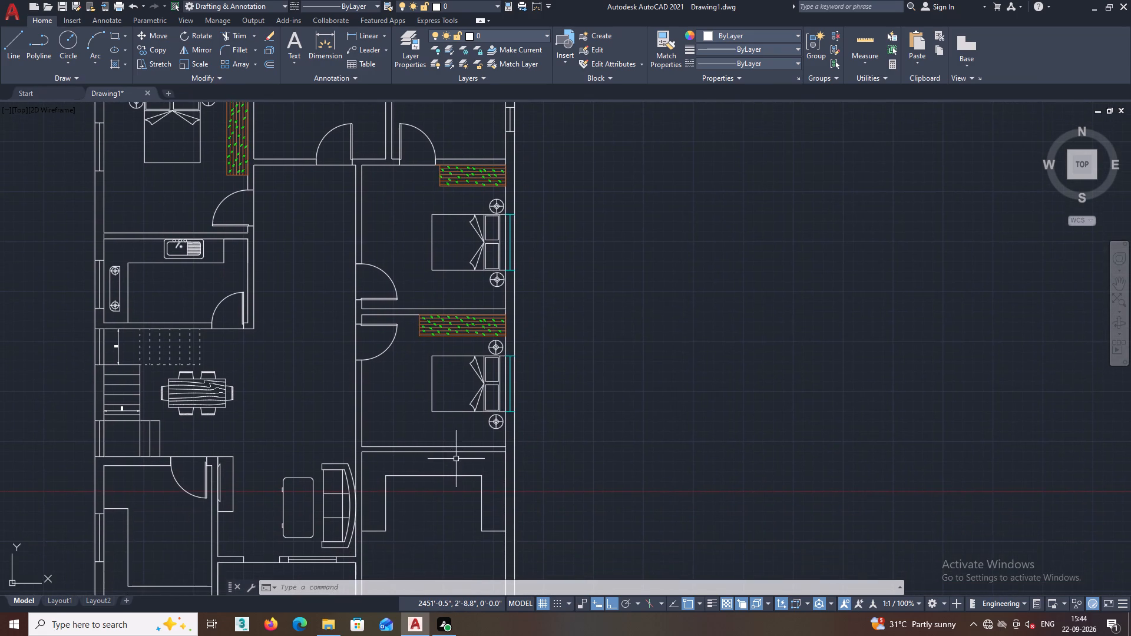
pyautogui.moveTo(446, 468); pyautogui.dragTo(469, 439, button='middle')
pyautogui.moveTo(399, 452); pyautogui.dragTo(408, 450, button='middle')
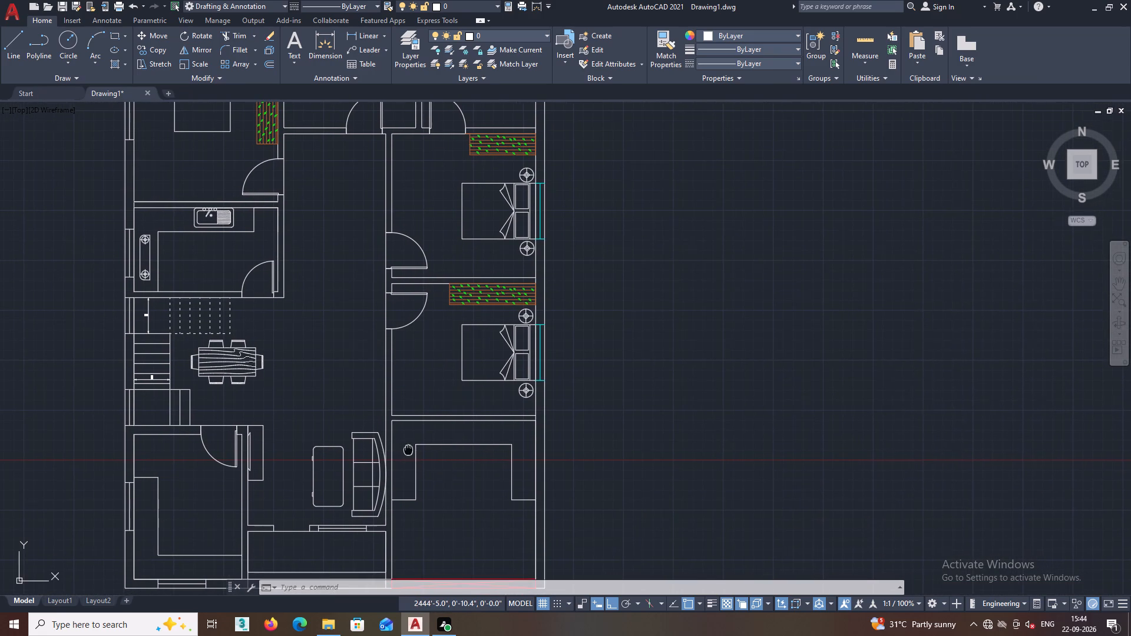
pyautogui.moveTo(427, 450); pyautogui.dragTo(439, 444, button='middle')
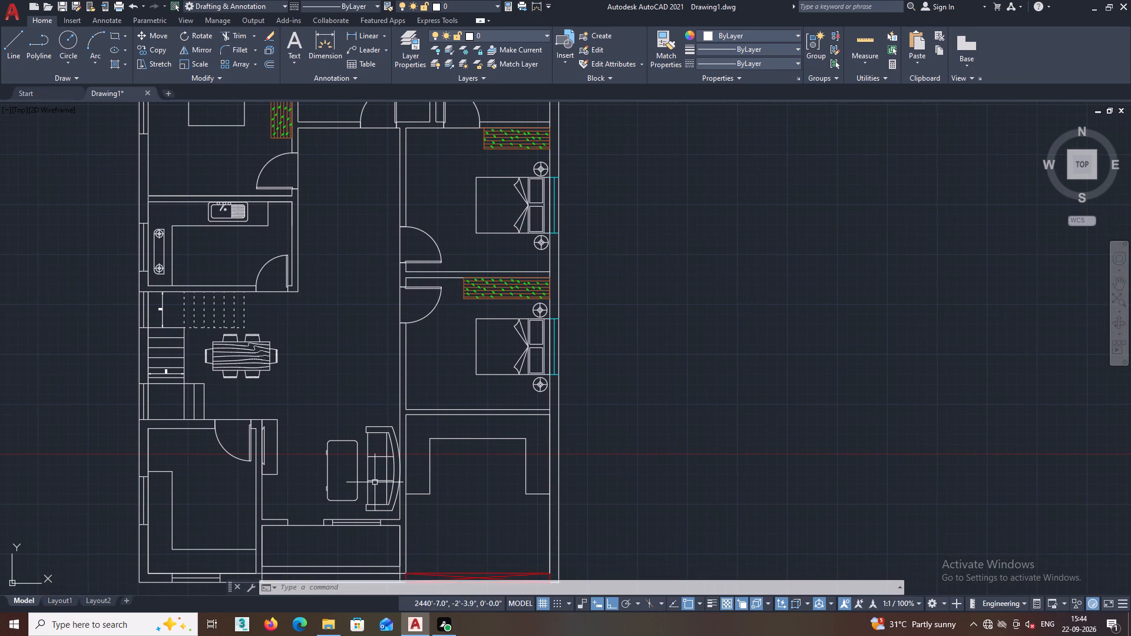
pyautogui.scroll(1, 608, 291)
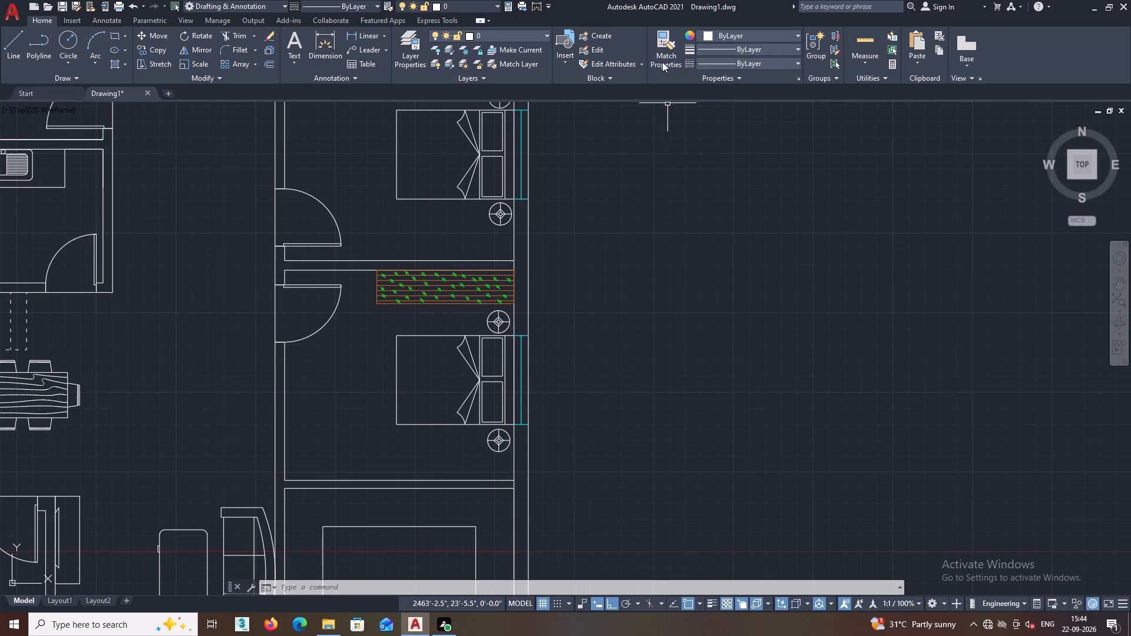
# Match the southern east bedroom's cyan window line properties onto the northeast room's east window and the north wall's window.
pyautogui.click(662, 62)
pyautogui.click(521, 403)
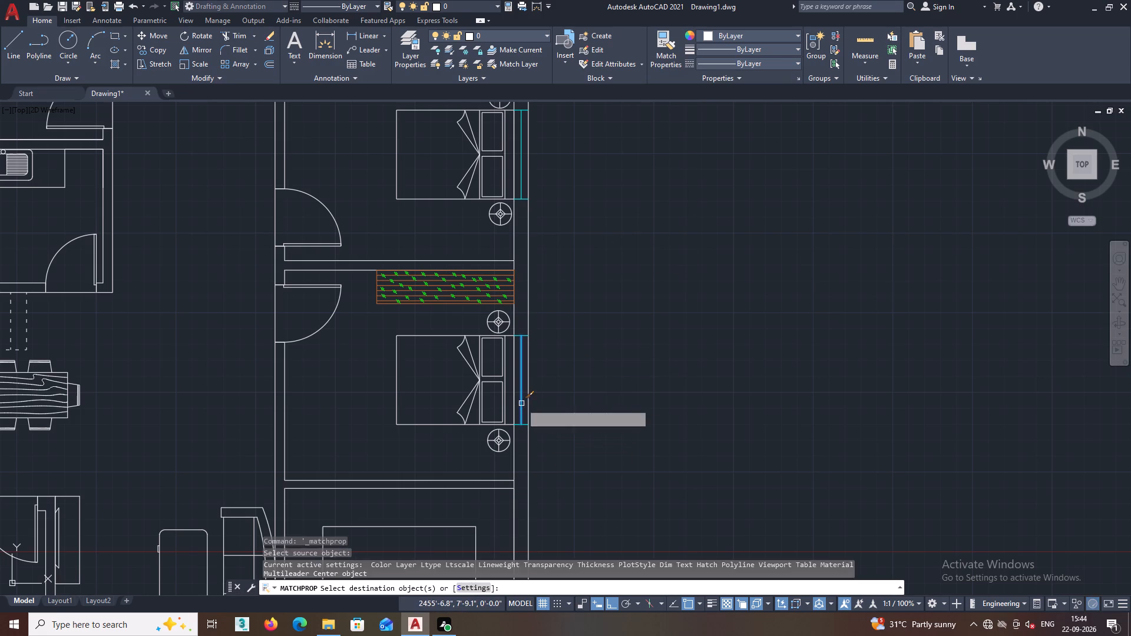
pyautogui.moveTo(576, 324); pyautogui.dragTo(579, 624, button='middle')
pyautogui.scroll(2, 520, 329)
pyautogui.click(528, 443)
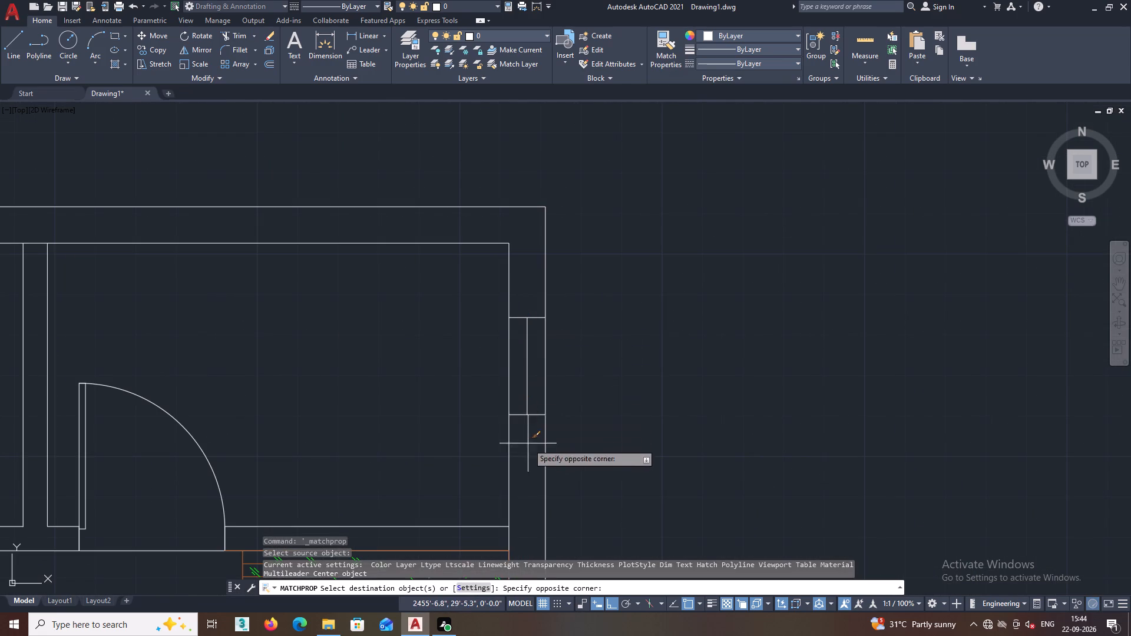
pyautogui.click(520, 284)
pyautogui.scroll(-2, 520, 282)
pyautogui.moveTo(357, 318); pyautogui.dragTo(699, 307, button='middle')
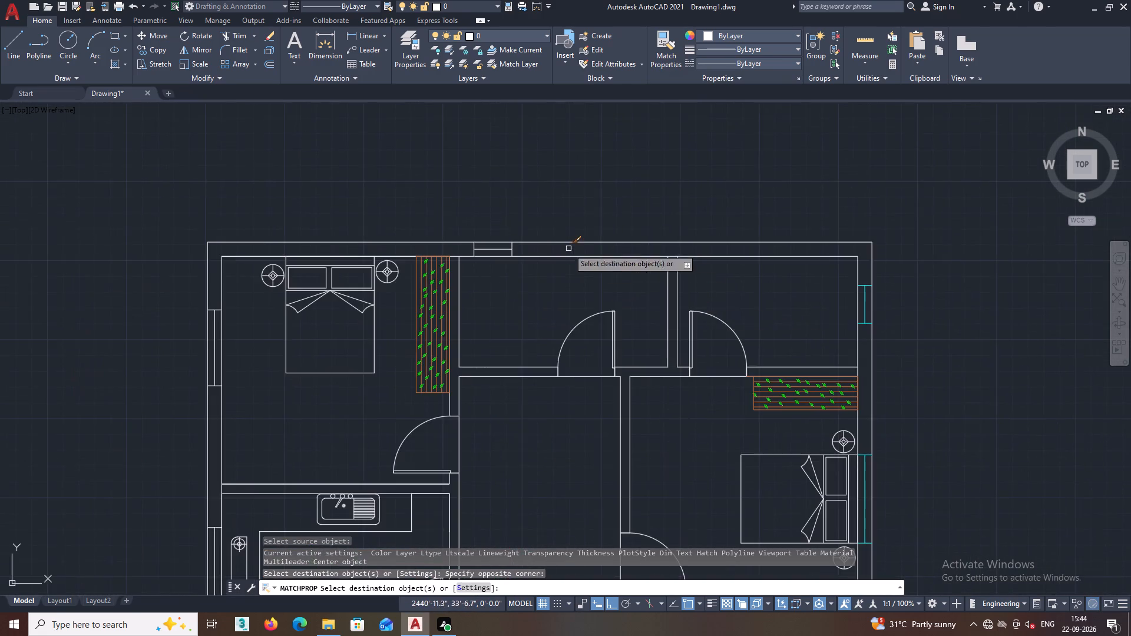
pyautogui.scroll(2, 542, 234)
pyautogui.click(483, 278)
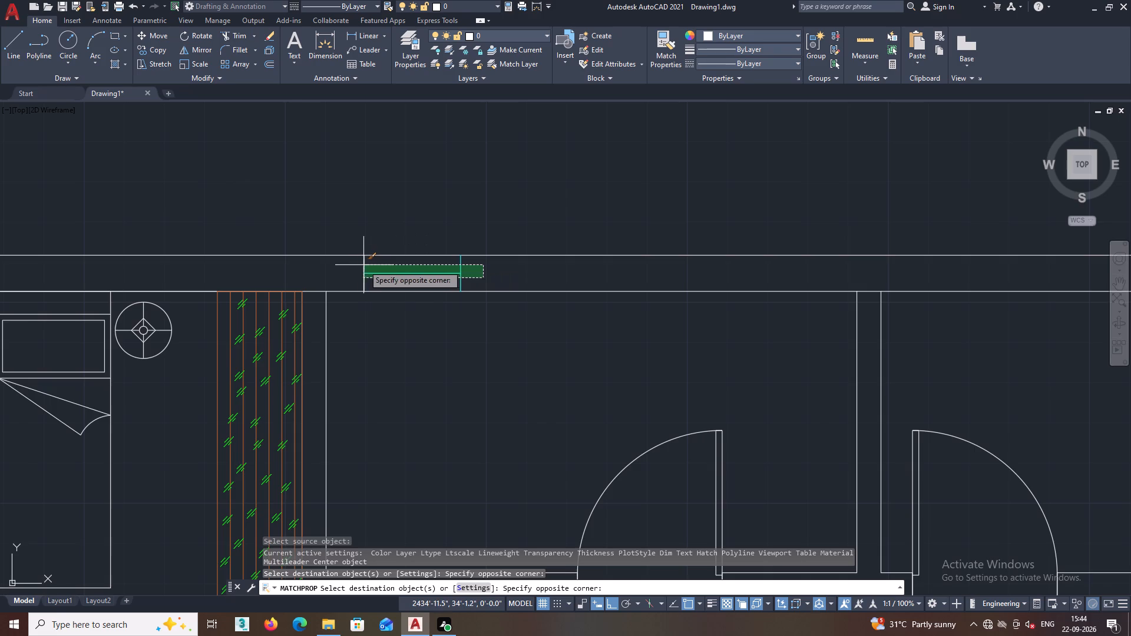
pyautogui.click(356, 264)
# Apply the matched cyan window properties to the west wall windows of the northwest bedroom and the kitchen.
pyautogui.scroll(-1, 359, 264)
pyautogui.moveTo(369, 322); pyautogui.dragTo(803, 315, button='middle')
pyautogui.scroll(1, 384, 484)
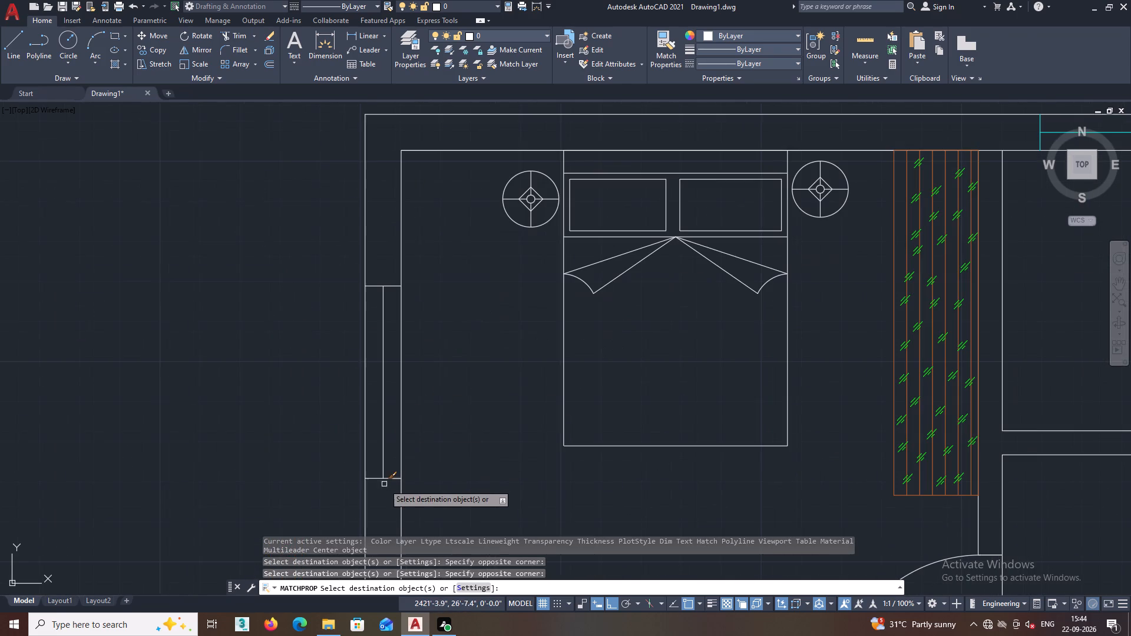
pyautogui.click(392, 492)
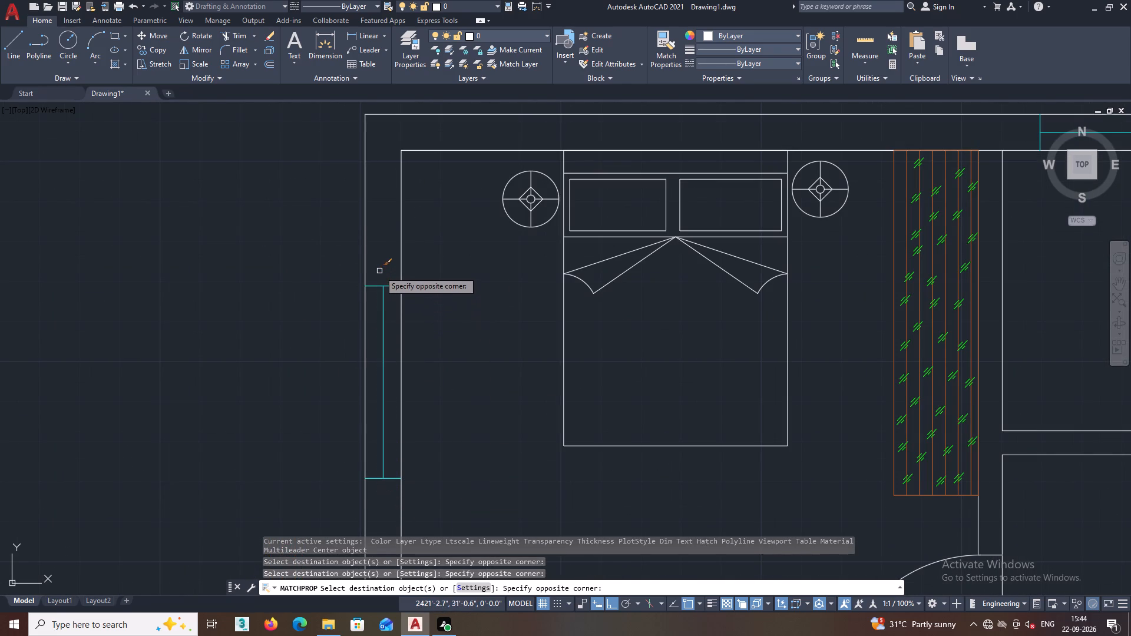
pyautogui.click(379, 271)
pyautogui.scroll(-2, 379, 271)
pyautogui.scroll(-2, 319, 418)
pyautogui.moveTo(313, 426); pyautogui.dragTo(373, 297, button='middle')
pyautogui.scroll(3, 411, 377)
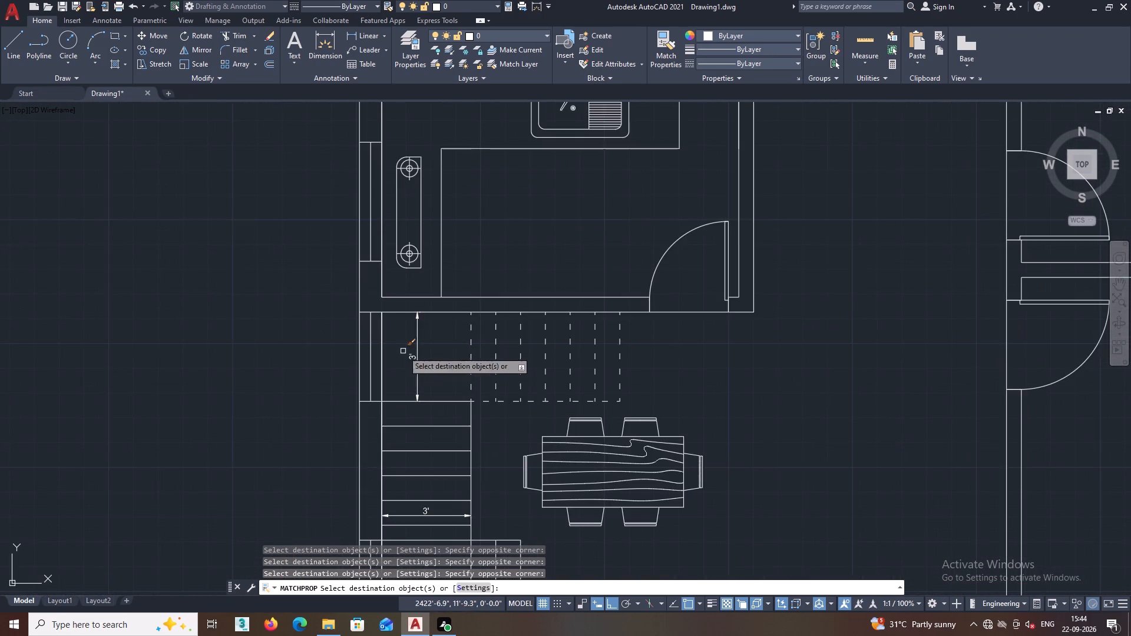
pyautogui.scroll(1, 389, 279)
pyautogui.moveTo(389, 283); pyautogui.dragTo(425, 372, button='middle')
pyautogui.moveTo(391, 371); pyautogui.dragTo(391, 444, button='middle')
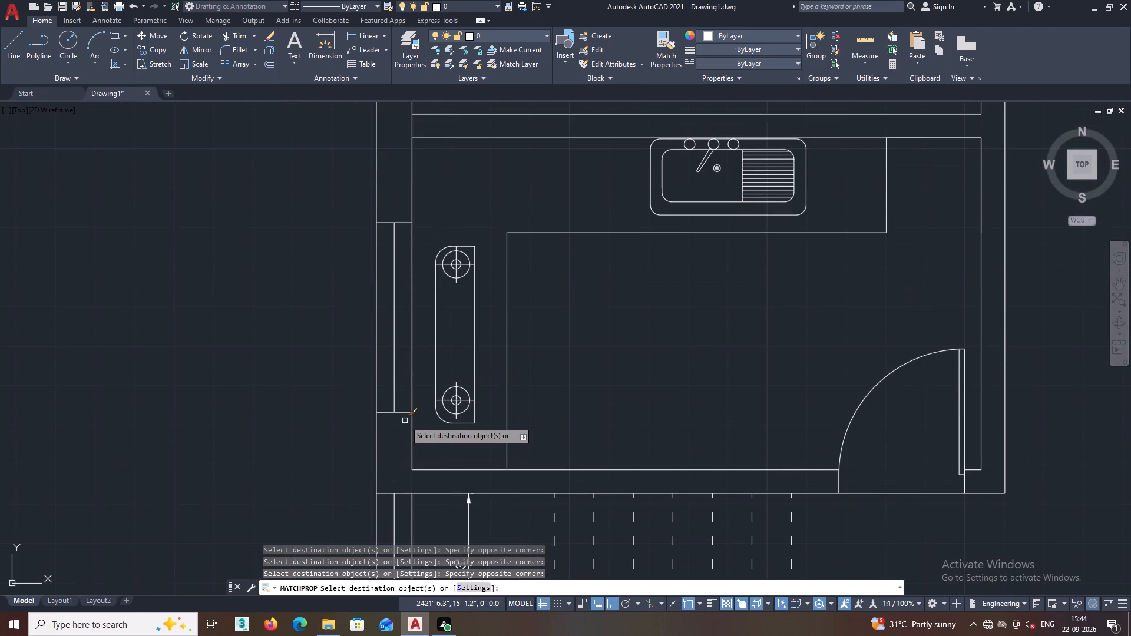
pyautogui.click(405, 420)
pyautogui.click(390, 213)
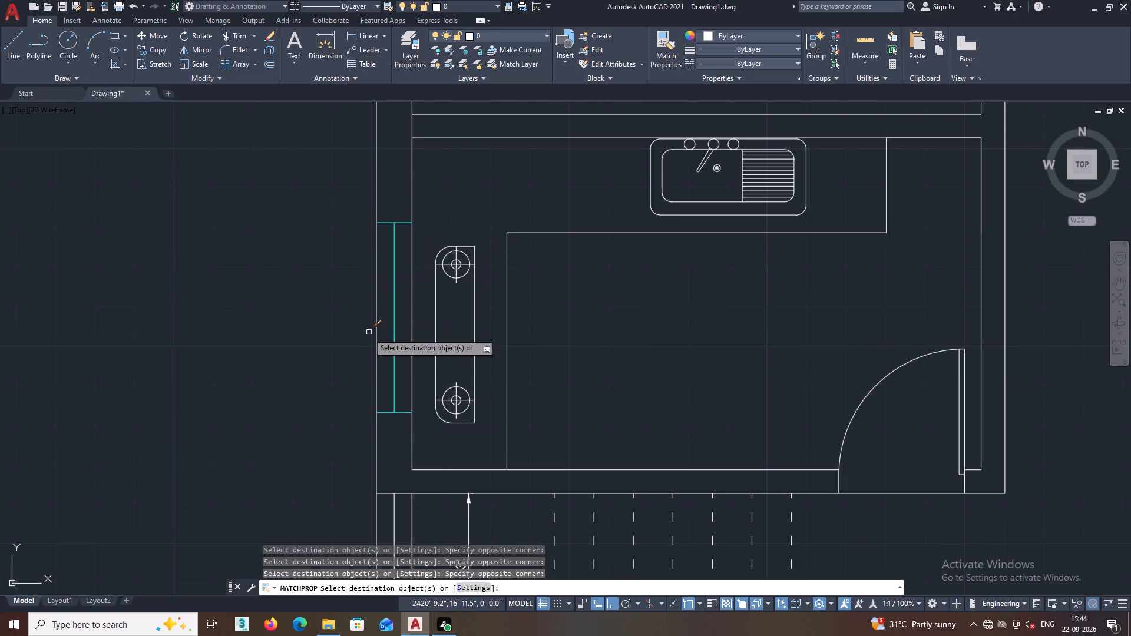
# Apply the matched cyan window properties to the two west wall windows beside the staircase.
pyautogui.moveTo(313, 470); pyautogui.dragTo(355, 299, button='middle')
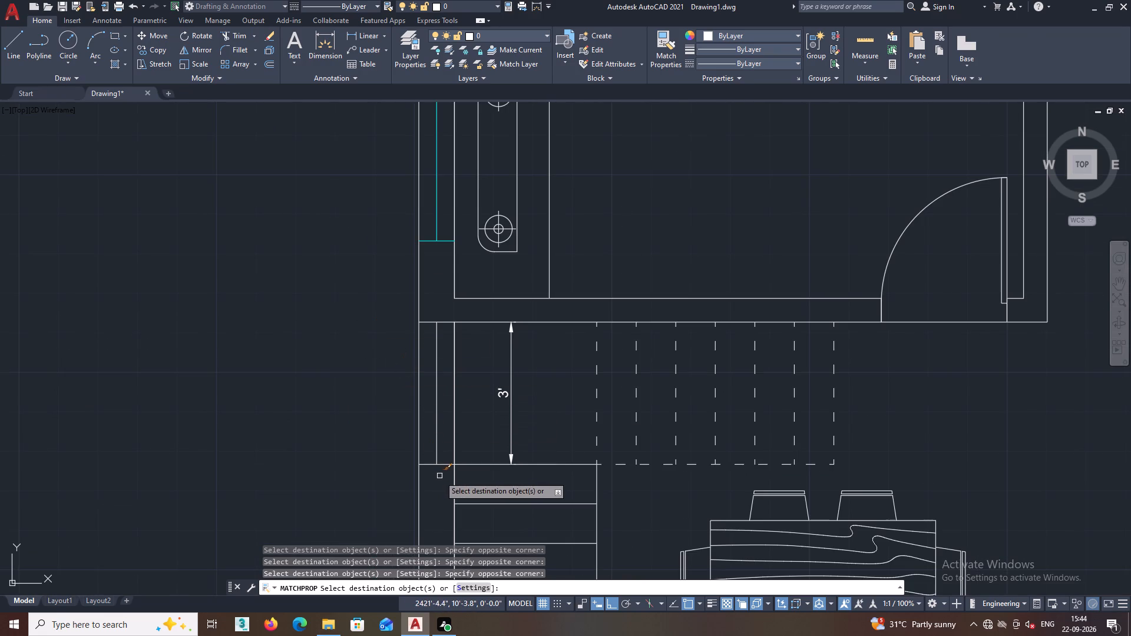
pyautogui.click(439, 476)
pyautogui.click(434, 305)
pyautogui.scroll(-1, 386, 399)
pyautogui.moveTo(323, 443); pyautogui.dragTo(361, 277, button='middle')
pyautogui.scroll(-1, 321, 377)
pyautogui.moveTo(317, 401); pyautogui.dragTo(335, 329, button='middle')
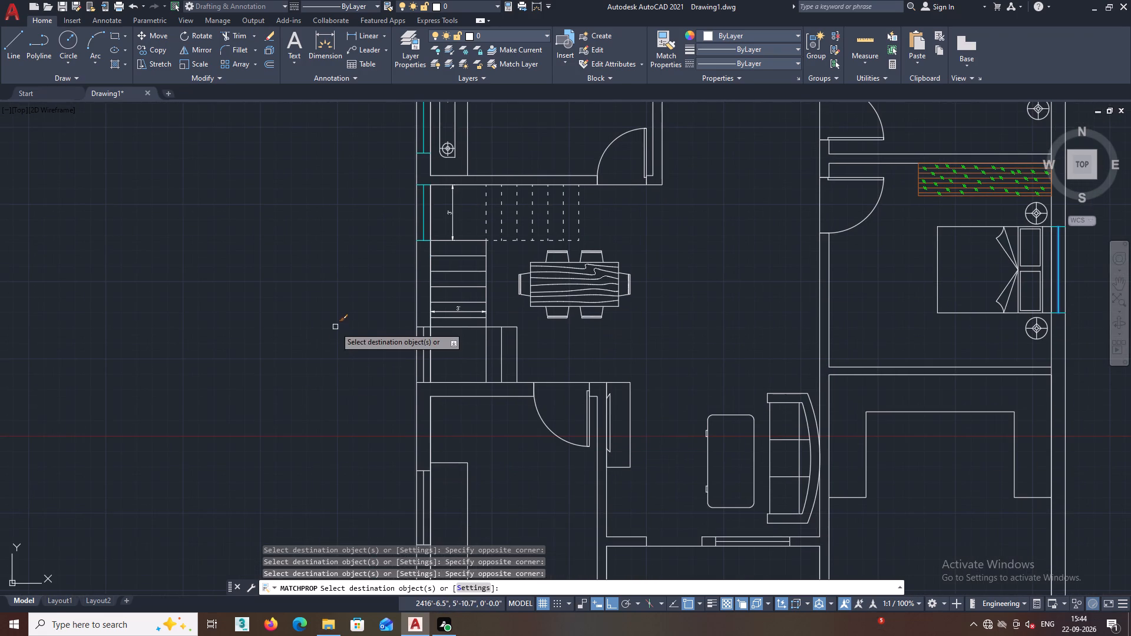
pyautogui.scroll(2, 432, 382)
pyautogui.click(414, 393)
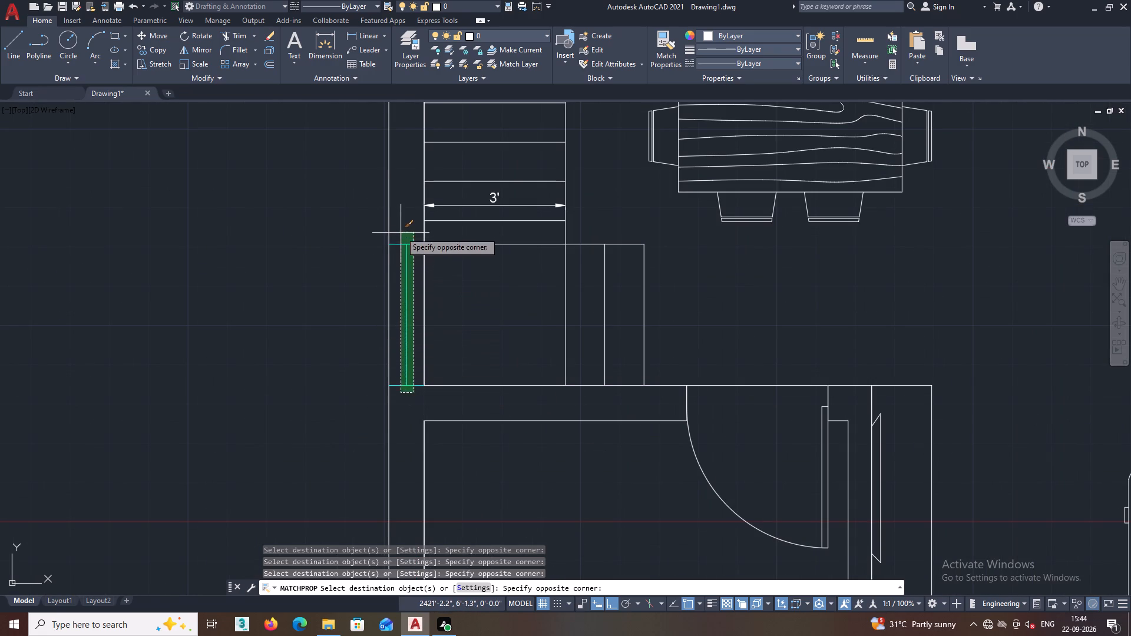
pyautogui.click(401, 230)
# Apply the matched cyan window properties to the southwest room's west and south windows.
pyautogui.scroll(-3, 401, 234)
pyautogui.moveTo(297, 341); pyautogui.dragTo(299, 269, button='middle')
pyautogui.scroll(2, 426, 337)
pyautogui.scroll(2, 368, 277)
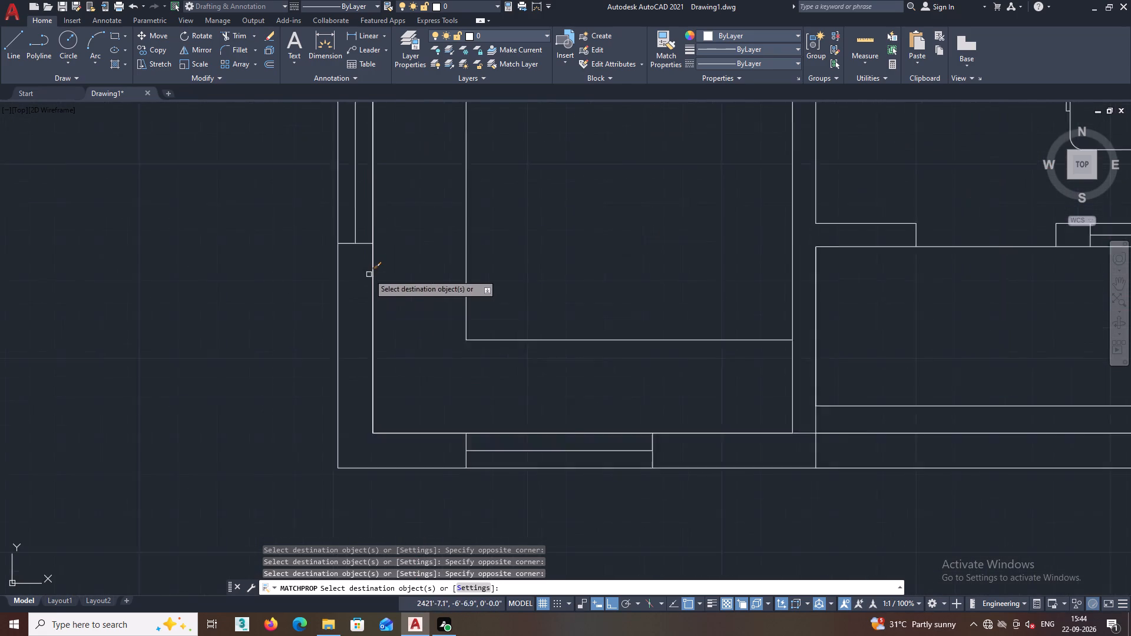
pyautogui.moveTo(367, 269); pyautogui.dragTo(372, 386, button='middle')
pyautogui.click(358, 353)
pyautogui.moveTo(344, 267); pyautogui.dragTo(343, 576, button='middle')
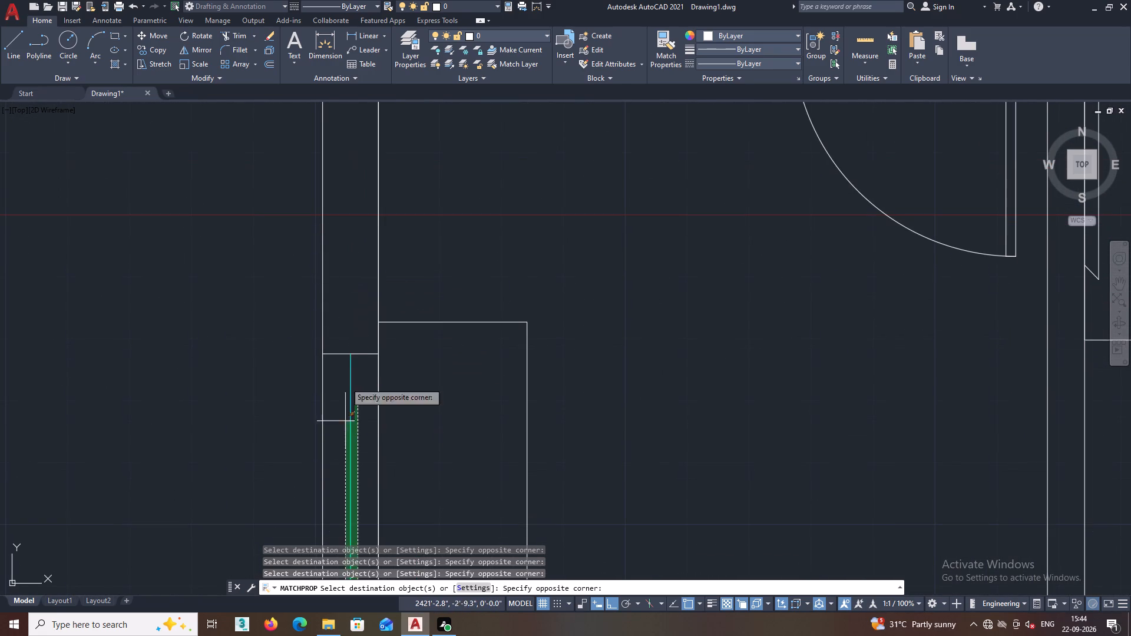
pyautogui.click(350, 304)
pyautogui.scroll(-4, 350, 304)
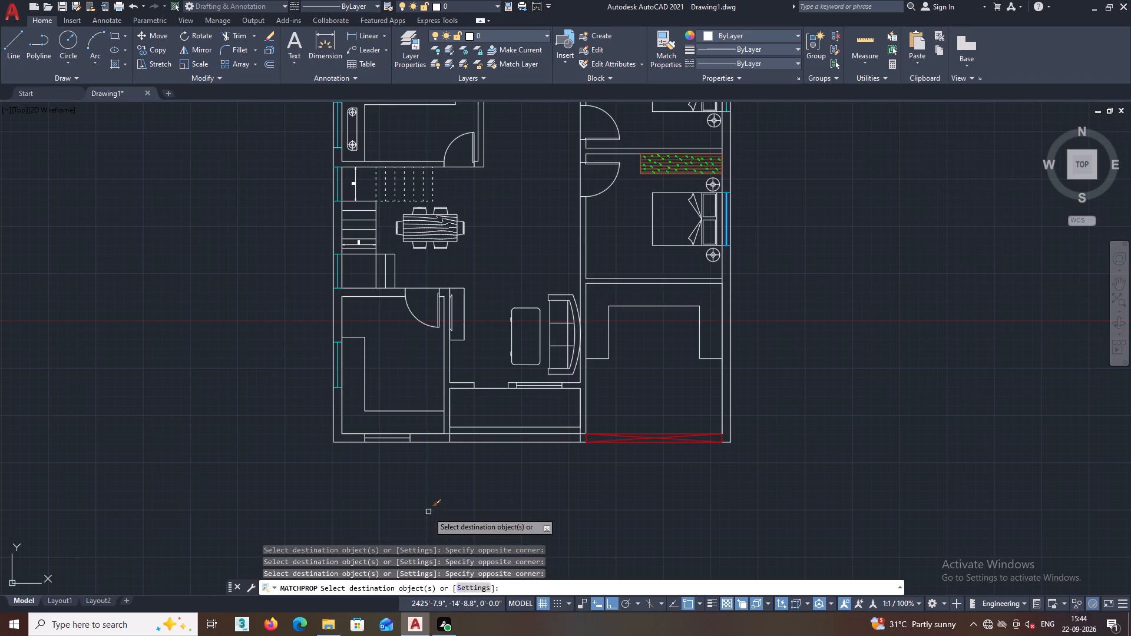
pyautogui.scroll(1, 449, 453)
pyautogui.scroll(2, 386, 419)
pyautogui.click(392, 452)
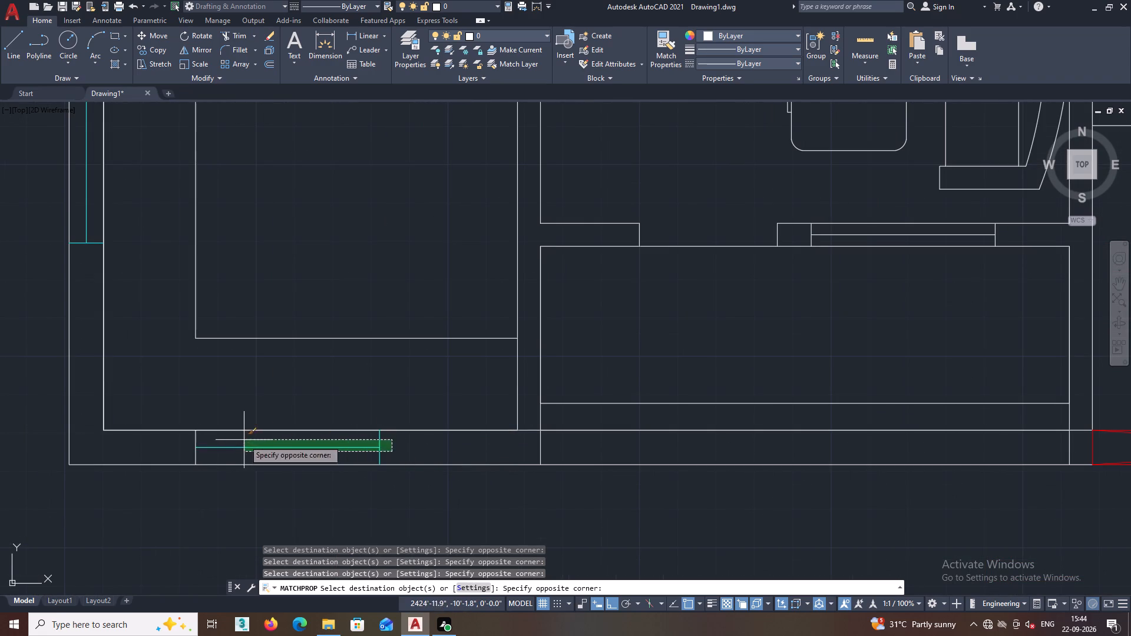
pyautogui.click(176, 438)
# Apply the matched cyan properties to the living room's south window edges and centre line, and finish property matching.
pyautogui.scroll(-2, 210, 447)
pyautogui.moveTo(549, 471); pyautogui.dragTo(416, 497, button='middle')
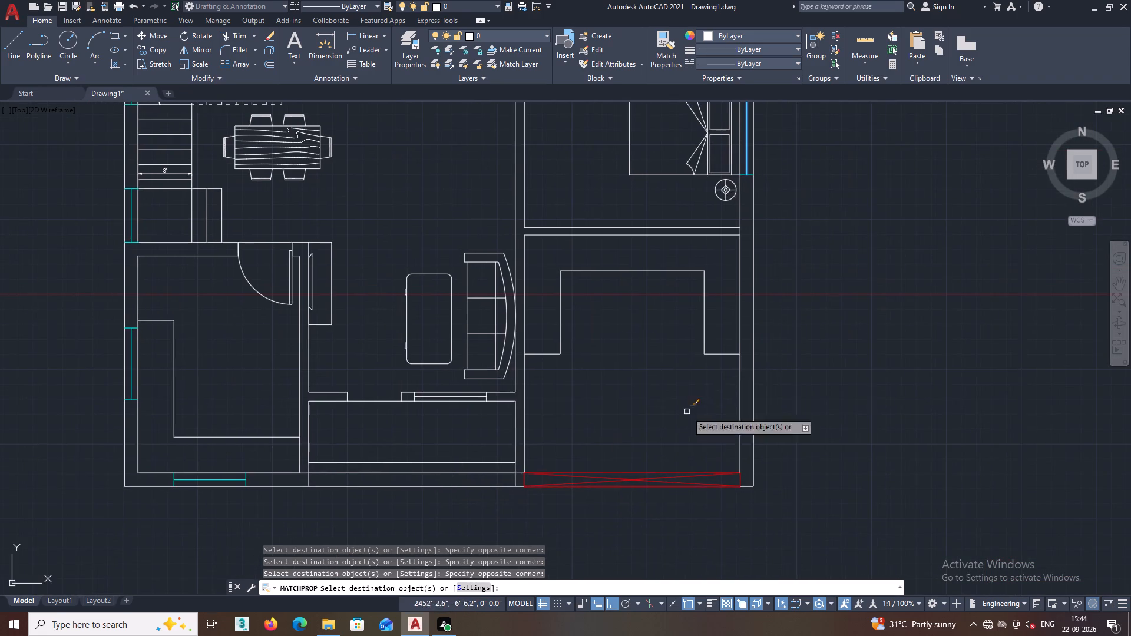
pyautogui.moveTo(902, 367); pyautogui.dragTo(882, 400, button='middle')
pyautogui.scroll(2, 417, 426)
pyautogui.scroll(2, 514, 427)
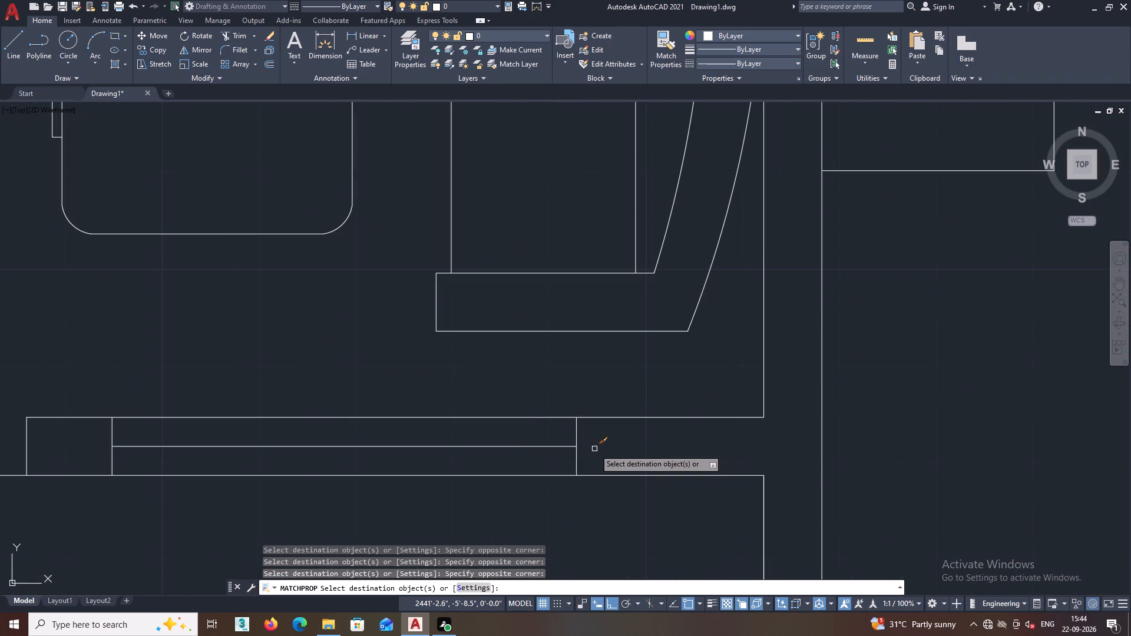
pyautogui.click(594, 449)
pyautogui.click(85, 447)
pyautogui.scroll(-3, 127, 430)
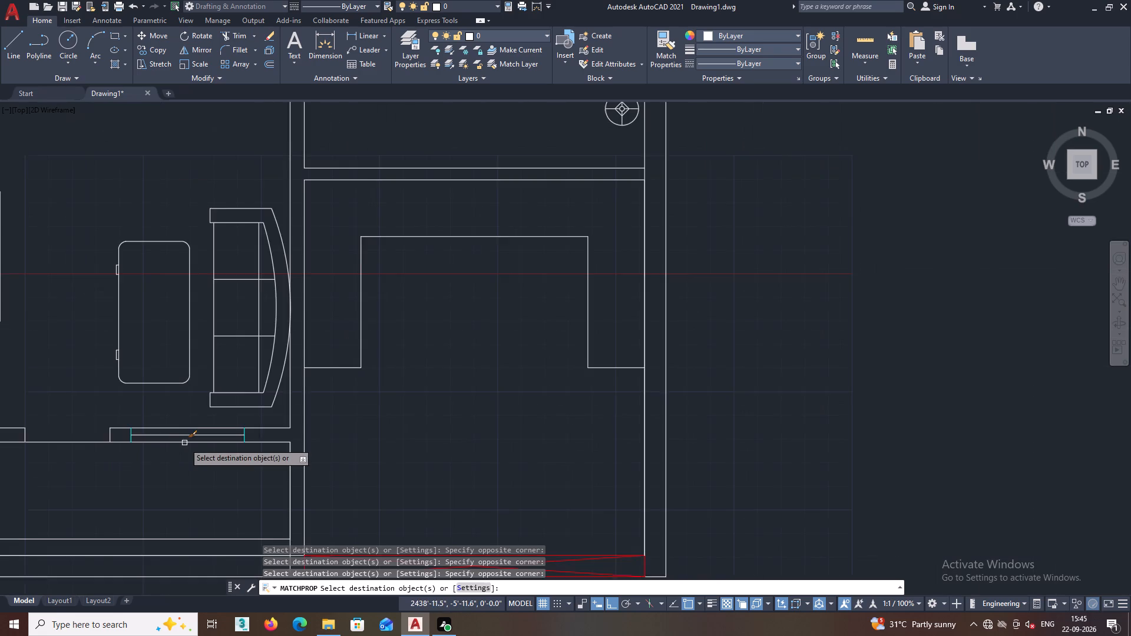
pyautogui.scroll(2, 188, 443)
pyautogui.click(197, 423)
pyautogui.scroll(-2, 237, 436)
pyautogui.scroll(-1, 654, 449)
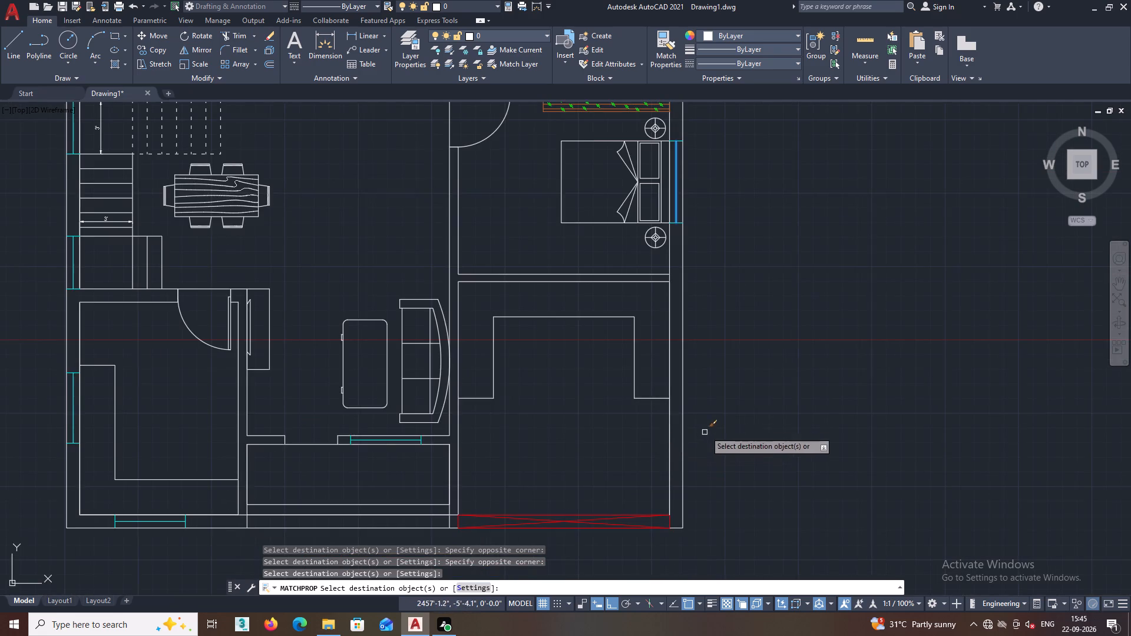
pyautogui.moveTo(711, 416); pyautogui.dragTo(703, 586, button='middle')
pyautogui.moveTo(713, 306); pyautogui.dragTo(727, 503, button='middle')
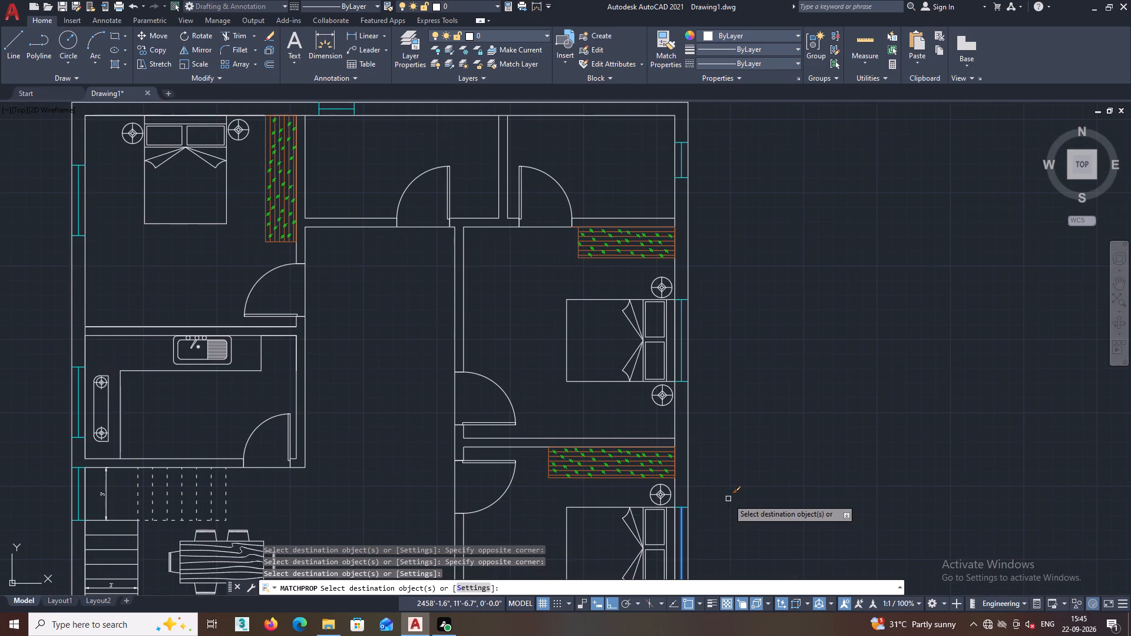
pyautogui.moveTo(486, 491); pyautogui.dragTo(544, 299, button='middle')
pyautogui.moveTo(476, 489); pyautogui.dragTo(522, 314, button='middle')
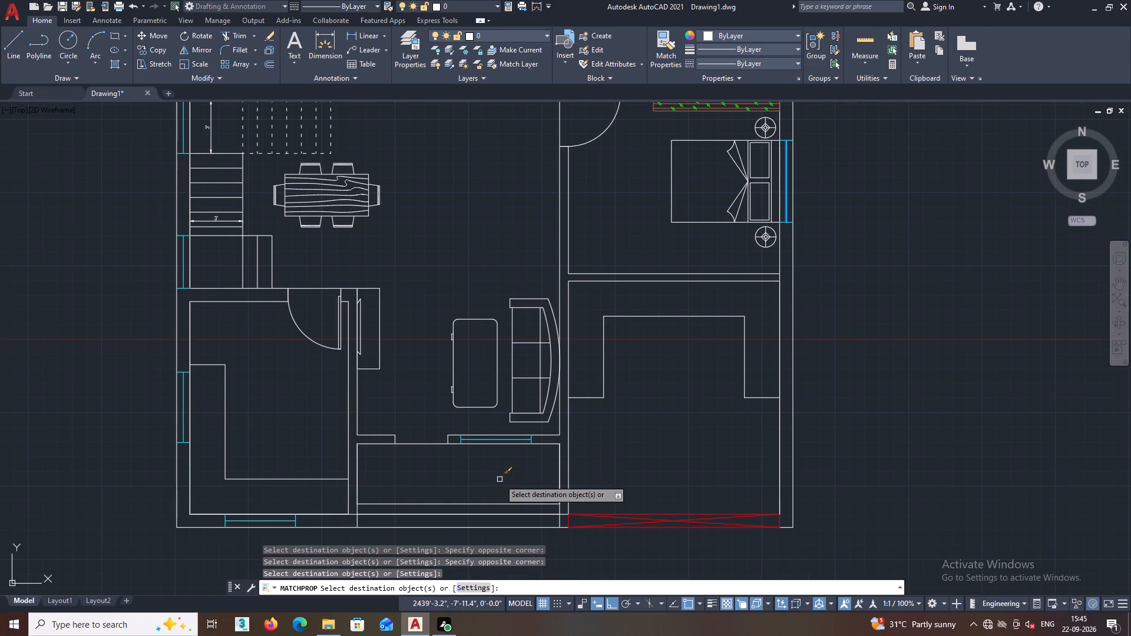
pyautogui.scroll(1, 489, 471)
pyautogui.press('Escape')
# Add a vertical linear dimension from the hall's north wall to the living room's south wall, just west of the bedroom wall.
pyautogui.scroll(-2, 563, 489)
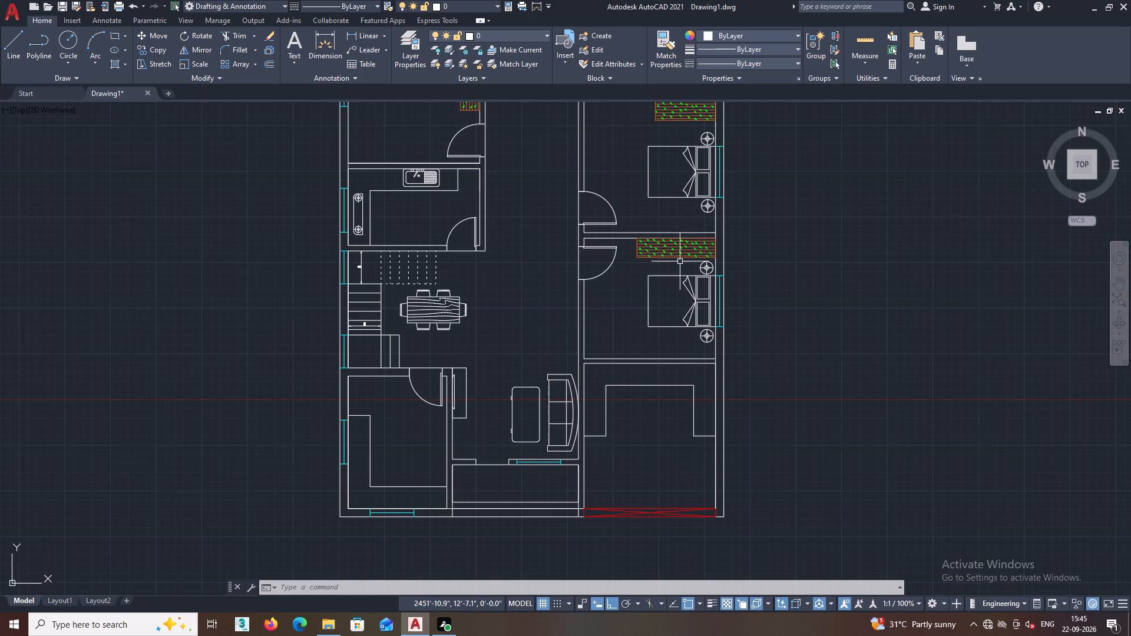
pyautogui.moveTo(629, 408); pyautogui.dragTo(630, 374, button='middle')
pyautogui.moveTo(508, 387); pyautogui.dragTo(527, 375, button='middle')
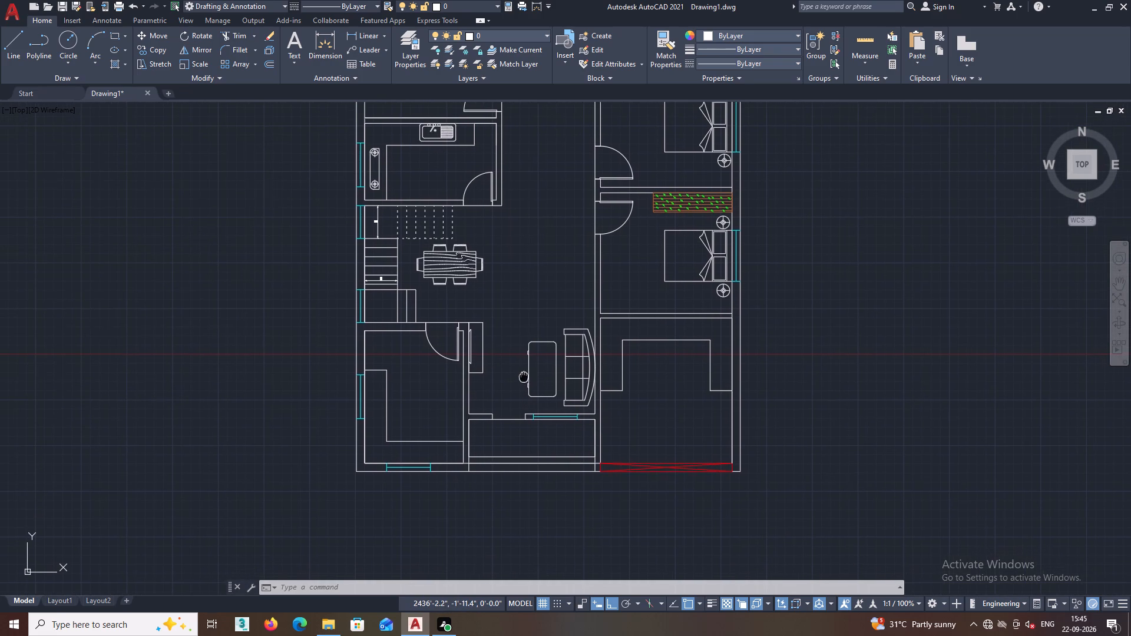
pyautogui.moveTo(527, 375); pyautogui.dragTo(535, 372, button='middle')
pyautogui.moveTo(533, 361); pyautogui.dragTo(523, 400, button='middle')
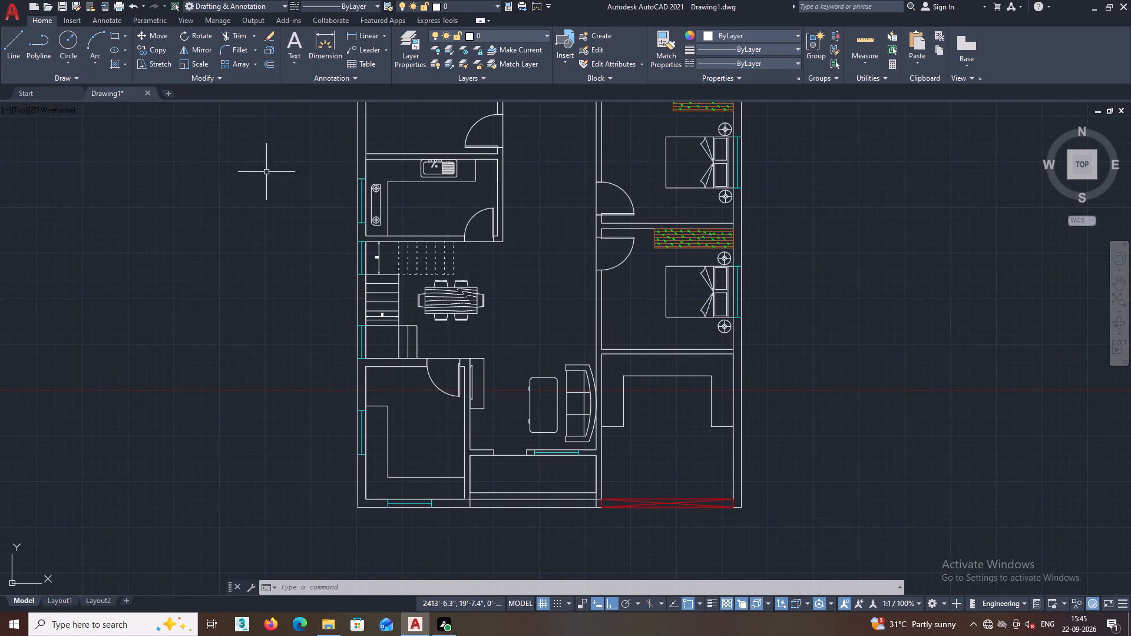
pyautogui.click(363, 35)
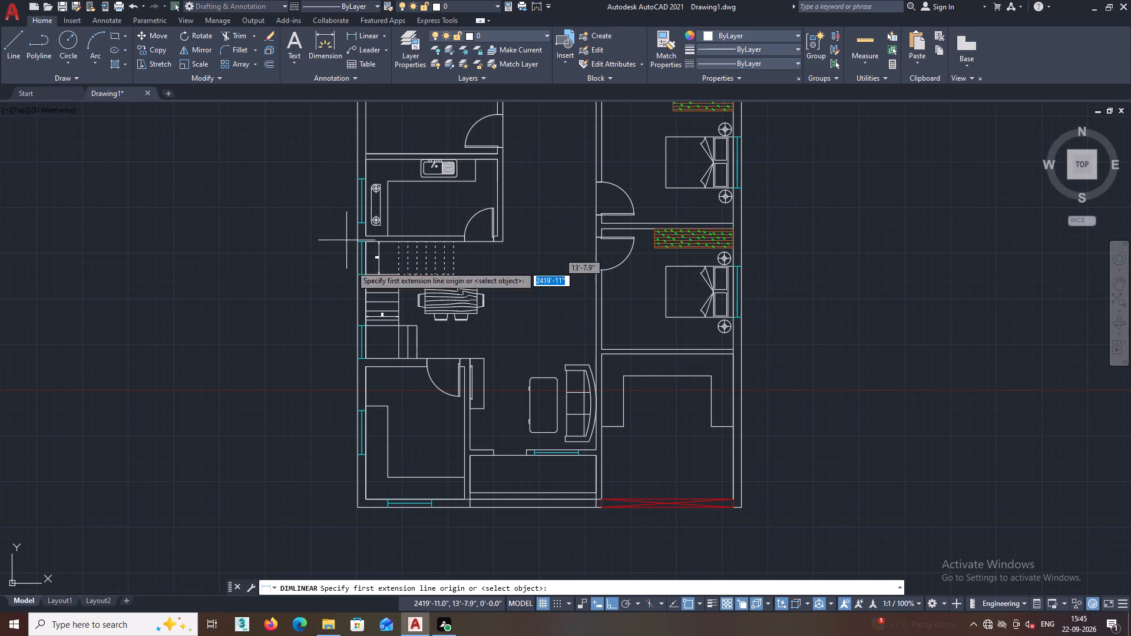
pyautogui.moveTo(510, 472); pyautogui.dragTo(513, 554, button='middle')
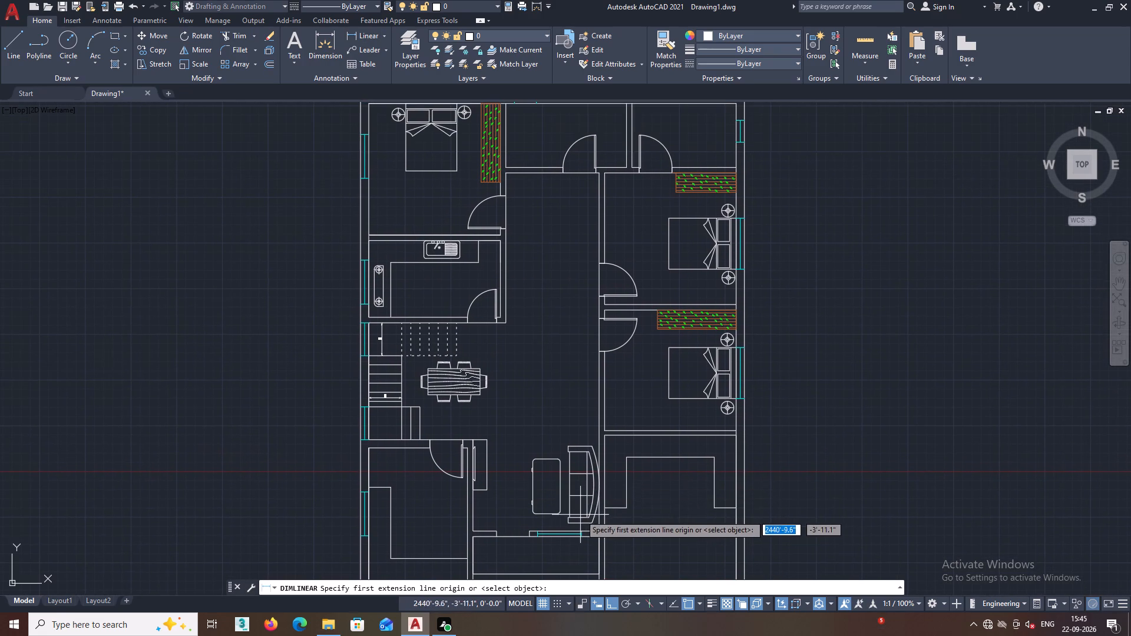
pyautogui.click(574, 172)
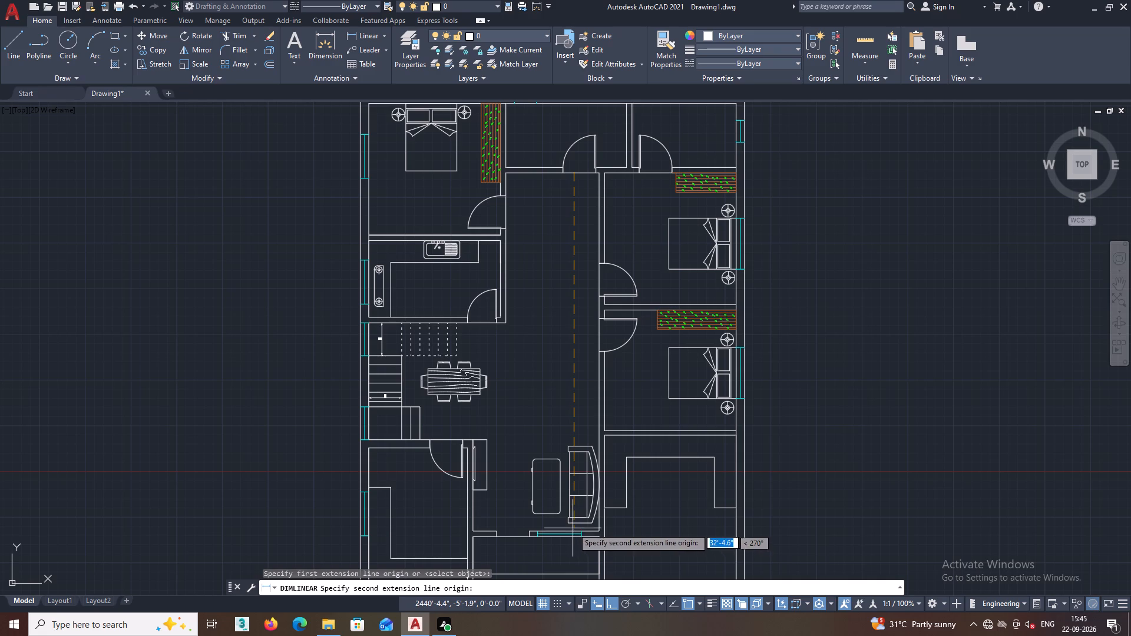
pyautogui.click(574, 530)
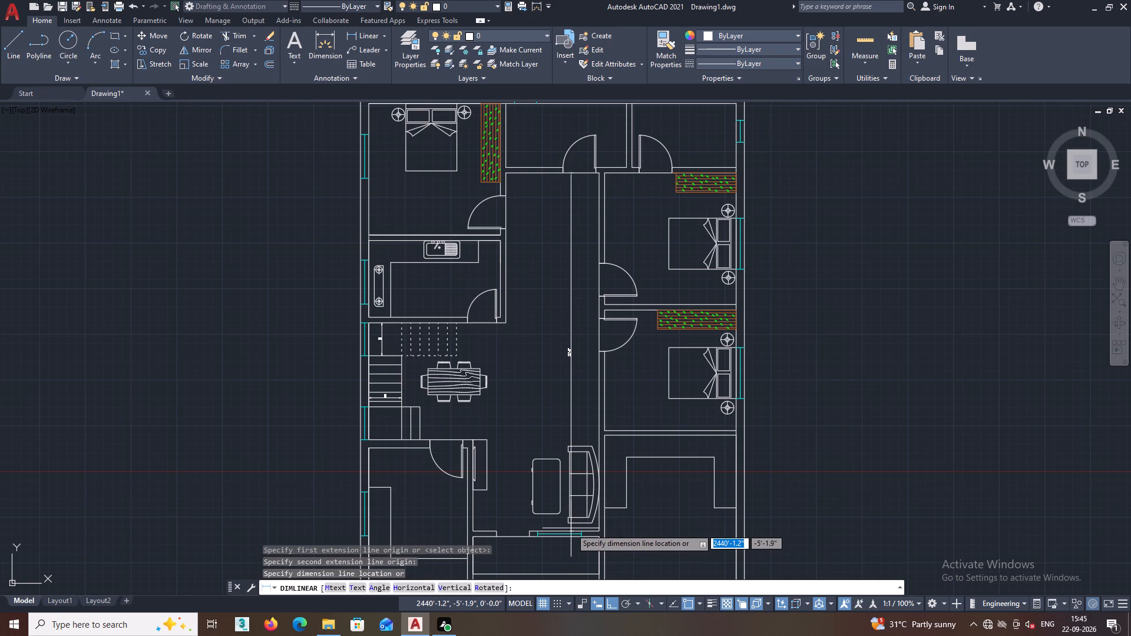
pyautogui.click(571, 528)
# Add a vertical linear dimension from the kitchen's south wall to the living room's south wall, east of the dining table.
pyautogui.scroll(3, 568, 379)
pyautogui.scroll(-2, 568, 379)
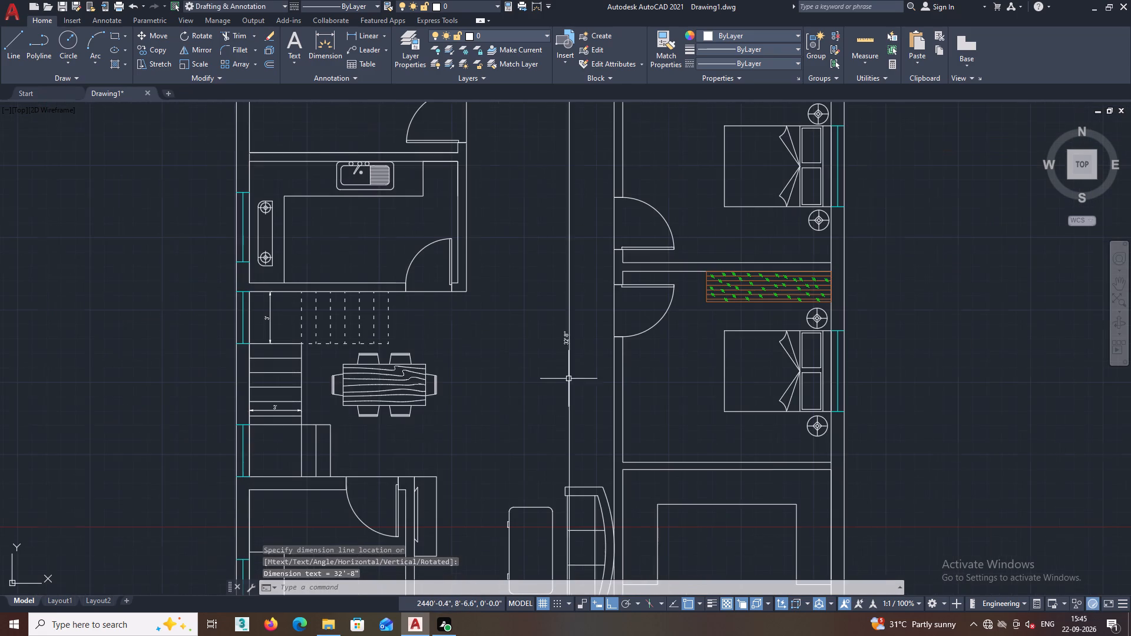
pyautogui.press('space')
pyautogui.moveTo(482, 370); pyautogui.dragTo(517, 329, button='middle')
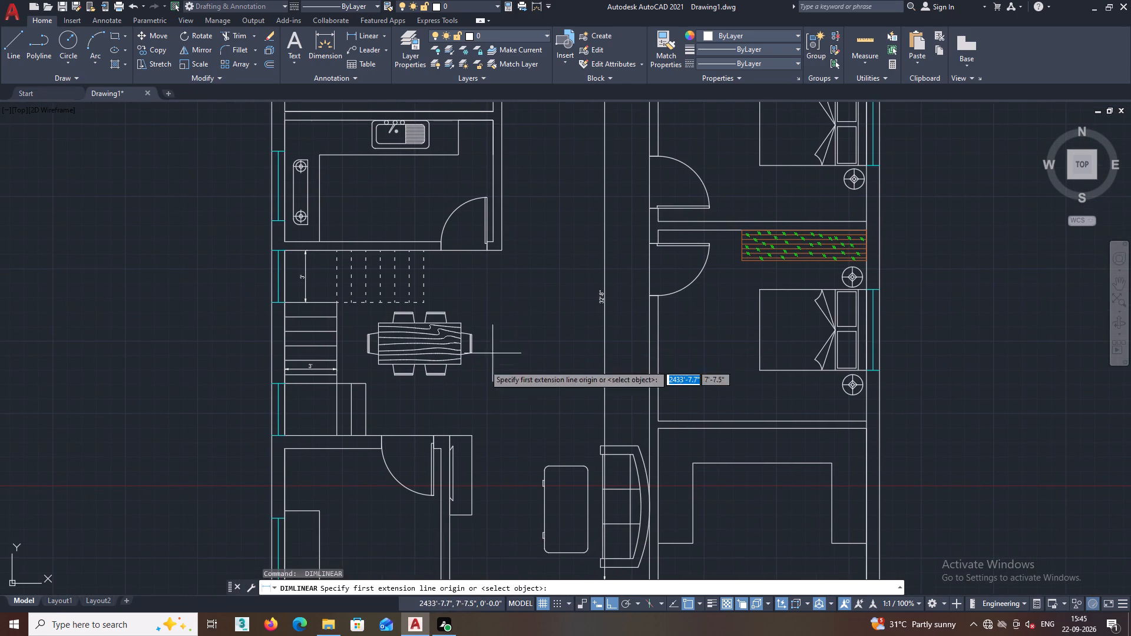
pyautogui.moveTo(496, 343); pyautogui.dragTo(499, 337, button='middle')
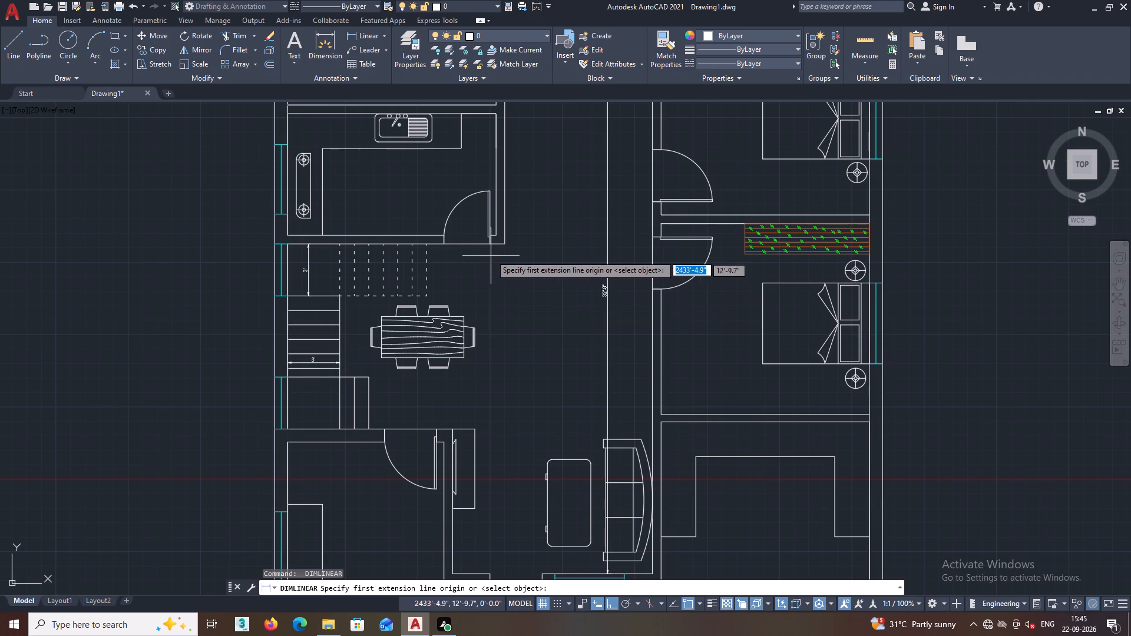
pyautogui.click(484, 244)
pyautogui.moveTo(461, 452); pyautogui.dragTo(514, 352, button='middle')
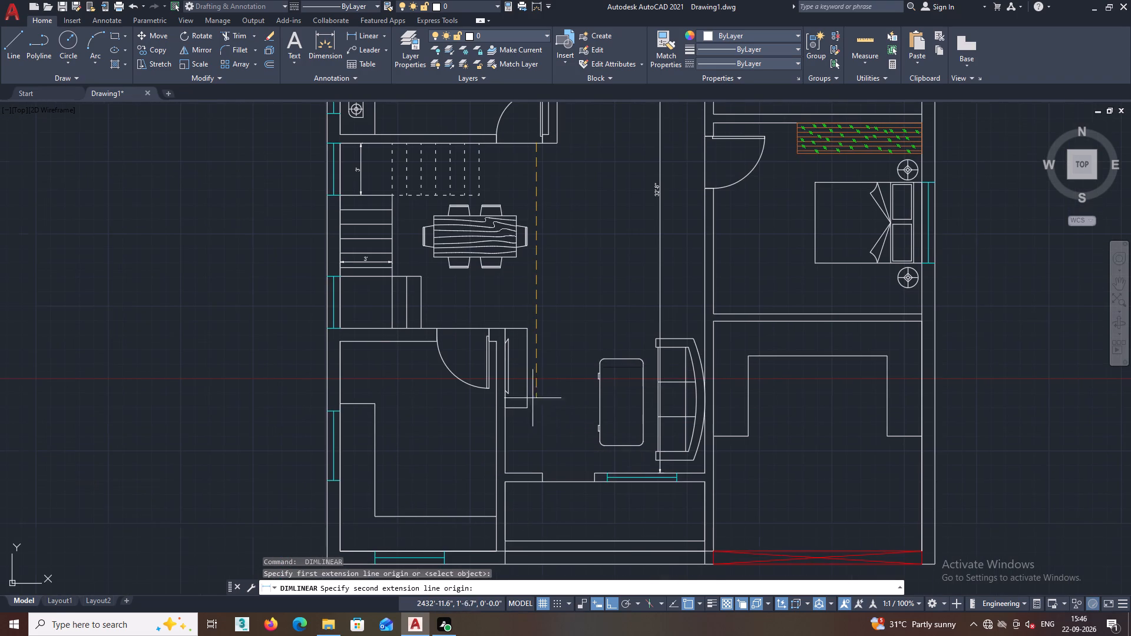
pyautogui.click(537, 471)
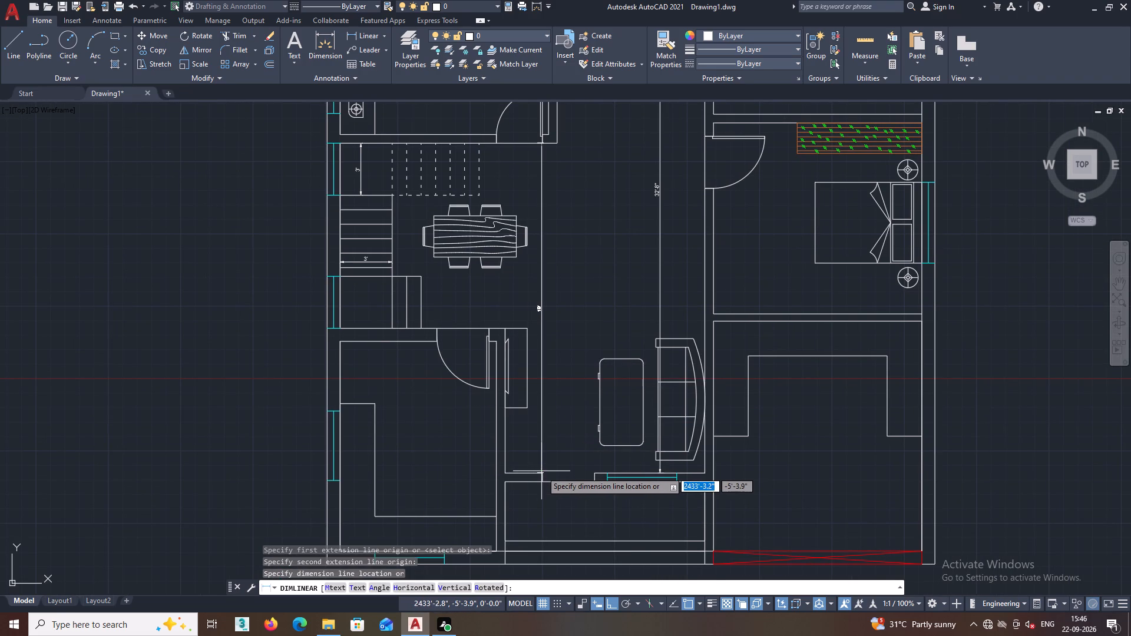
pyautogui.click(541, 471)
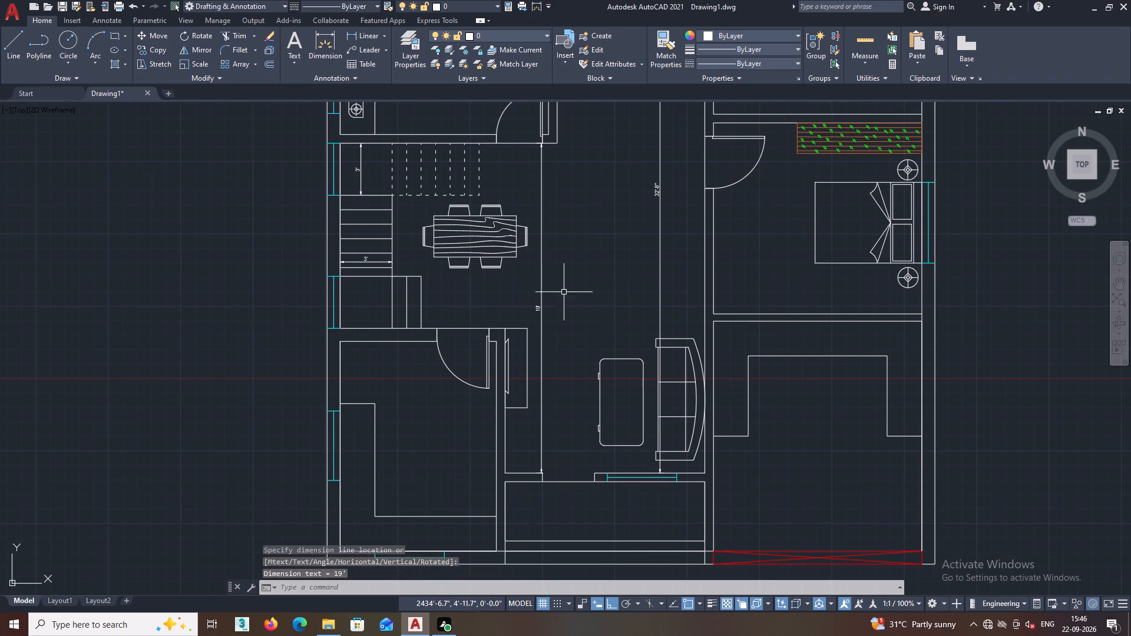
# Examine the south end of the 19' vertical dimension where it meets the living room's south wall.
pyautogui.moveTo(515, 371); pyautogui.dragTo(521, 340, button='middle')
pyautogui.scroll(4, 544, 445)
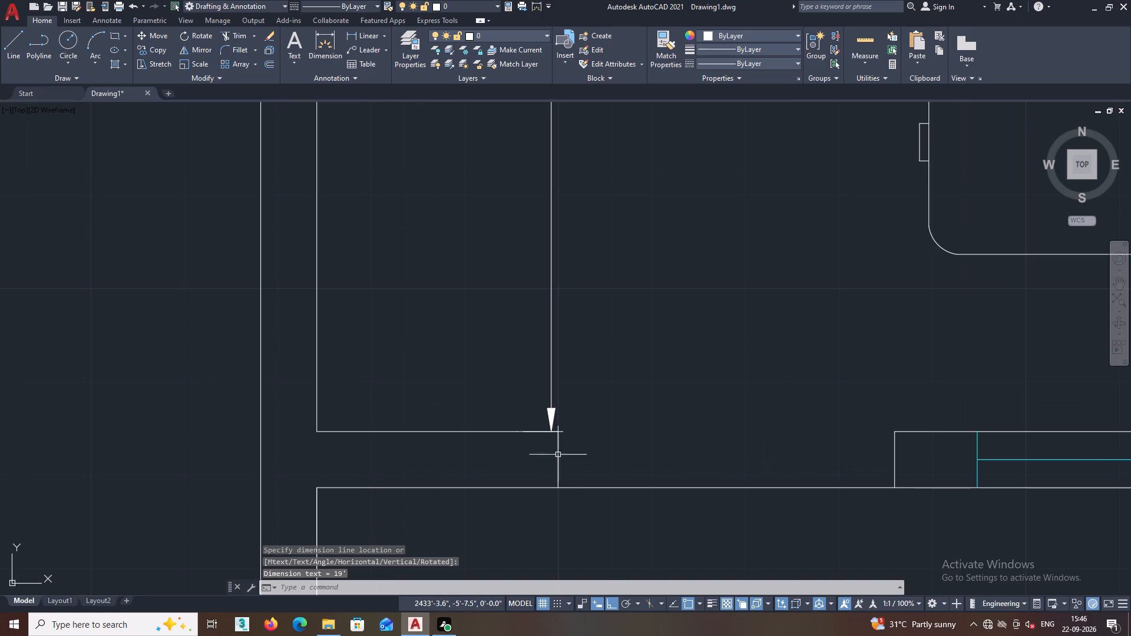
pyautogui.scroll(3, 569, 461)
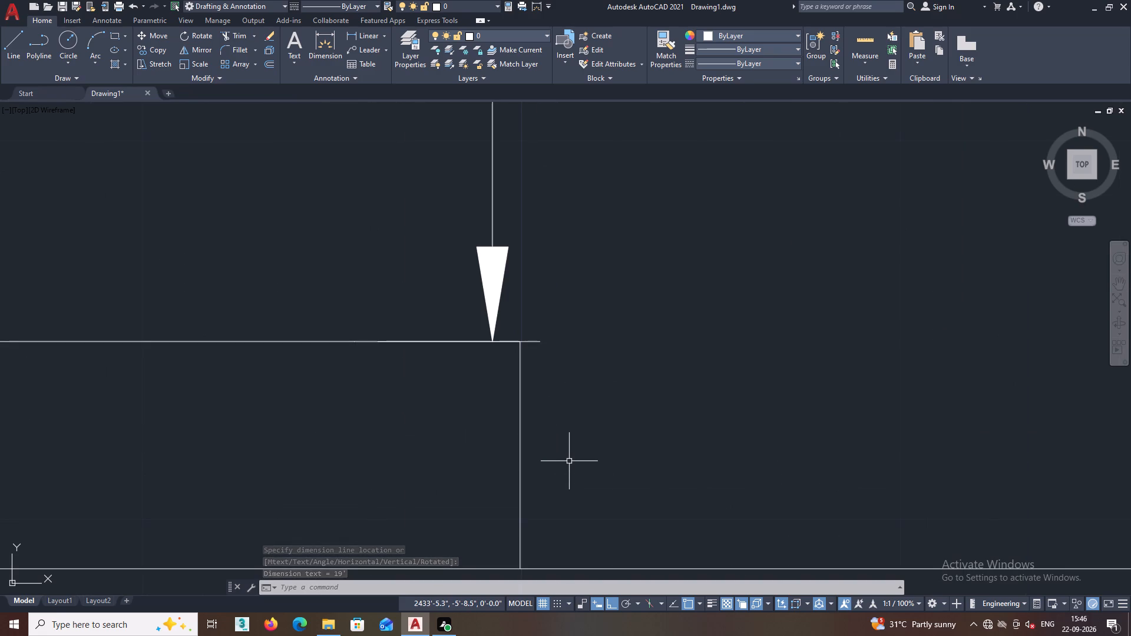
pyautogui.scroll(-1, 540, 461)
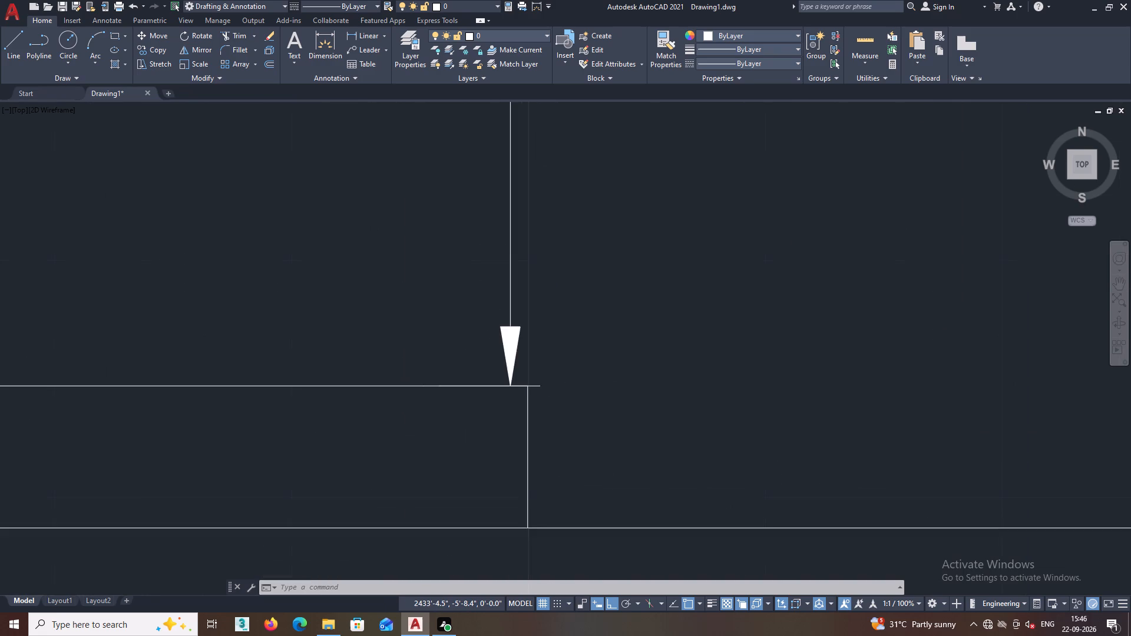
pyautogui.scroll(-1, 540, 461)
pyautogui.scroll(3, 527, 408)
pyautogui.scroll(-2, 593, 459)
pyautogui.click(556, 418)
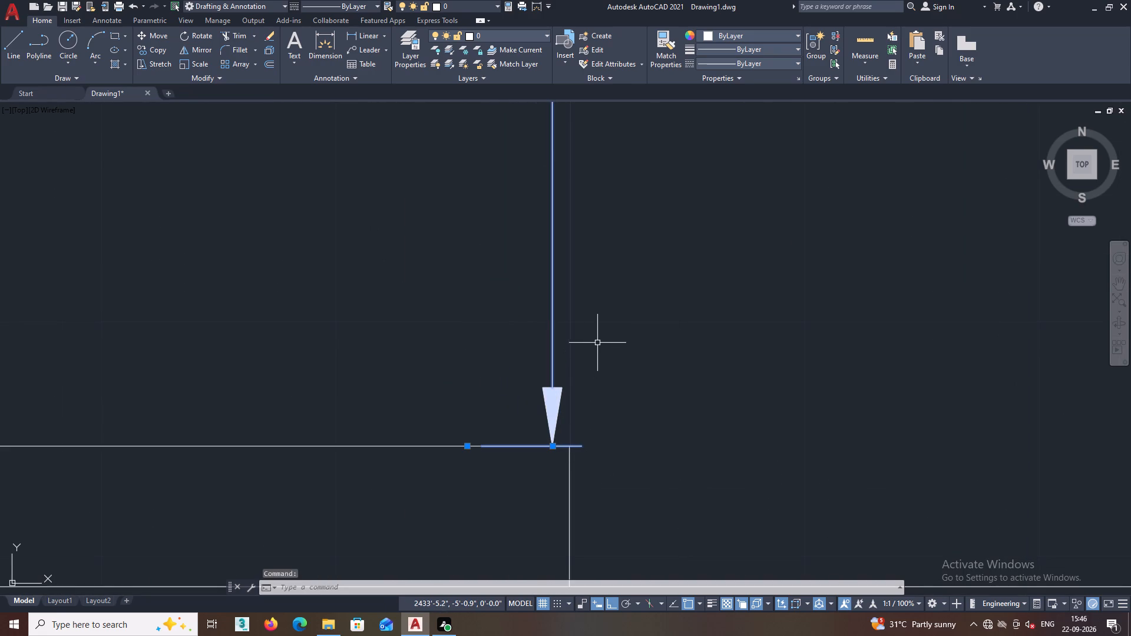
pyautogui.press('Escape')
pyautogui.scroll(-3, 610, 382)
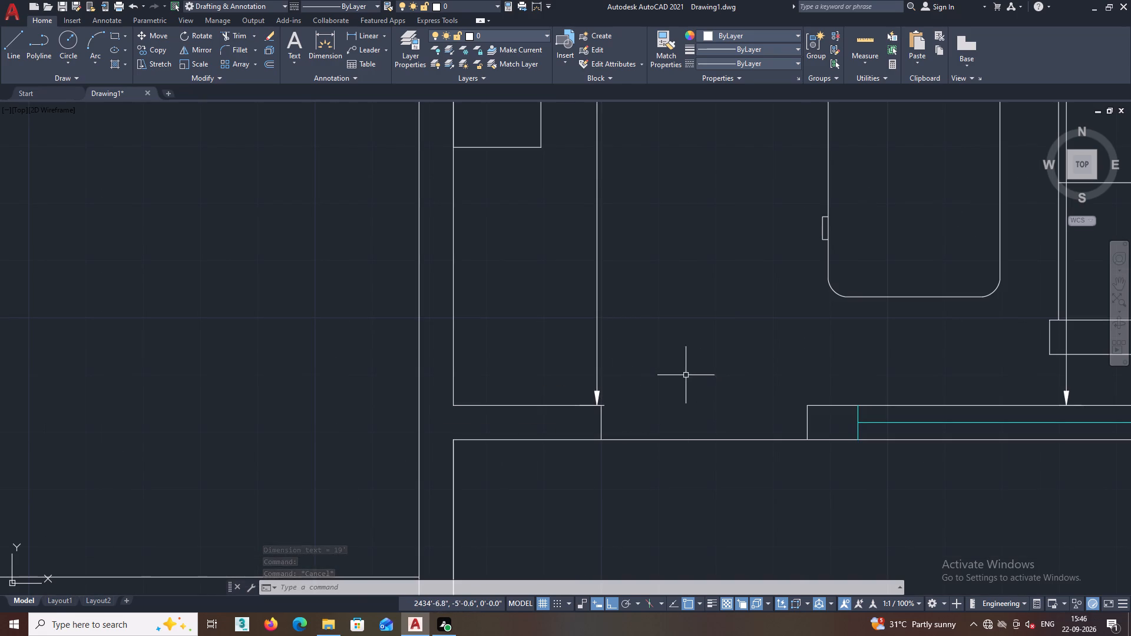
# Start a diagonal-line wall hatch with the living room's west, south and east walls and the wall south of the lower east bedroom.
pyautogui.scroll(-1, 693, 344)
pyautogui.moveTo(693, 346); pyautogui.dragTo(670, 381, button='middle')
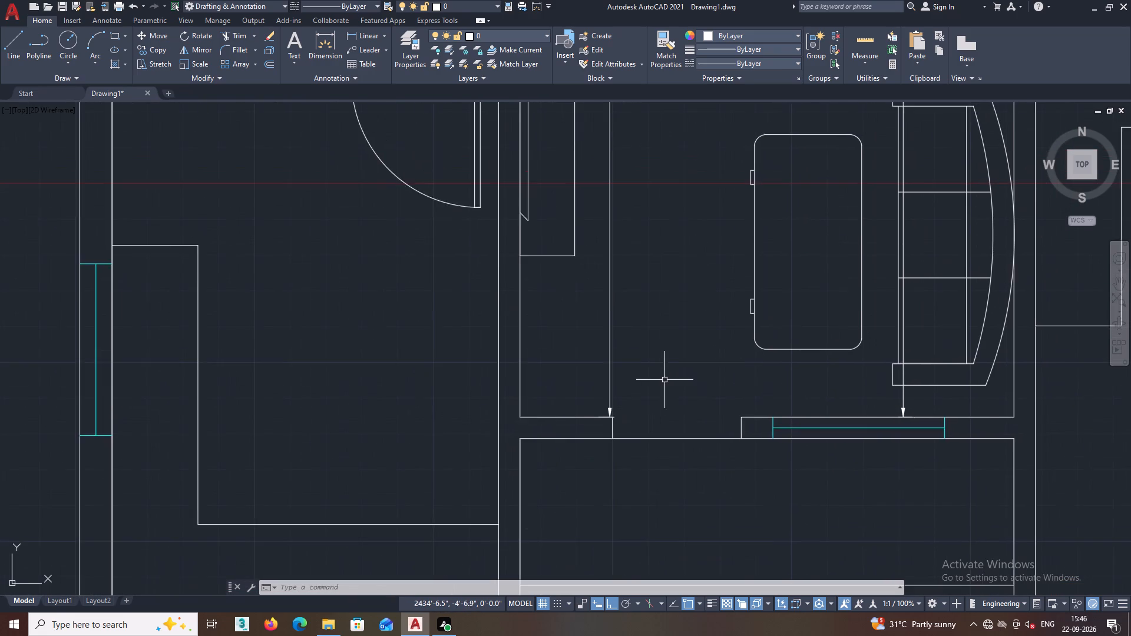
pyautogui.scroll(-1, 663, 381)
pyautogui.moveTo(664, 378); pyautogui.dragTo(585, 377, button='middle')
pyautogui.press('h')
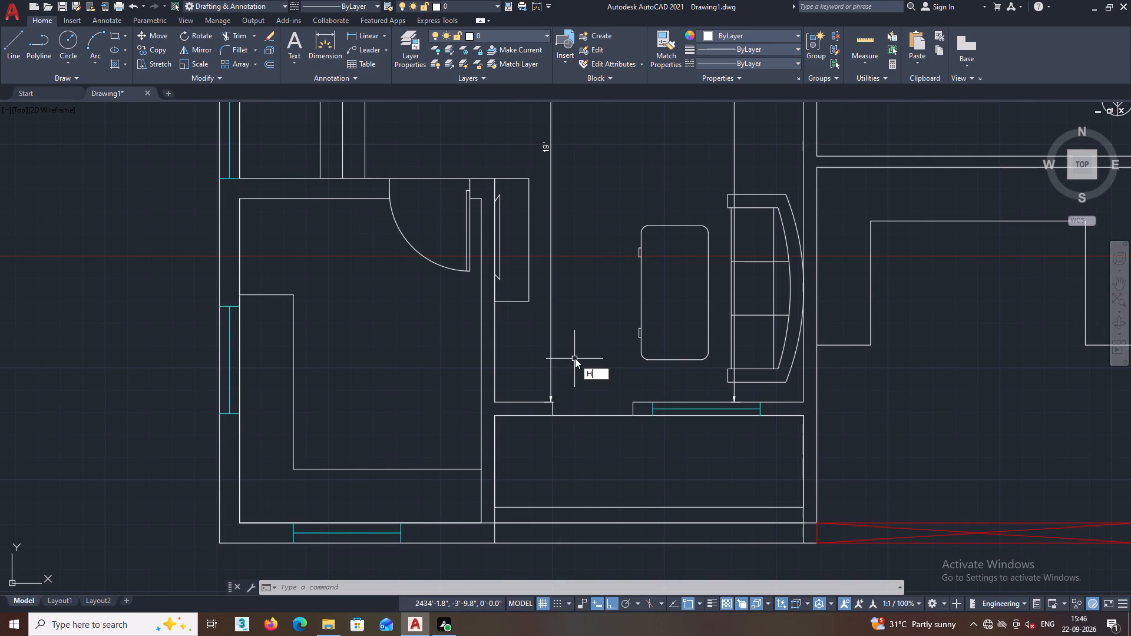
pyautogui.press('Return')
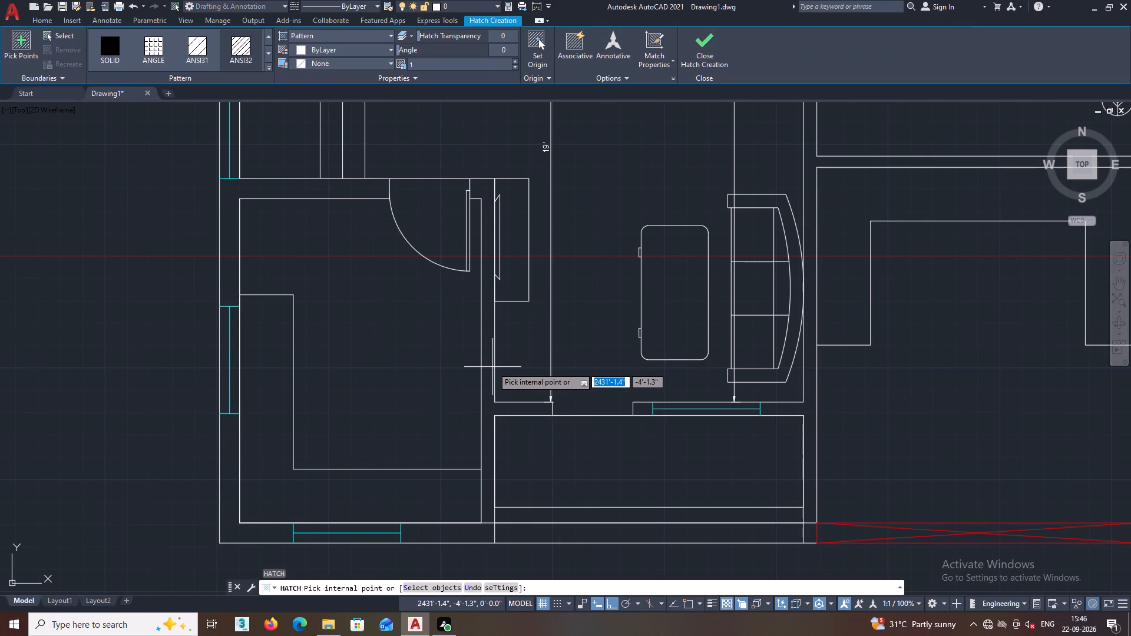
pyautogui.click(491, 369)
pyautogui.doubleClick(639, 408)
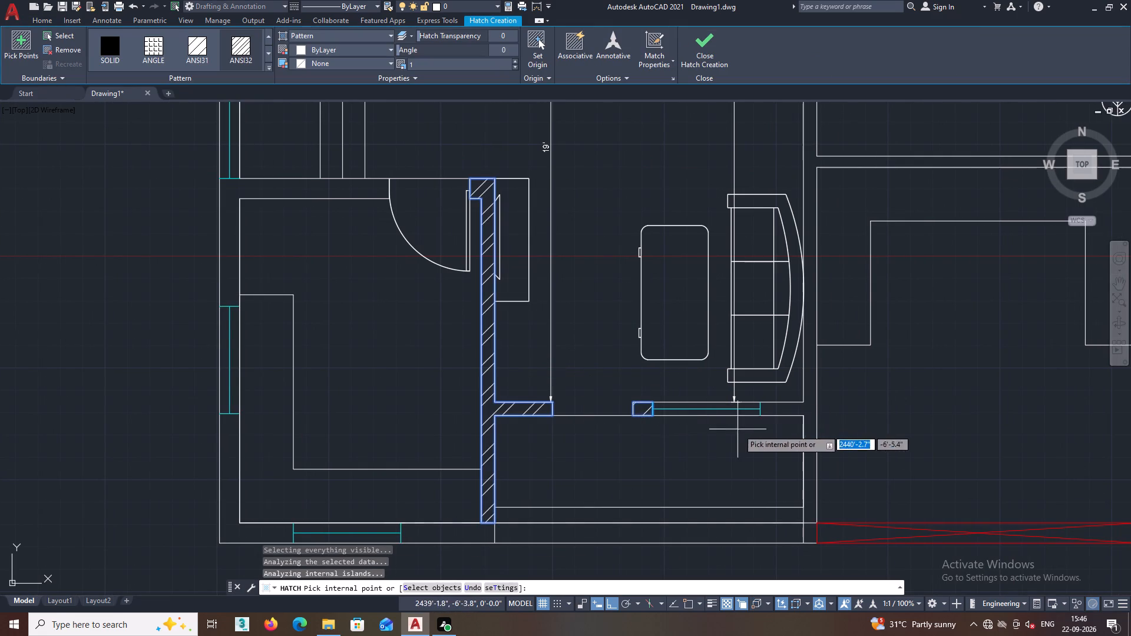
pyautogui.click(777, 411)
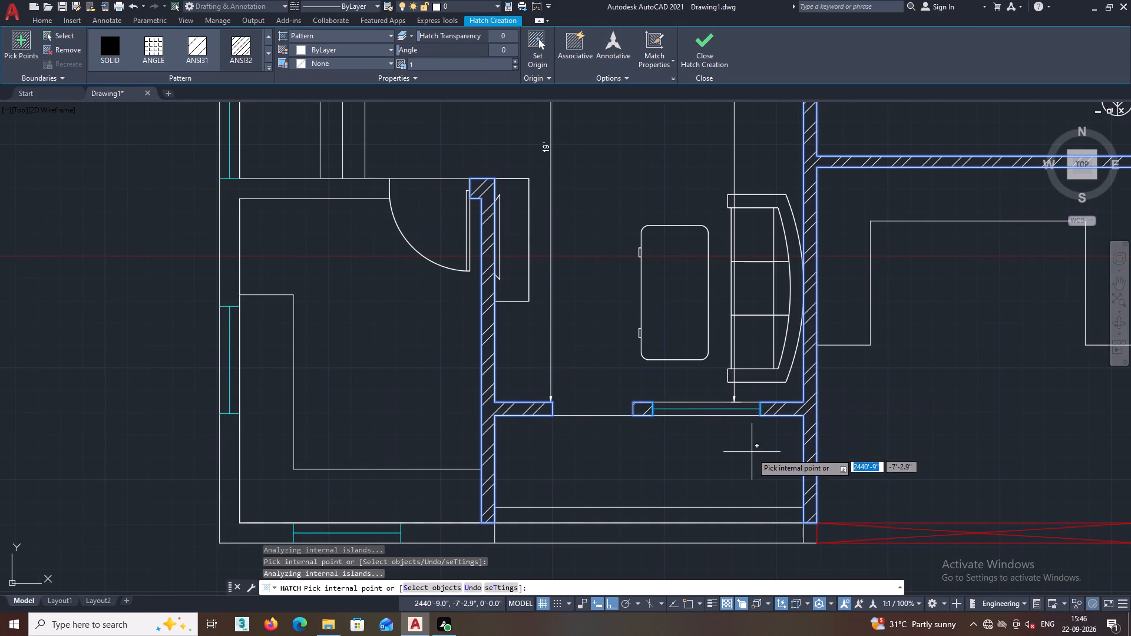
# Add the northwest bedroom's north and west exterior walls to the hatch, down to the kitchen window.
pyautogui.moveTo(743, 465); pyautogui.dragTo(702, 588, button='middle')
pyautogui.moveTo(720, 220); pyautogui.dragTo(709, 267, button='middle')
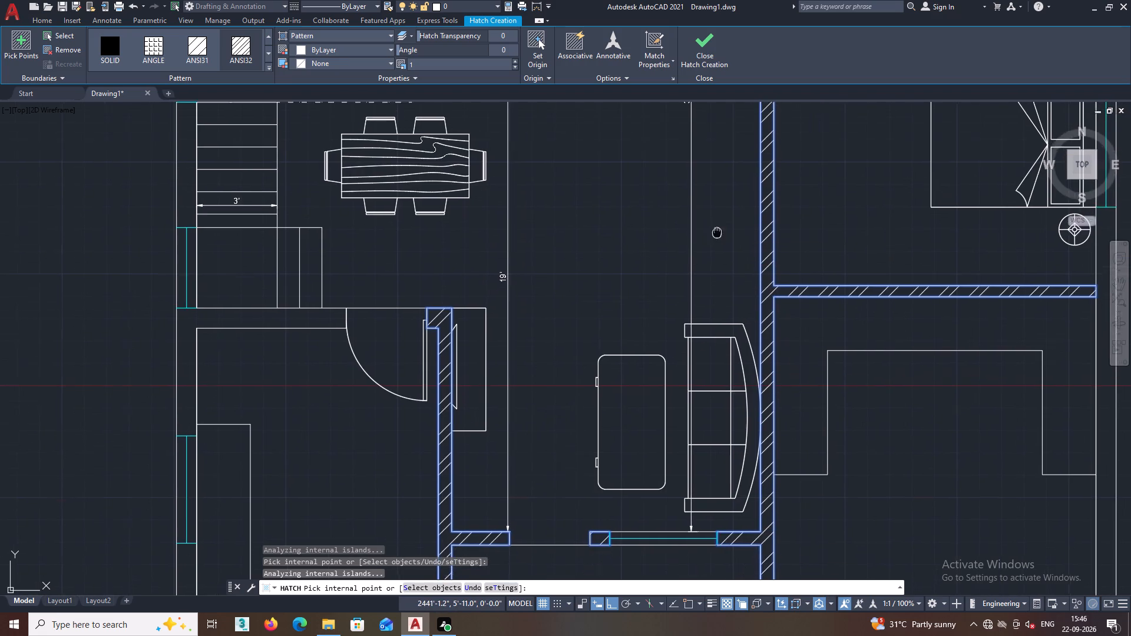
pyautogui.moveTo(709, 267); pyautogui.dragTo(657, 589, button='middle')
pyautogui.moveTo(688, 234); pyautogui.dragTo(649, 536, button='middle')
pyautogui.scroll(-1, 641, 456)
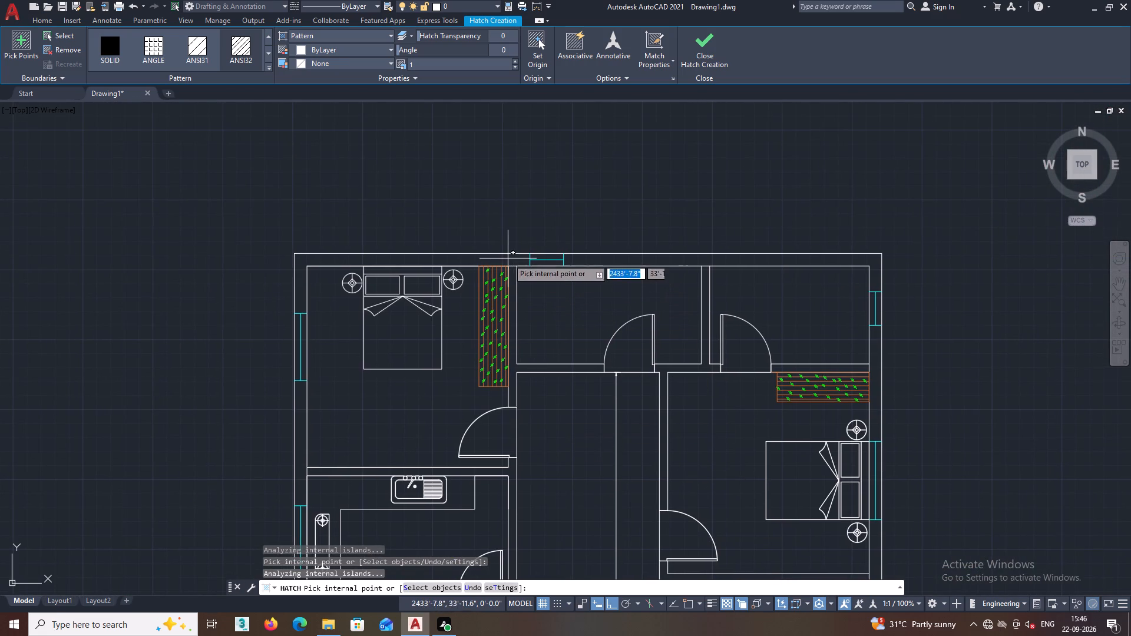
pyautogui.click(508, 259)
pyautogui.click(303, 423)
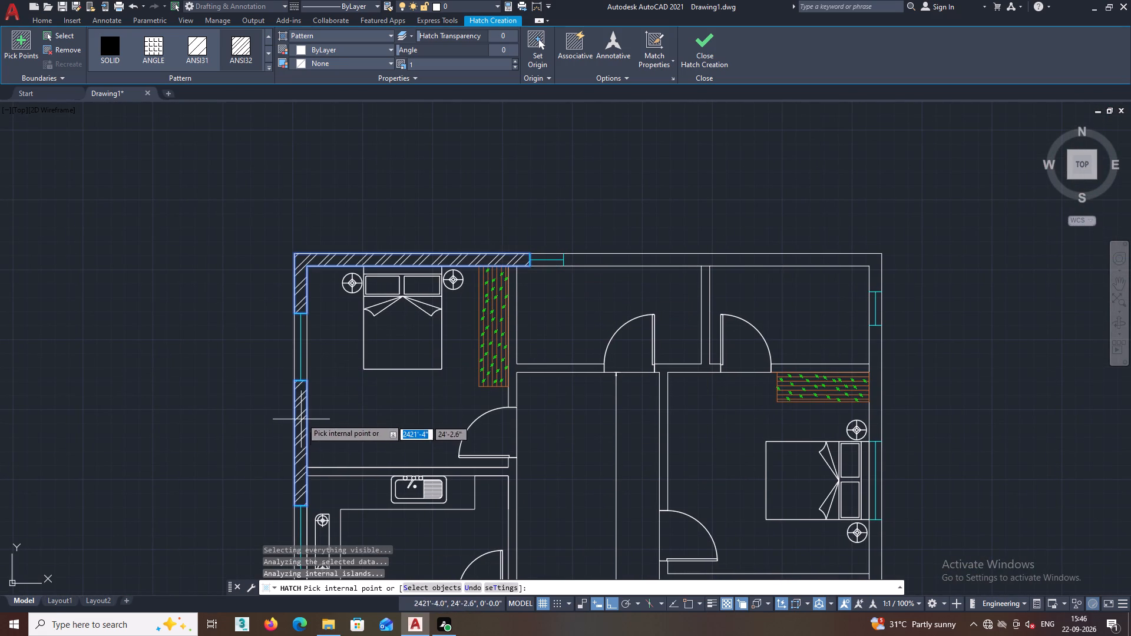
# Add the kitchen's north, east and south walls to the hatch.
pyautogui.moveTo(304, 413); pyautogui.dragTo(372, 236, button='middle')
pyautogui.scroll(2, 381, 356)
pyautogui.scroll(2, 401, 275)
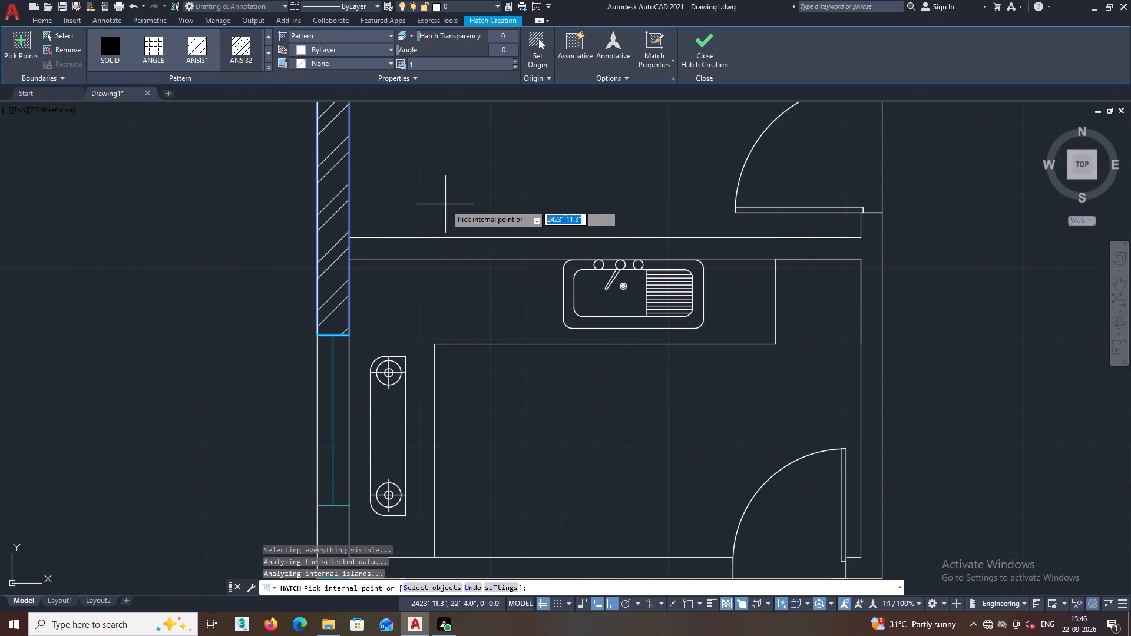
pyautogui.click(483, 249)
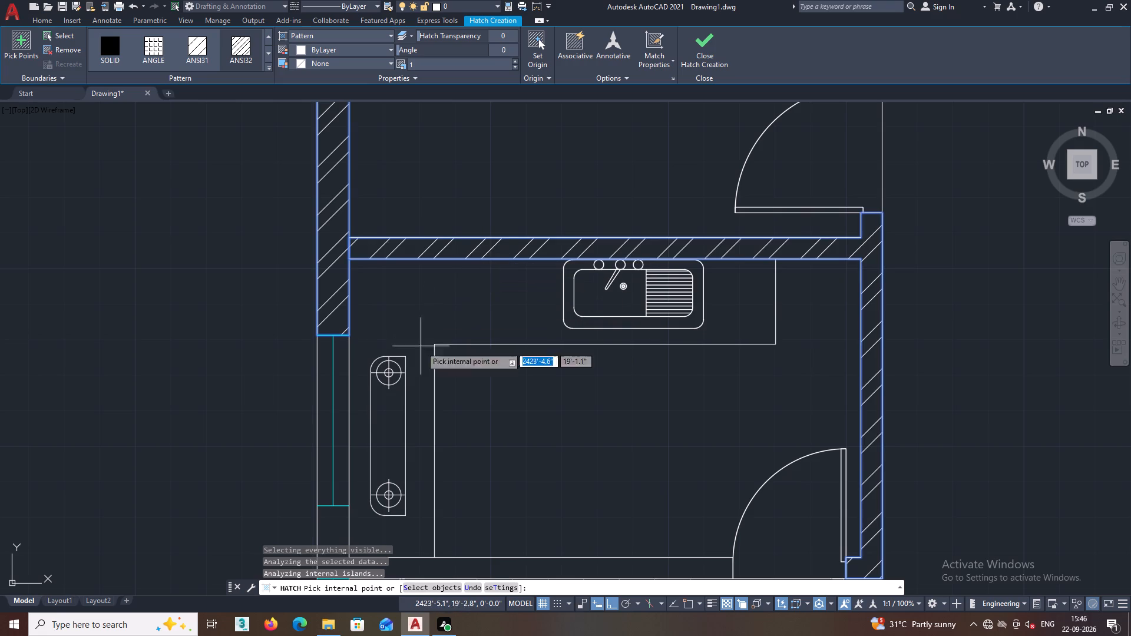
pyautogui.moveTo(324, 493); pyautogui.dragTo(318, 293, button='middle')
pyautogui.click(317, 351)
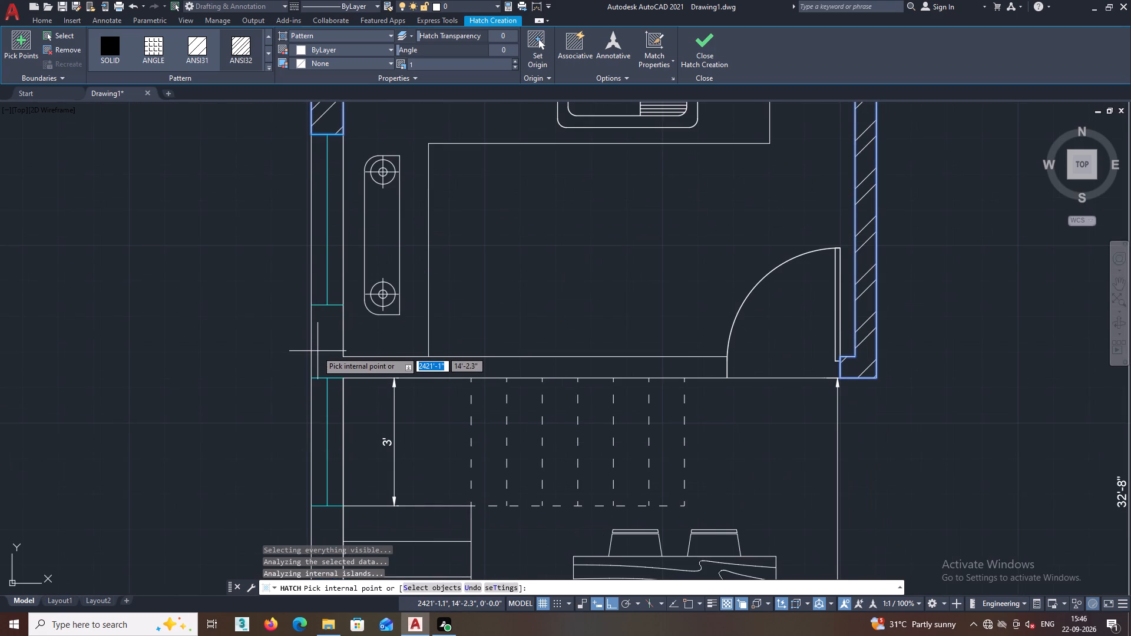
pyautogui.scroll(-2, 316, 405)
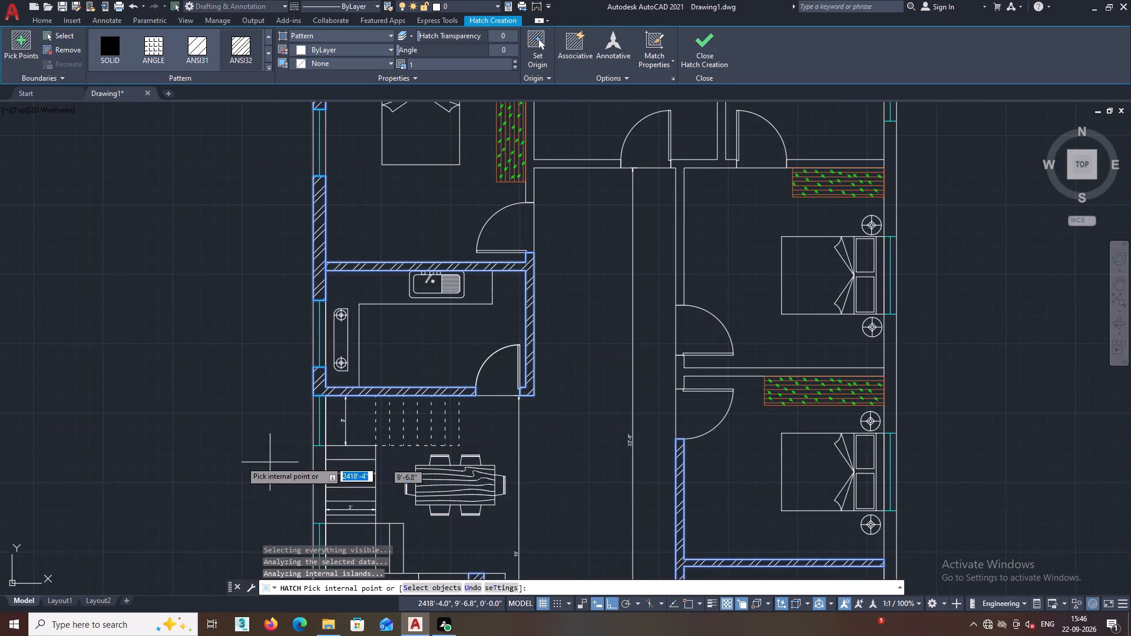
# Add the west wall beside the stairs and the southwest room's north, west and south walls to the hatch.
pyautogui.moveTo(212, 463); pyautogui.dragTo(289, 336, button='middle')
pyautogui.click(392, 366)
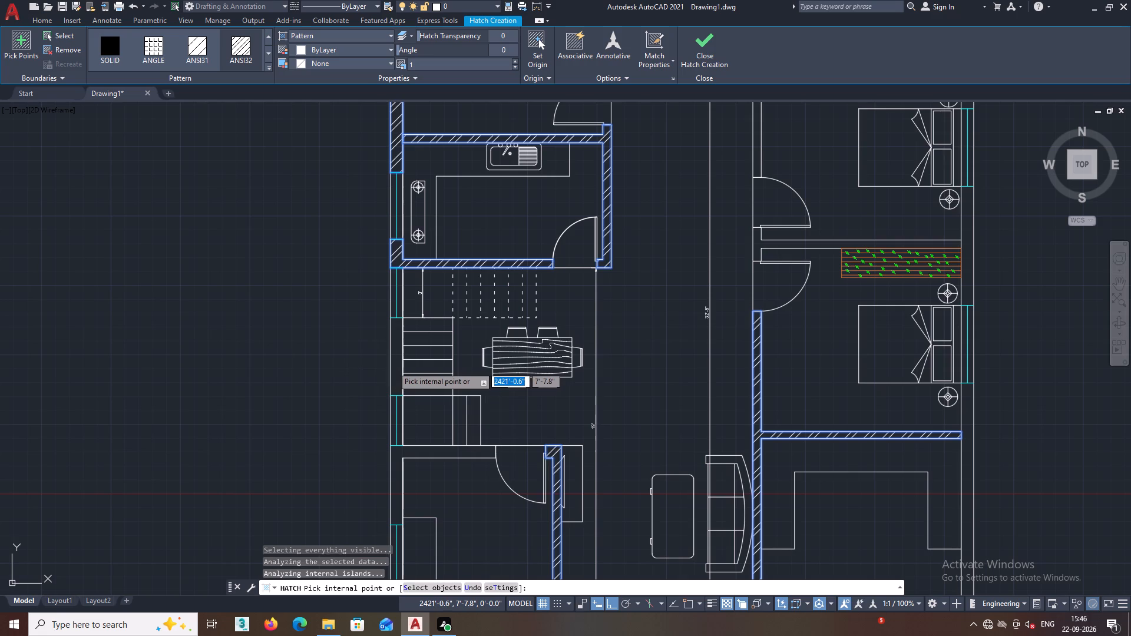
pyautogui.moveTo(352, 398); pyautogui.dragTo(386, 294, button='middle')
pyautogui.click(431, 395)
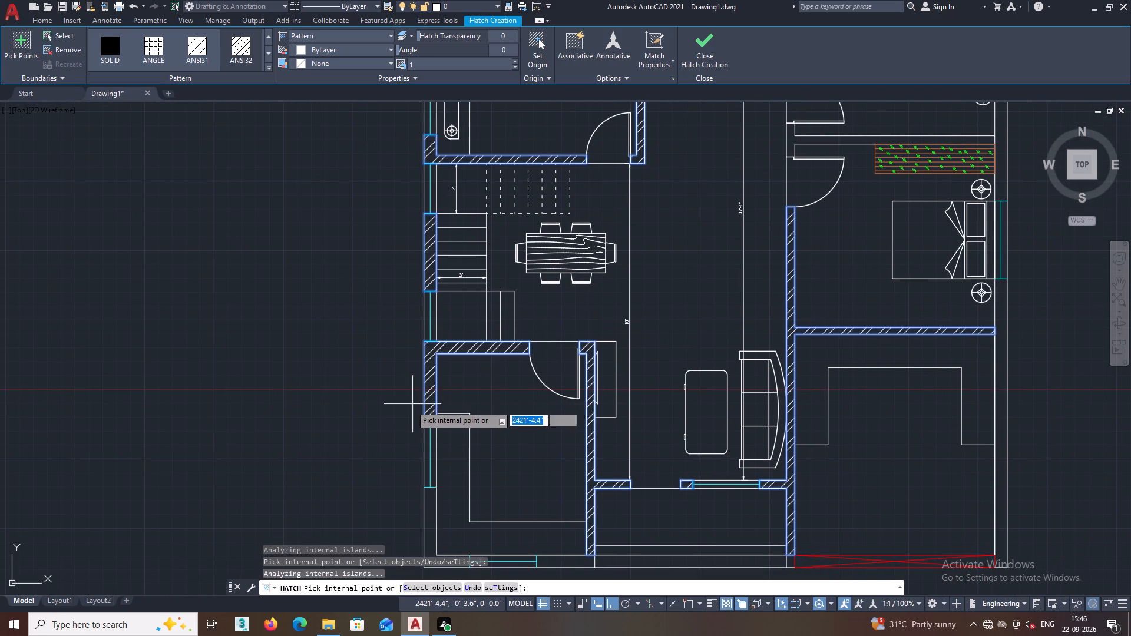
pyautogui.moveTo(364, 420); pyautogui.dragTo(415, 286, button='middle')
pyautogui.click(476, 391)
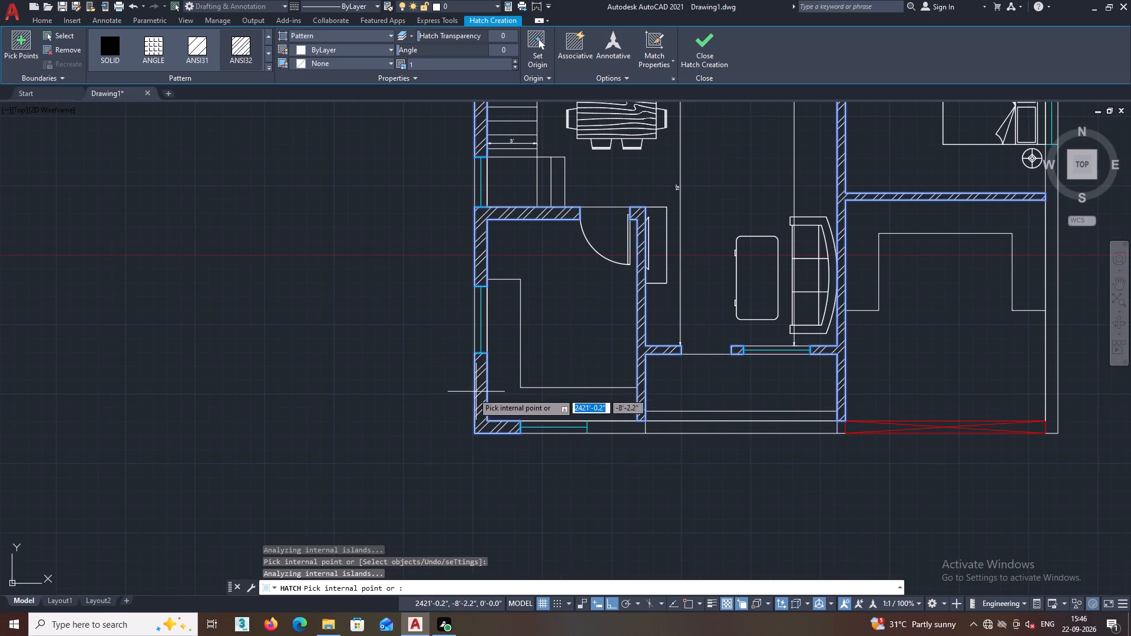
pyautogui.moveTo(424, 401); pyautogui.dragTo(353, 405, button='middle')
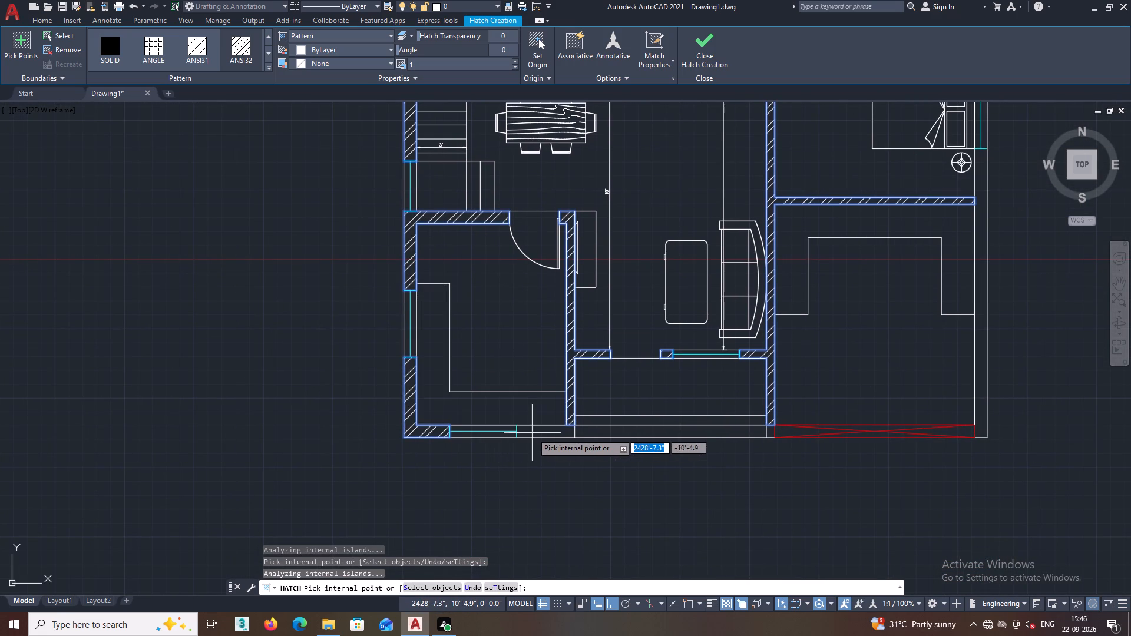
pyautogui.click(533, 437)
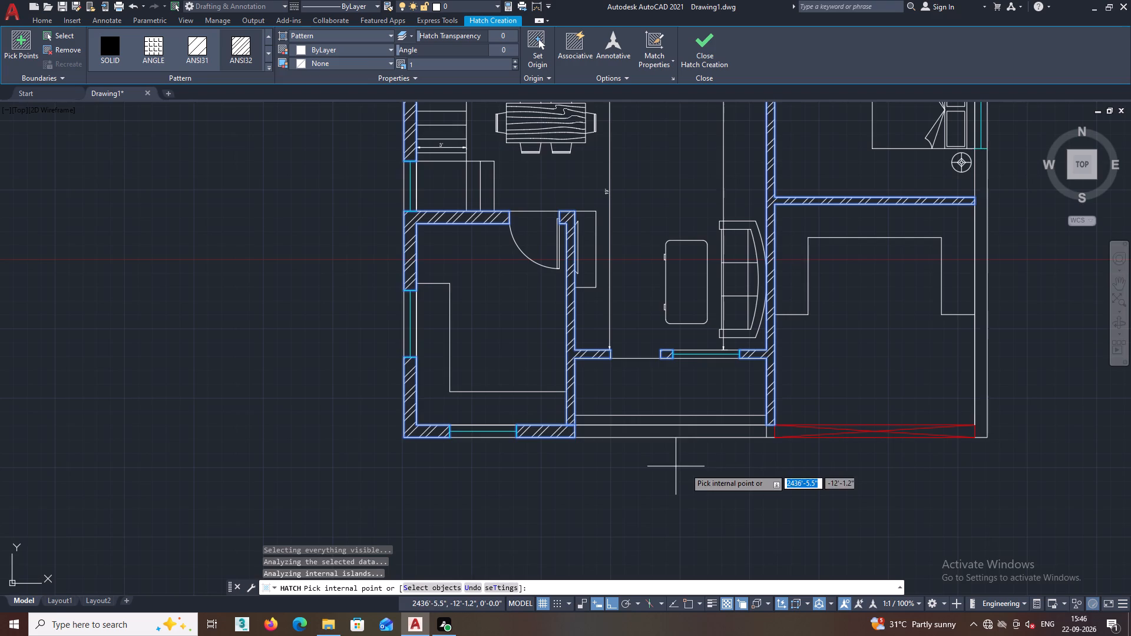
# Add the east exterior wall segments, the partition between the two east bedrooms, and the northeast corner with the north wall to the hatch.
pyautogui.moveTo(722, 464); pyautogui.dragTo(447, 532, button='middle')
pyautogui.click(708, 456)
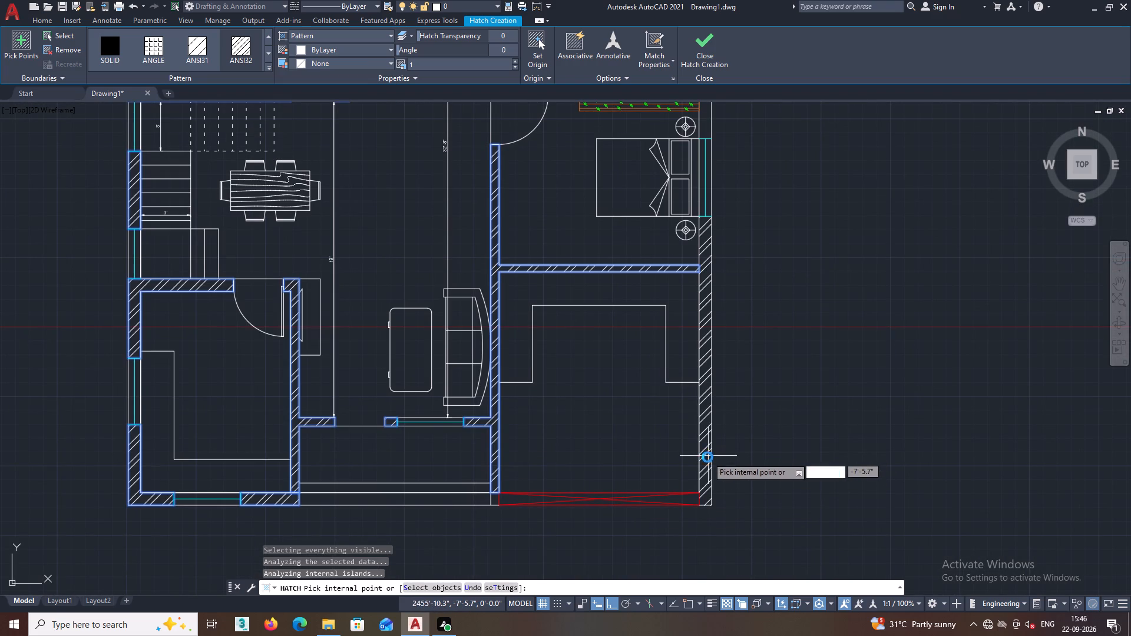
pyautogui.moveTo(723, 270); pyautogui.dragTo(746, 519, button='middle')
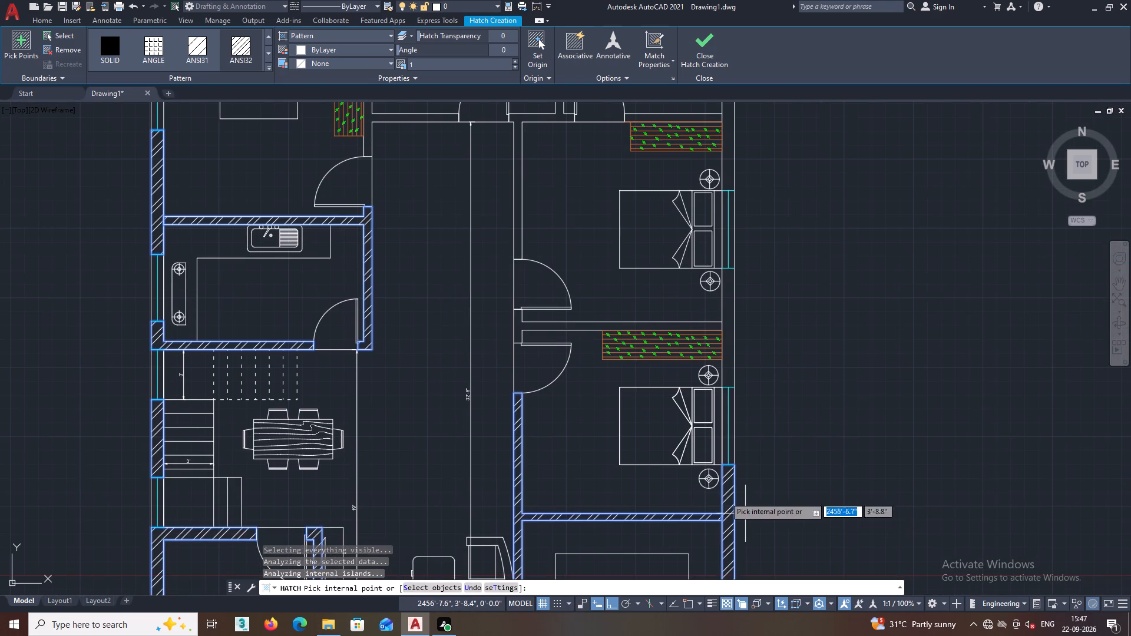
pyautogui.scroll(2, 565, 319)
pyautogui.click(530, 348)
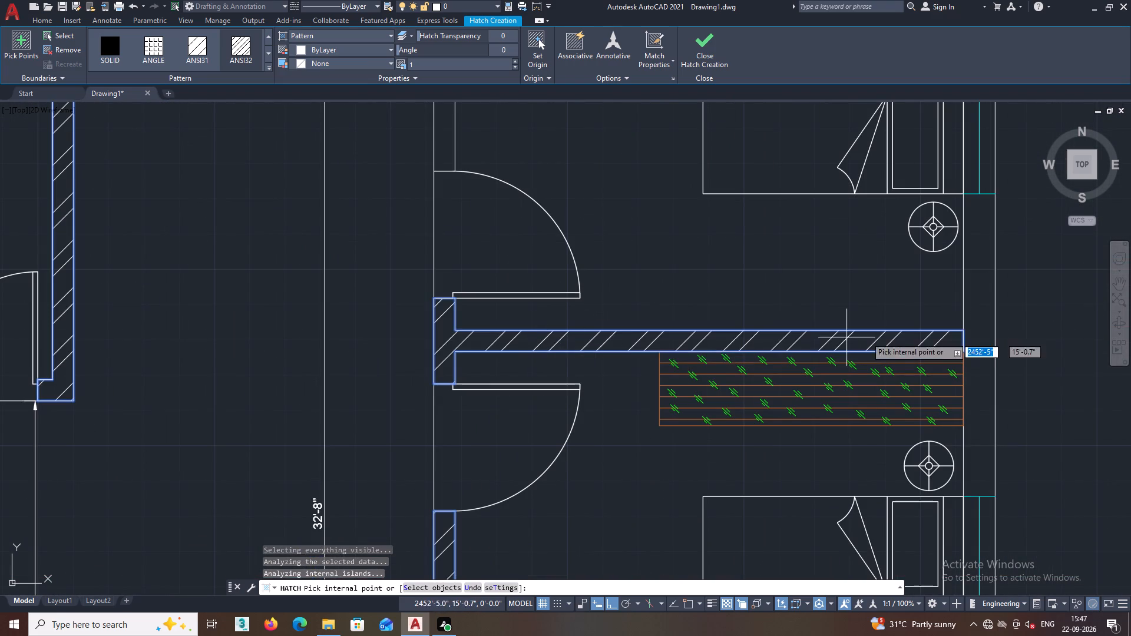
pyautogui.moveTo(882, 336); pyautogui.dragTo(515, 407, button='middle')
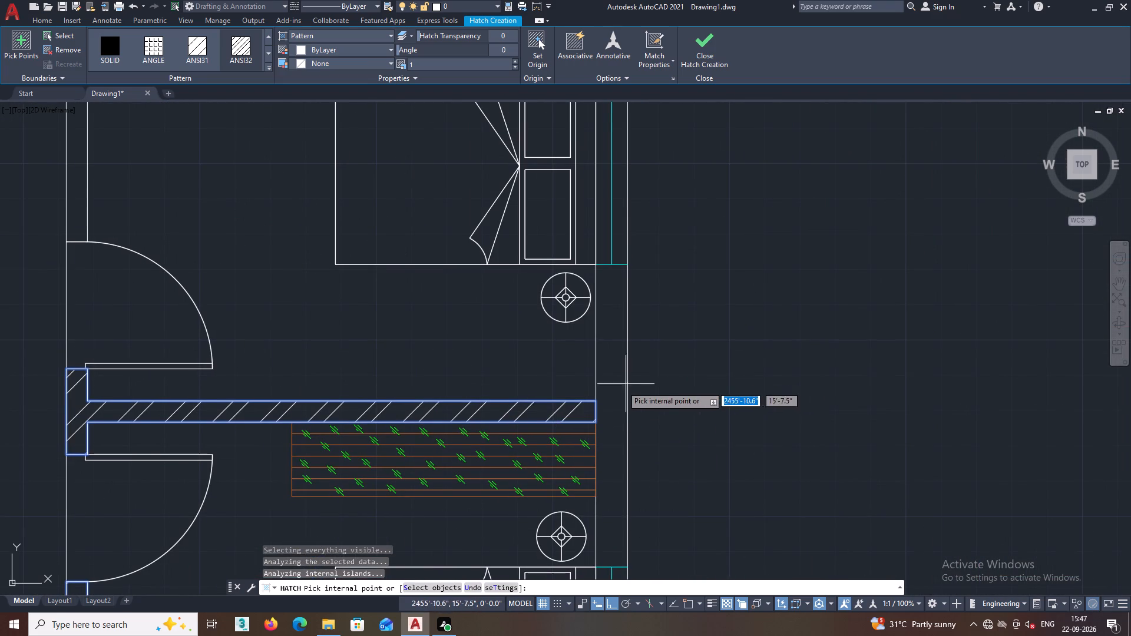
pyautogui.doubleClick(620, 389)
pyautogui.moveTo(665, 320); pyautogui.dragTo(681, 599, button='middle')
pyautogui.click(630, 294)
pyautogui.moveTo(631, 293); pyautogui.dragTo(689, 627, button='middle')
pyautogui.click(697, 320)
pyautogui.scroll(-2, 498, 334)
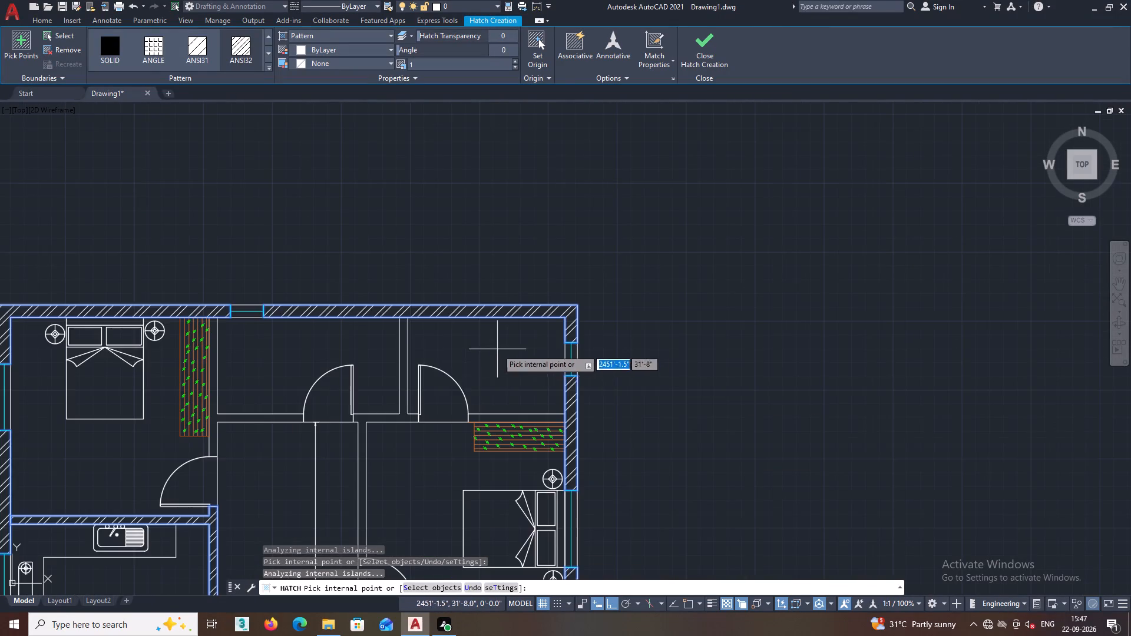
# Add the partition between the two north rooms, the hall's upper east and north walls and the northwest bedroom's east wall, and finish the hatch.
pyautogui.scroll(2, 416, 373)
pyautogui.doubleClick(385, 416)
pyautogui.scroll(-4, 384, 421)
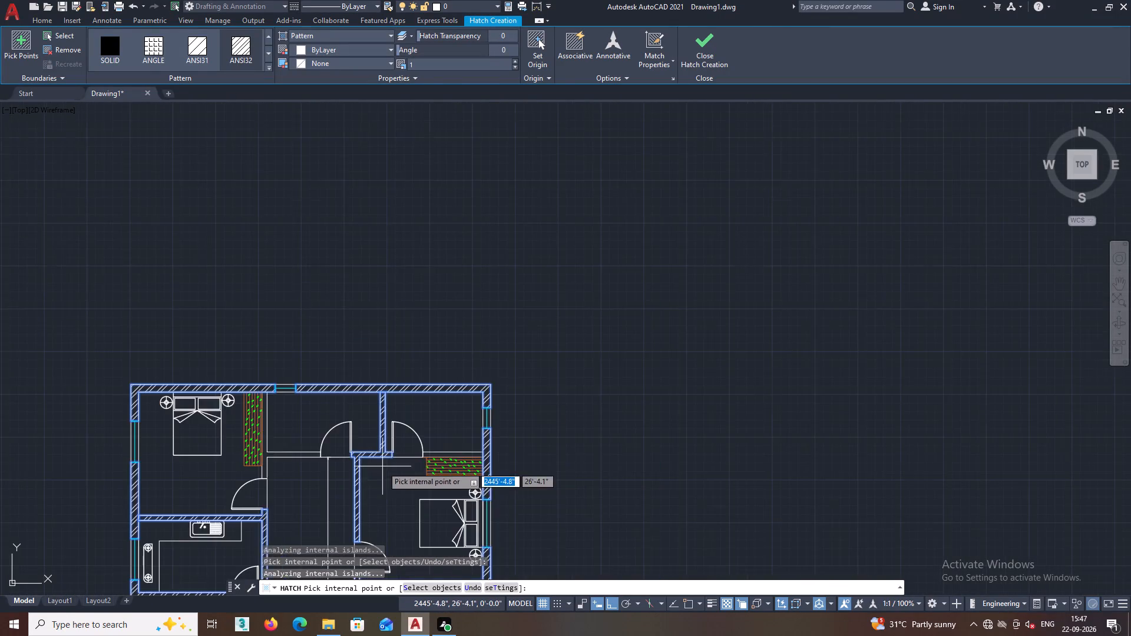
pyautogui.moveTo(381, 473); pyautogui.dragTo(500, 331, button='middle')
pyautogui.scroll(2, 406, 312)
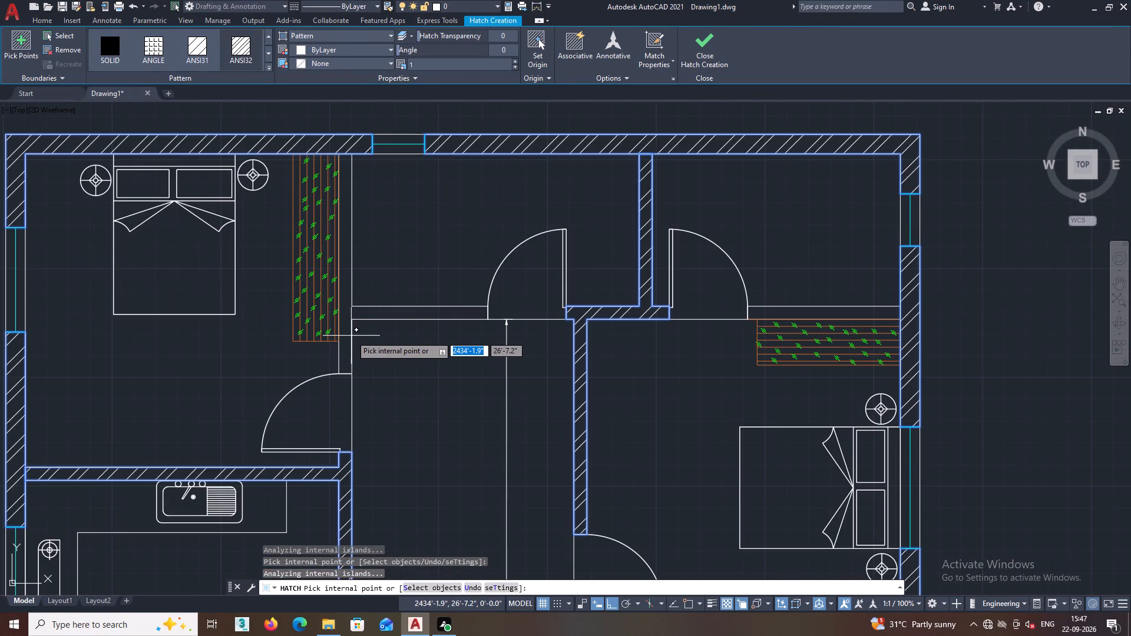
pyautogui.click(347, 338)
pyautogui.scroll(-2, 347, 338)
pyautogui.moveTo(355, 369); pyautogui.dragTo(566, 333, button='middle')
pyautogui.scroll(-1, 381, 364)
pyautogui.moveTo(495, 436); pyautogui.dragTo(477, 359, button='middle')
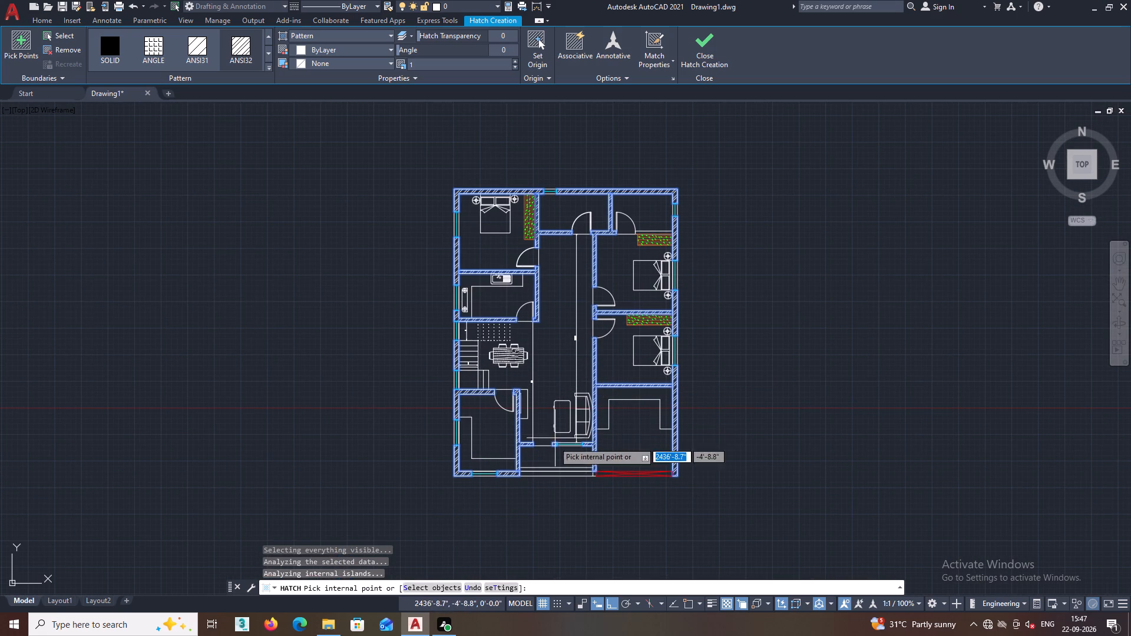
pyautogui.moveTo(551, 492); pyautogui.dragTo(533, 482, button='middle')
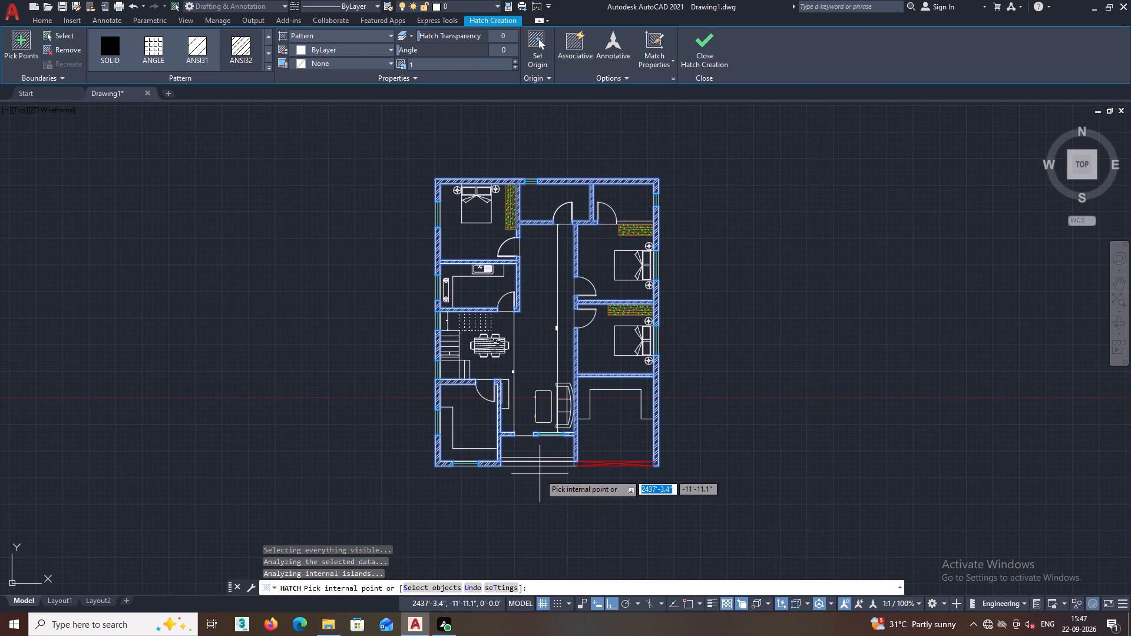
pyautogui.press('Escape')
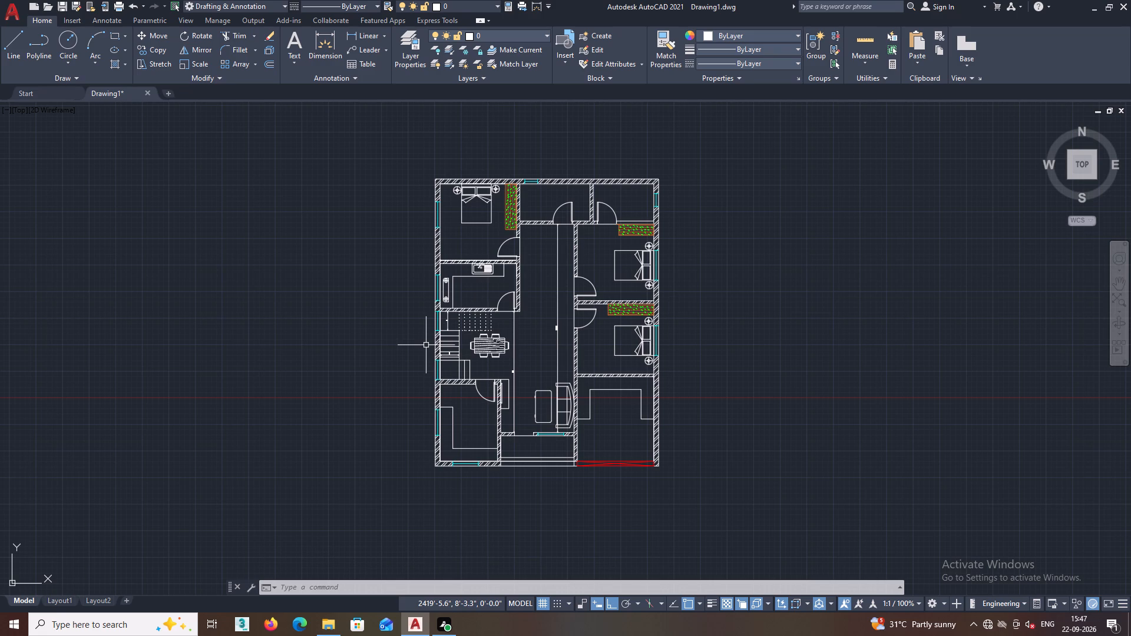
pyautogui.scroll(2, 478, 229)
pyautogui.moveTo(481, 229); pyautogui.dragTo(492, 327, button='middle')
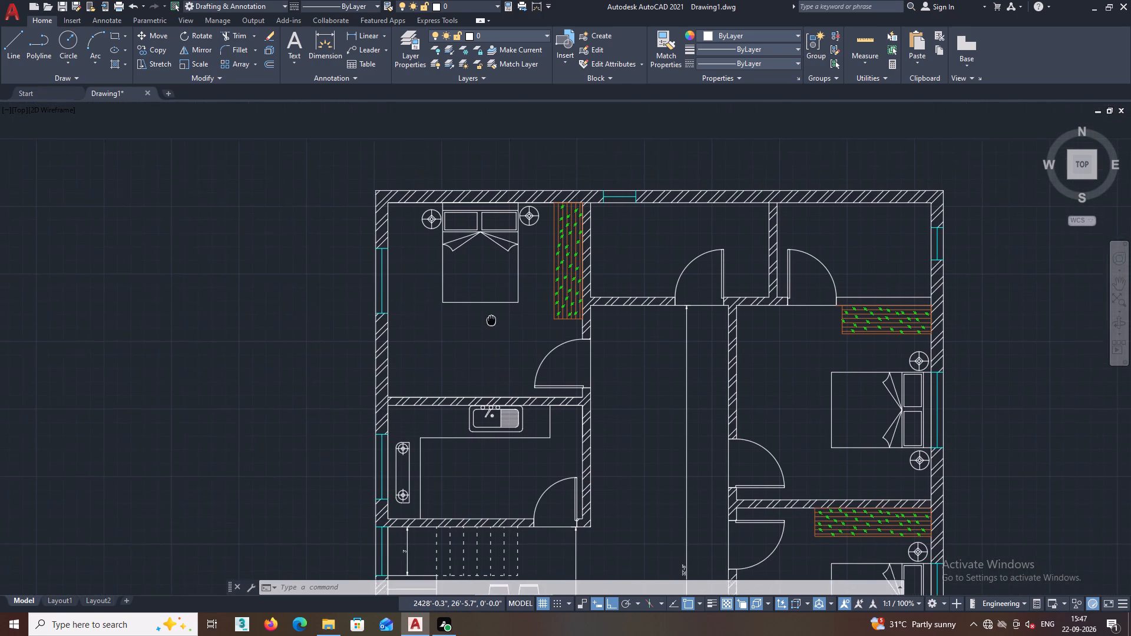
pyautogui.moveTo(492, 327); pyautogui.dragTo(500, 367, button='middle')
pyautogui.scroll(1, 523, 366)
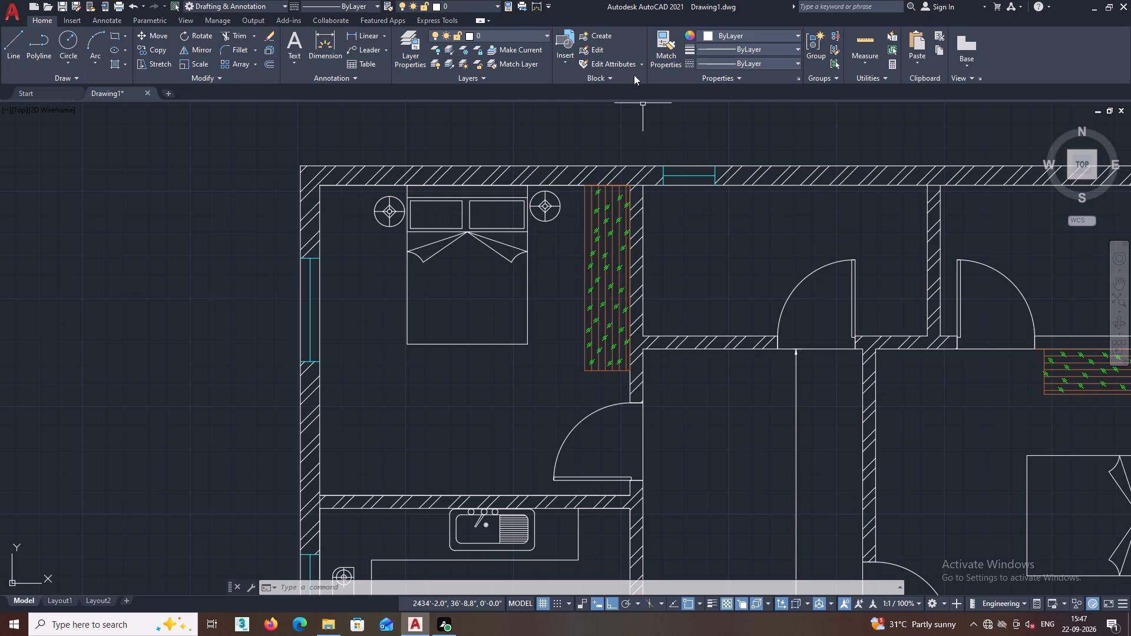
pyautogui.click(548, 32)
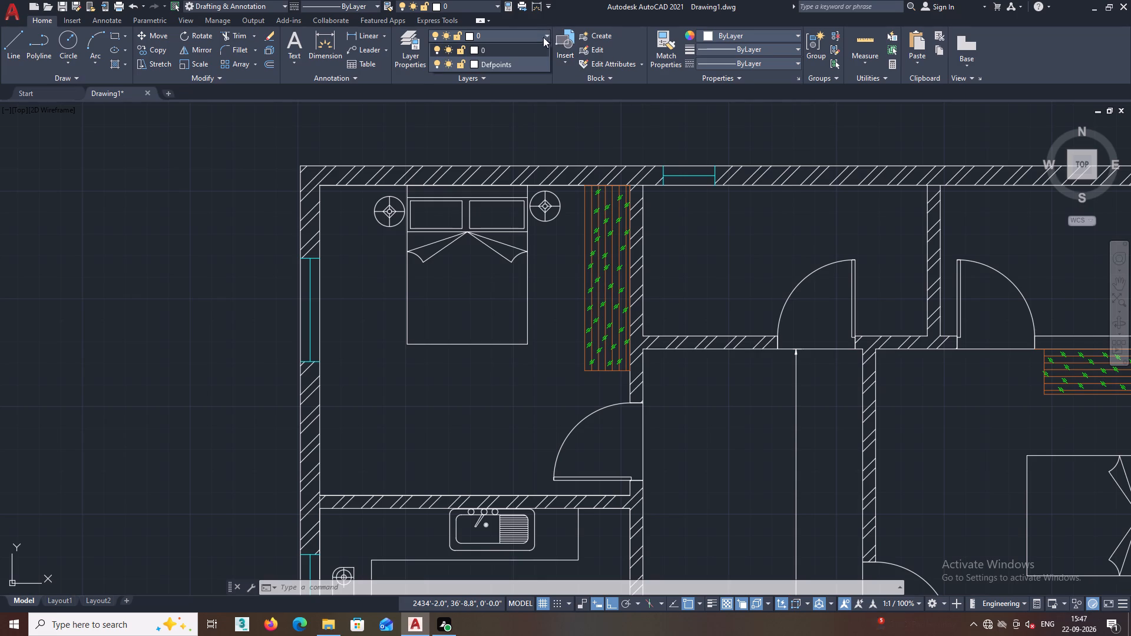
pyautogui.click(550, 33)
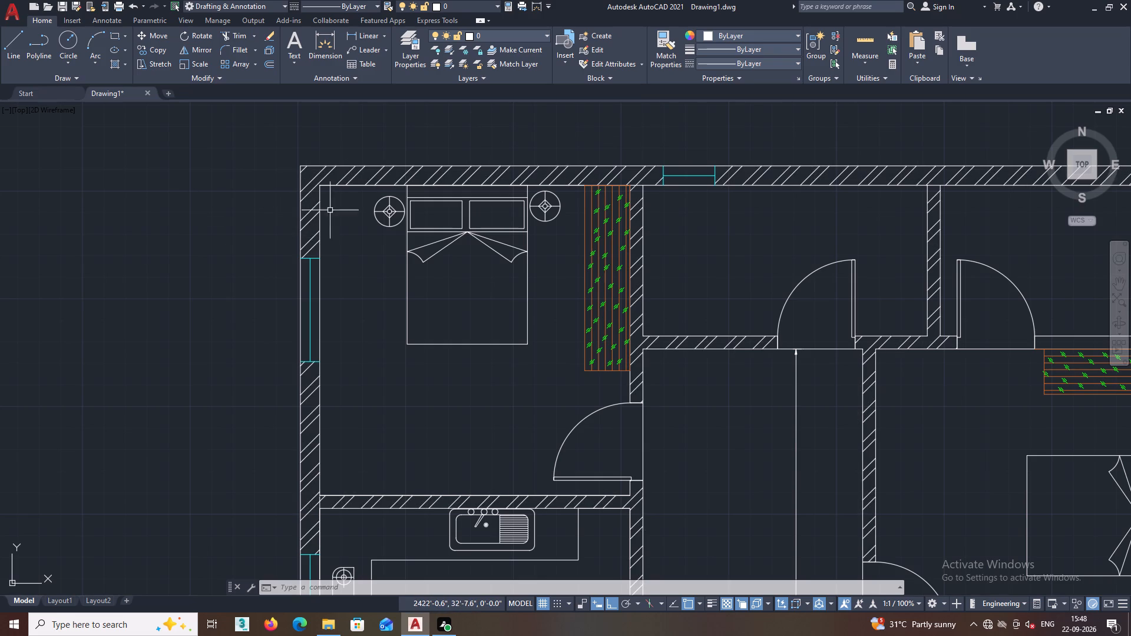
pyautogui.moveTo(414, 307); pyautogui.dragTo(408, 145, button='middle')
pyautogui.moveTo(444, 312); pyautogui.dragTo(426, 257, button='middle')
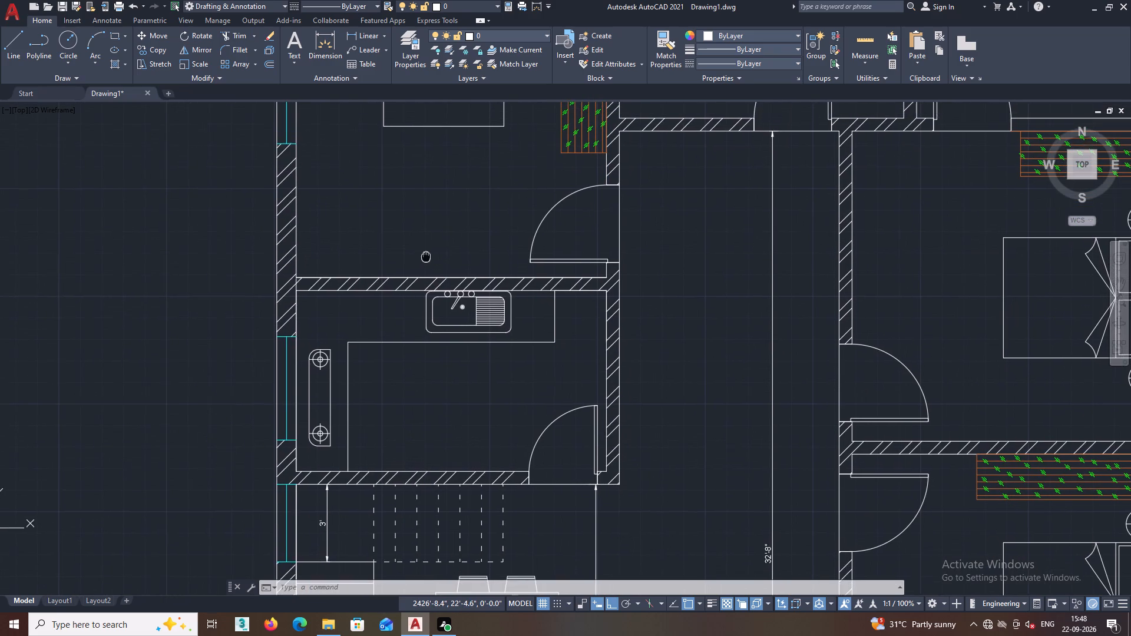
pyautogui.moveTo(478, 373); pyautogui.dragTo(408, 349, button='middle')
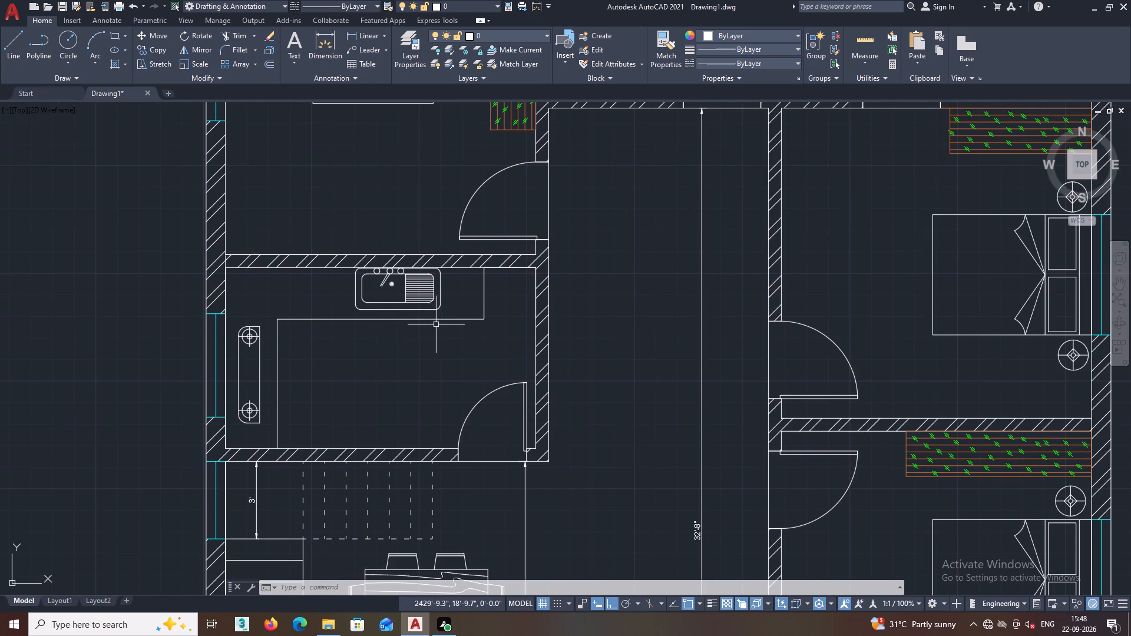
# Examine the blocks in Home - Space Planner.dwg and House Designer.dwg through DesignCenter.
pyautogui.hotkey('ctrl', '2')
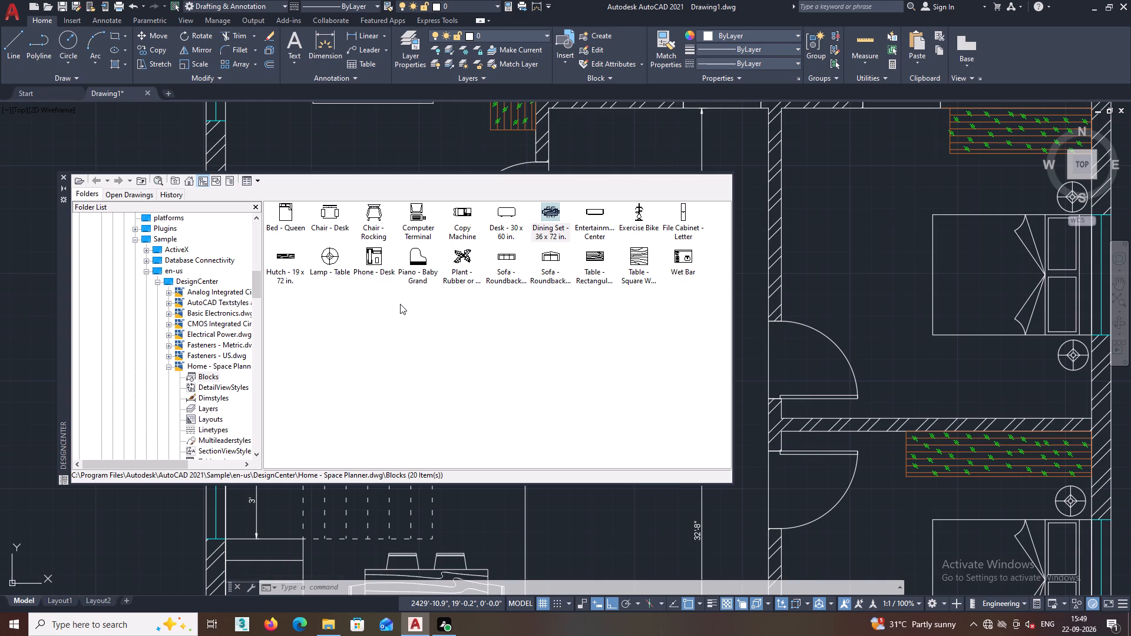
pyautogui.click(242, 371)
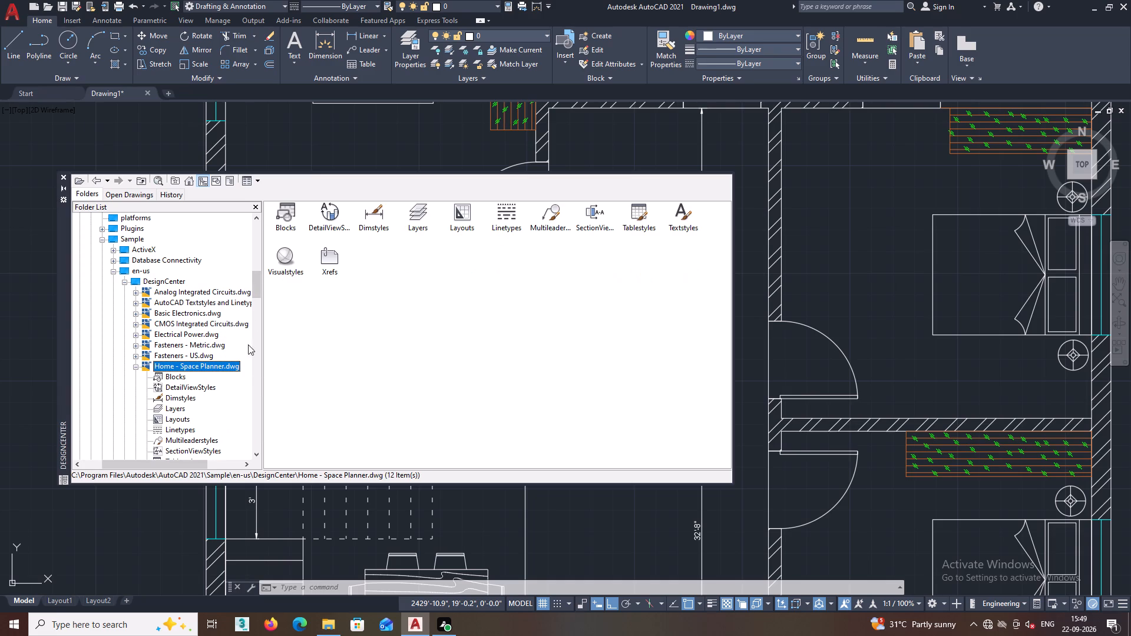
pyautogui.click(280, 225)
pyautogui.doubleClick(280, 222)
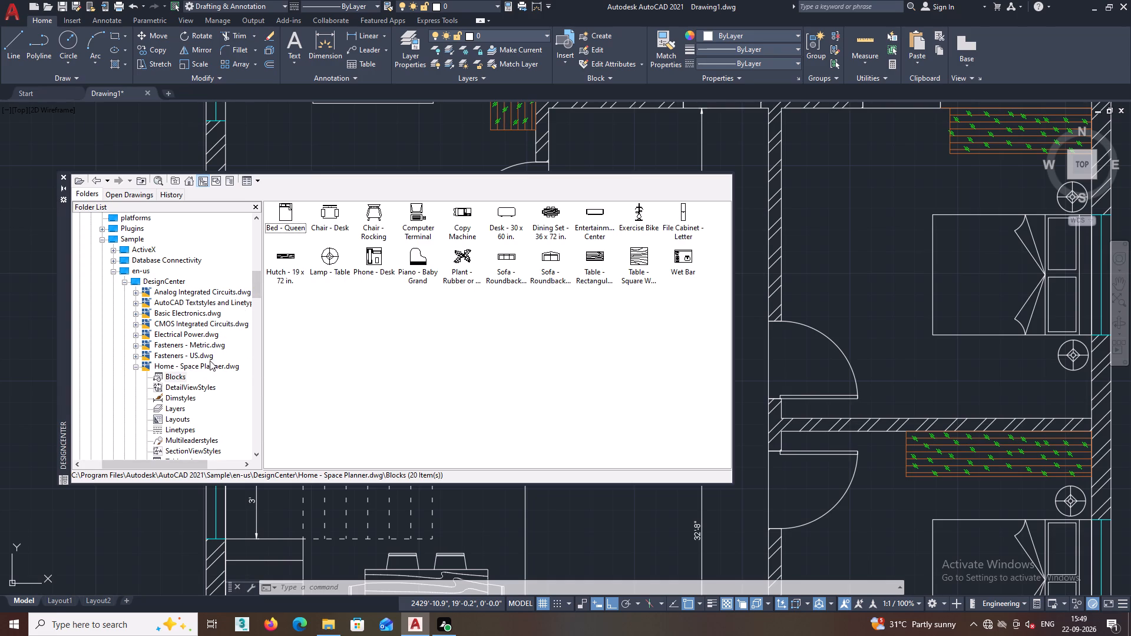
pyautogui.scroll(-2, 196, 357)
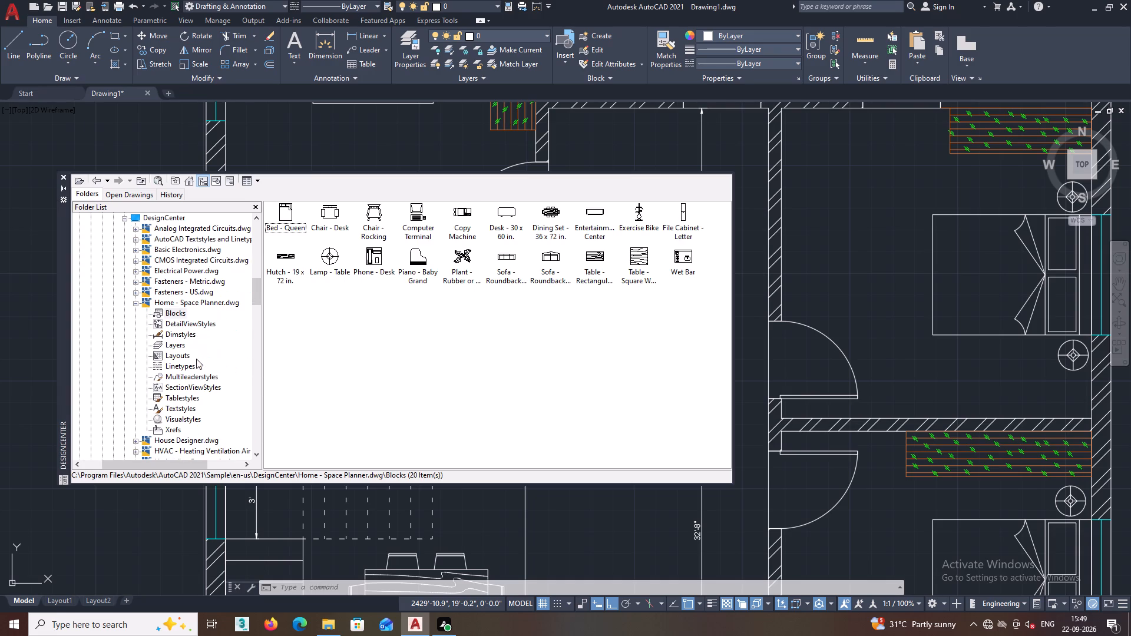
pyautogui.doubleClick(203, 436)
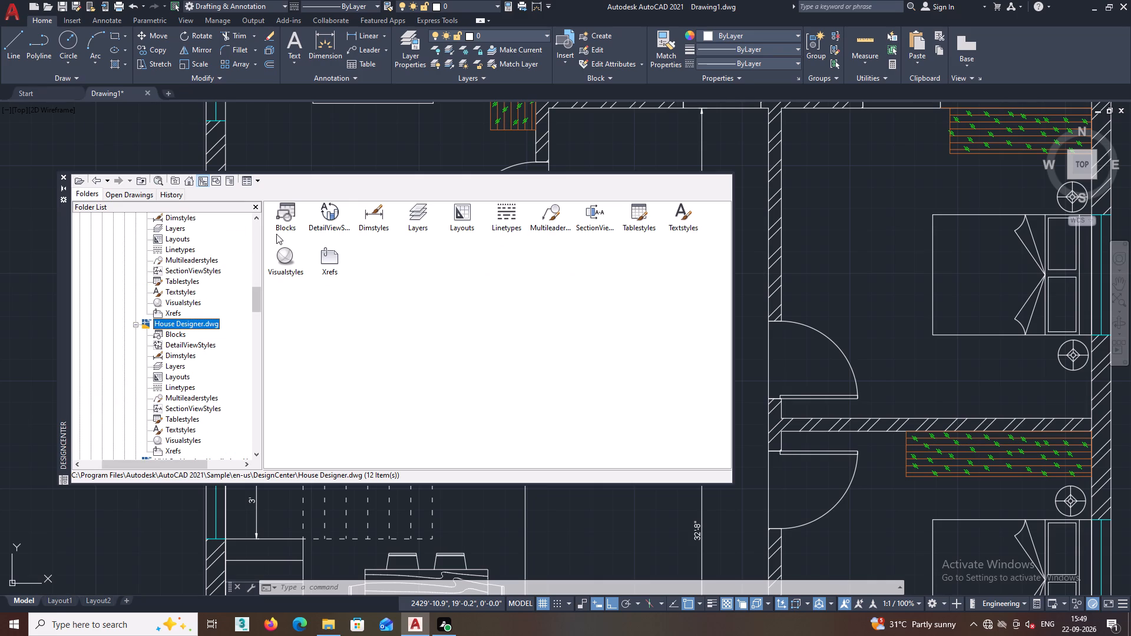
pyautogui.doubleClick(285, 223)
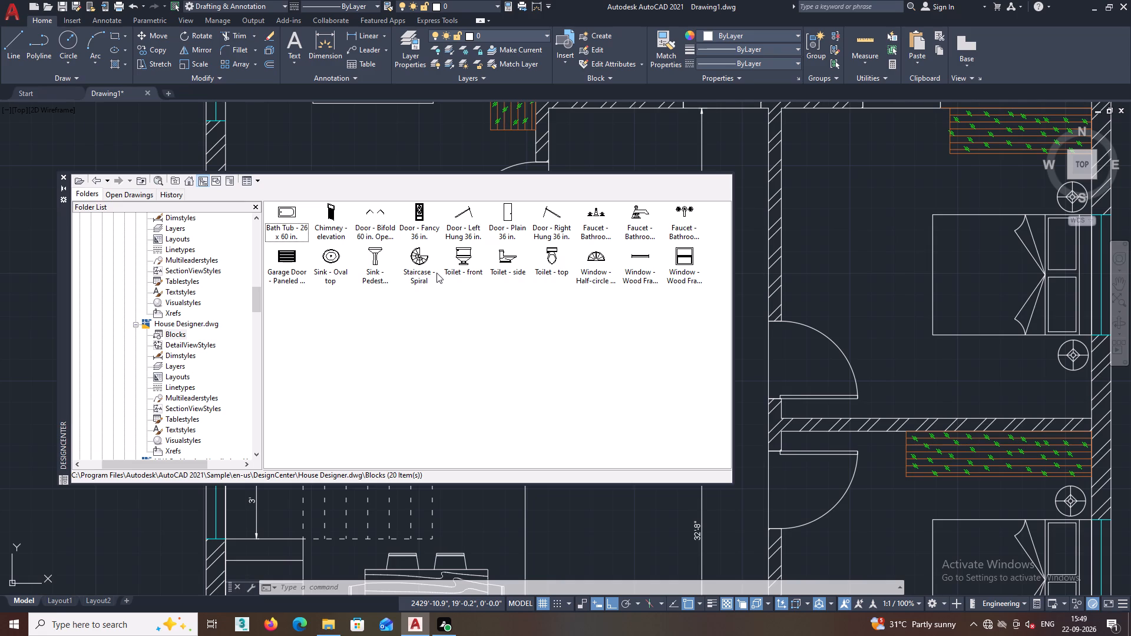
# Insert the "Refrigerator-2 door - 36 in front" block from Kitchens.dwg at scale 1 outside the house, east of the upper east bedroom, and close DesignCenter.
pyautogui.scroll(-3, 439, 286)
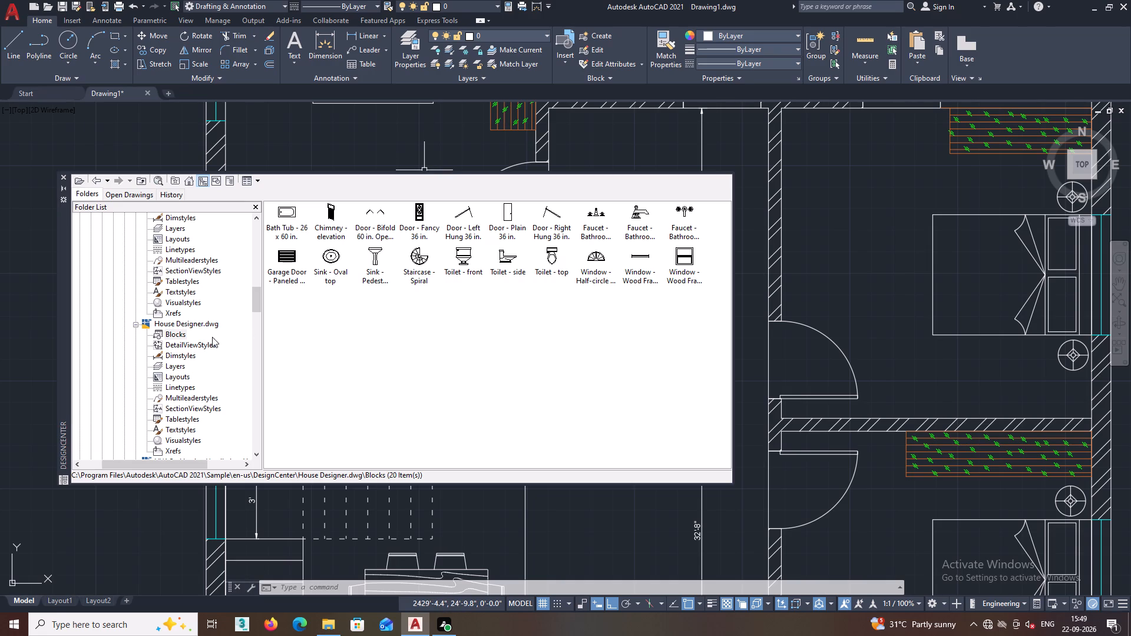
pyautogui.scroll(-2, 198, 389)
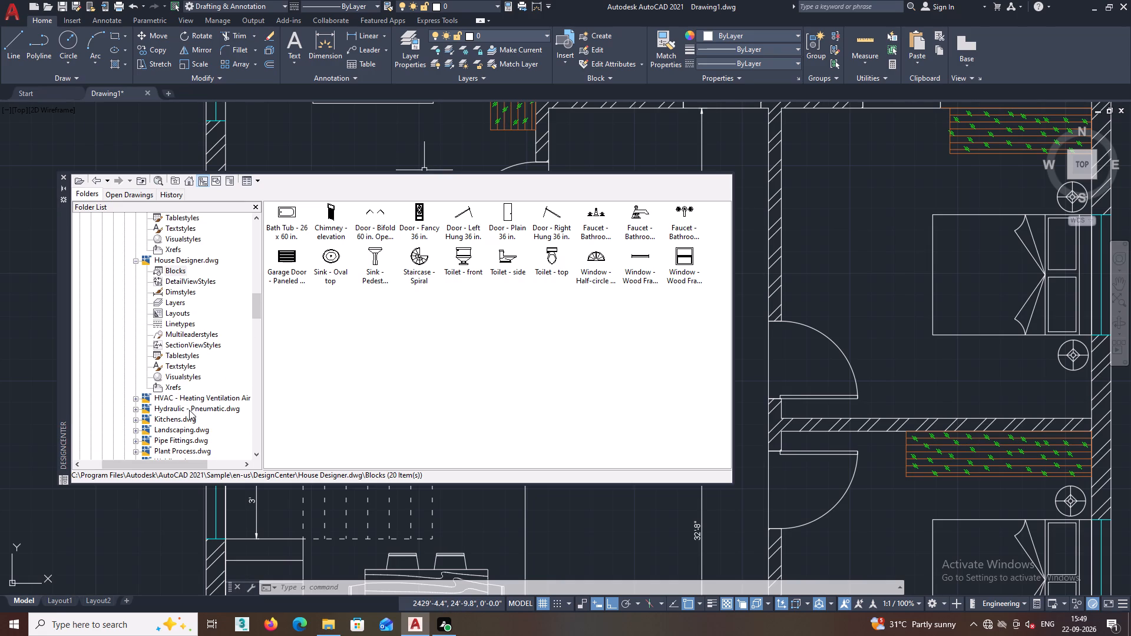
pyautogui.click(189, 414)
pyautogui.tripleClick(274, 227)
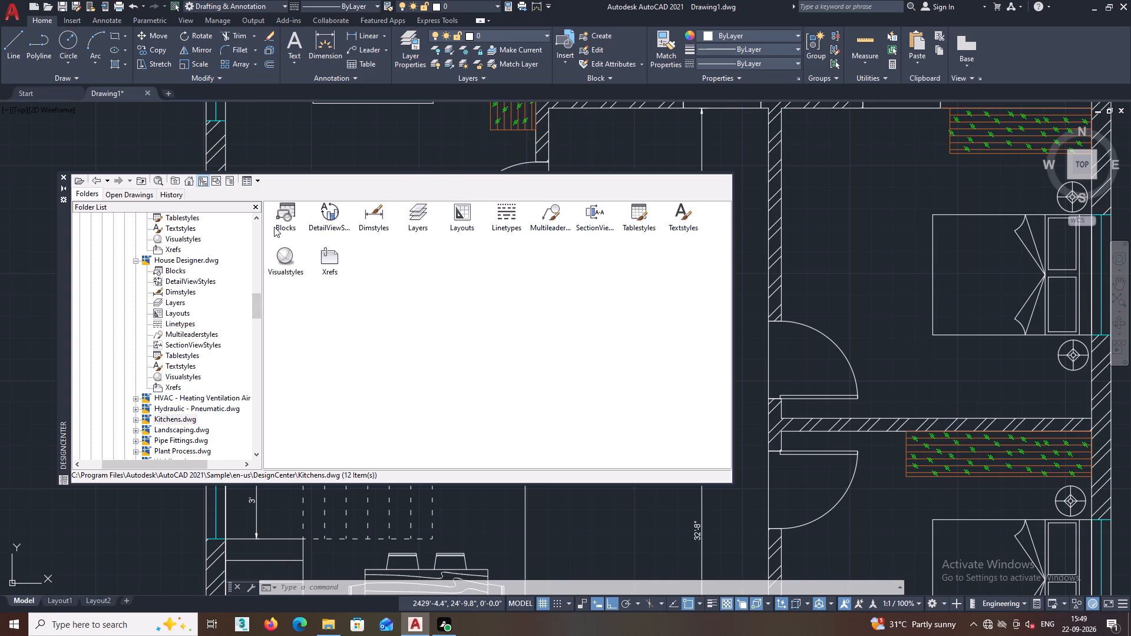
pyautogui.tripleClick(277, 221)
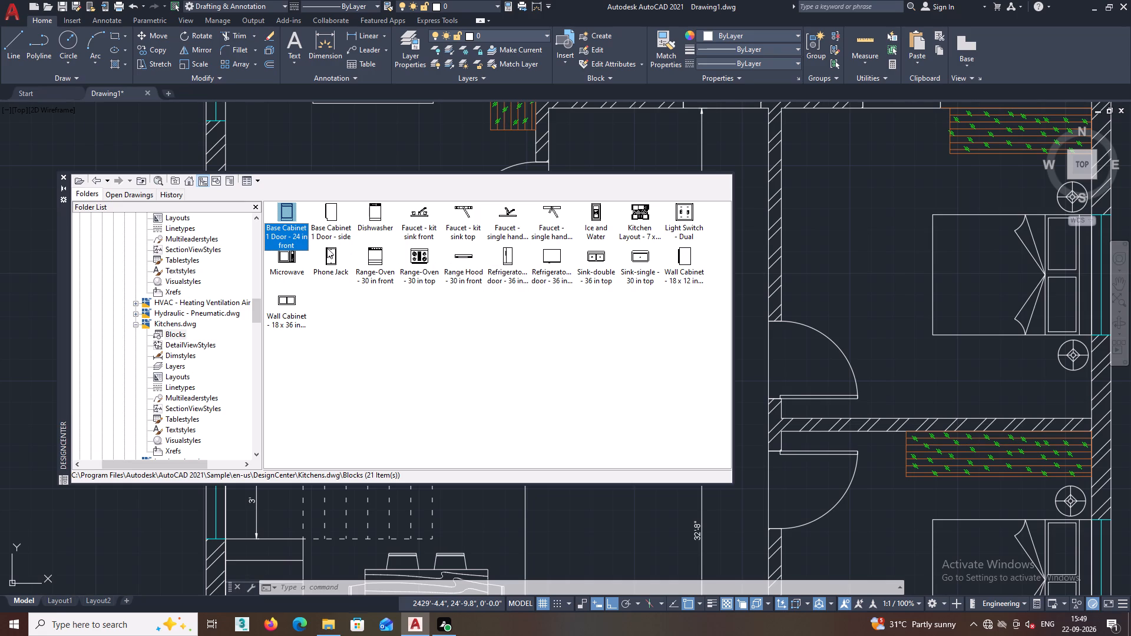
pyautogui.moveTo(301, 269); pyautogui.dragTo(305, 324, button='middle')
pyautogui.click(352, 154)
pyautogui.press('Escape')
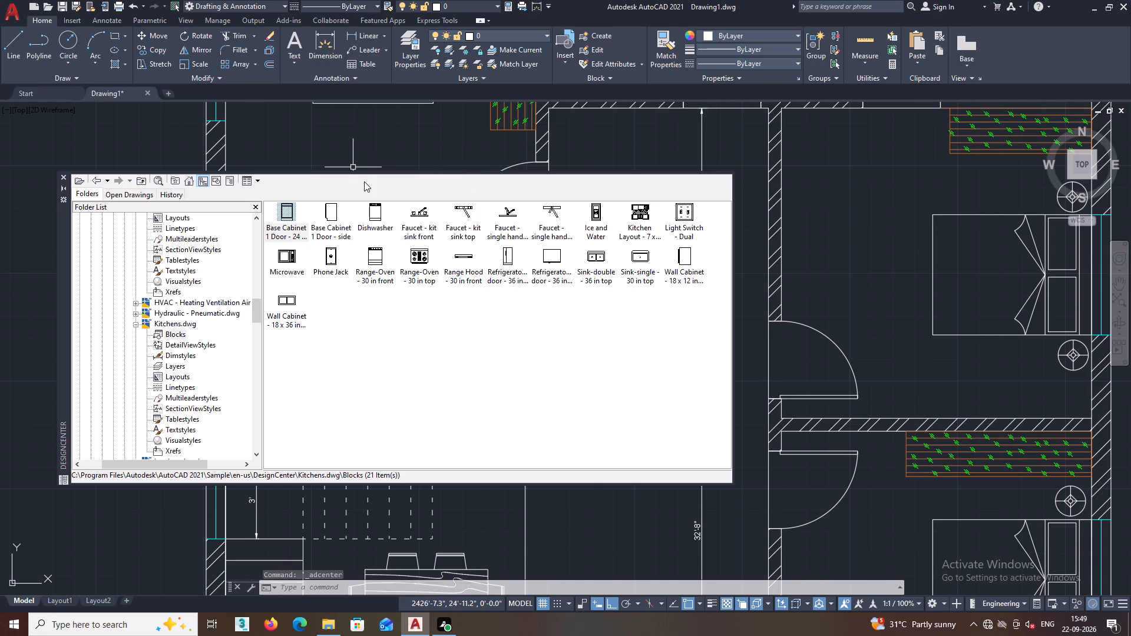
pyautogui.doubleClick(507, 257)
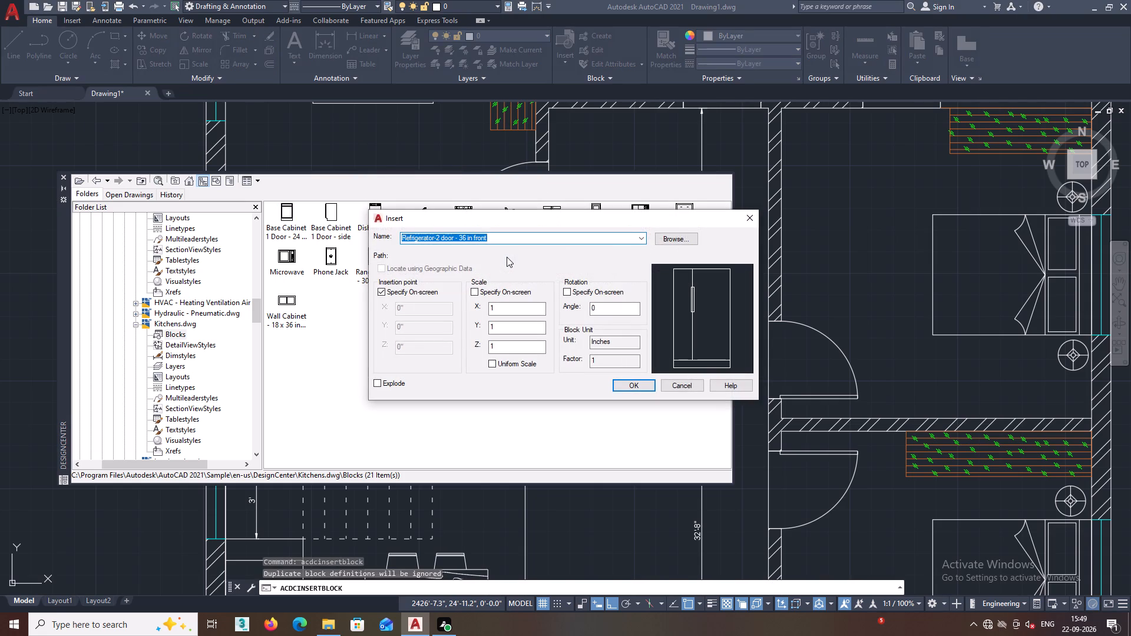
pyautogui.click(640, 380)
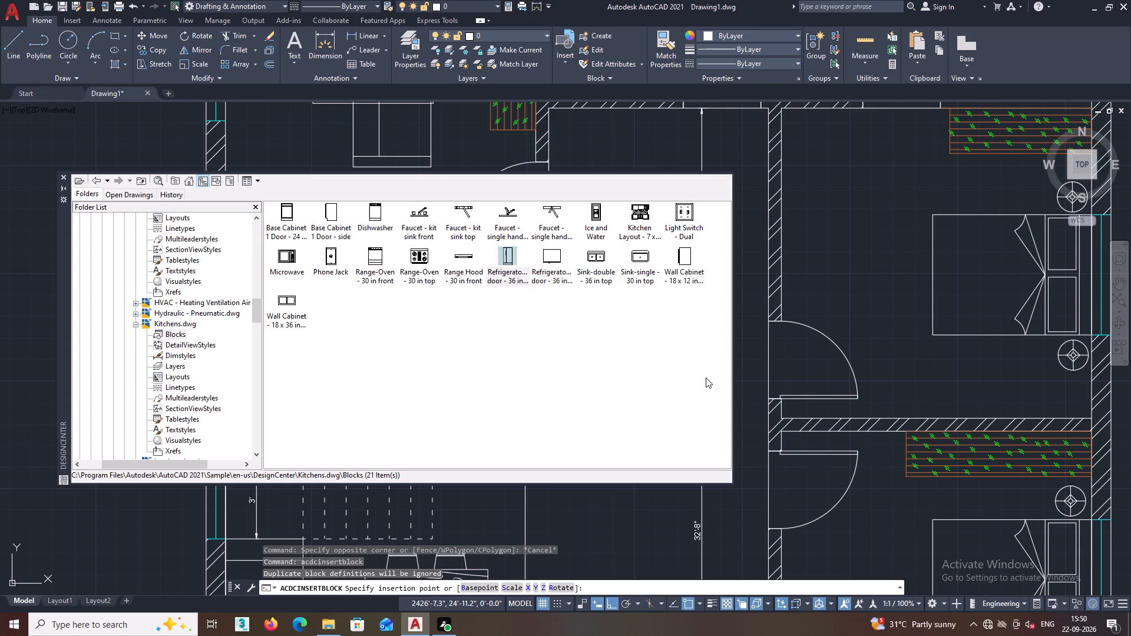
pyautogui.scroll(-2, 821, 307)
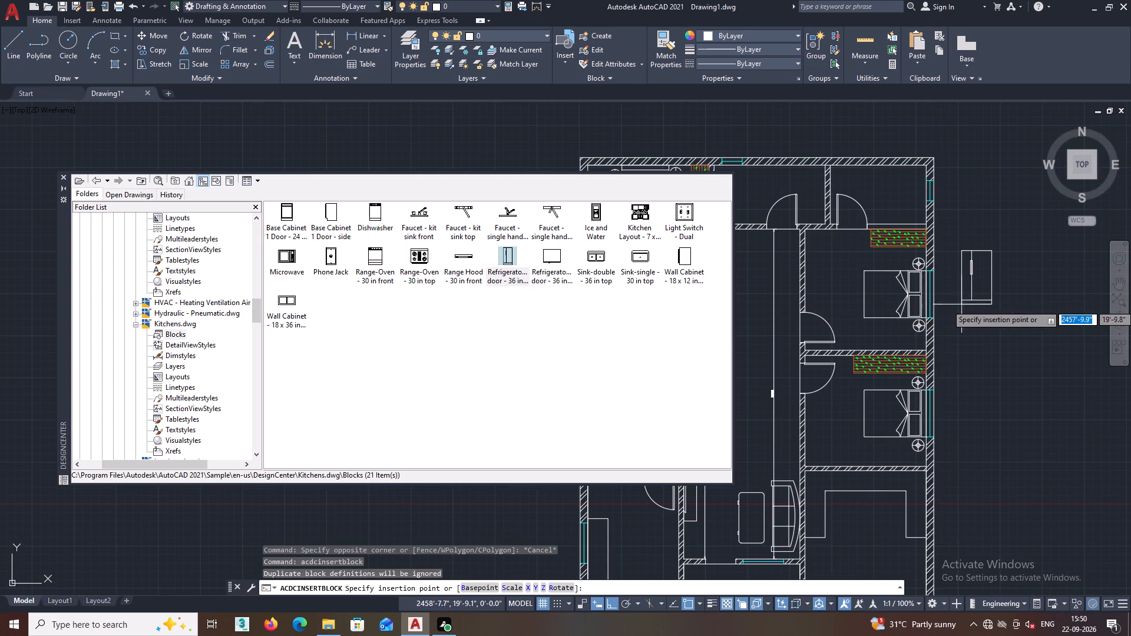
pyautogui.click(983, 323)
pyautogui.press('Escape')
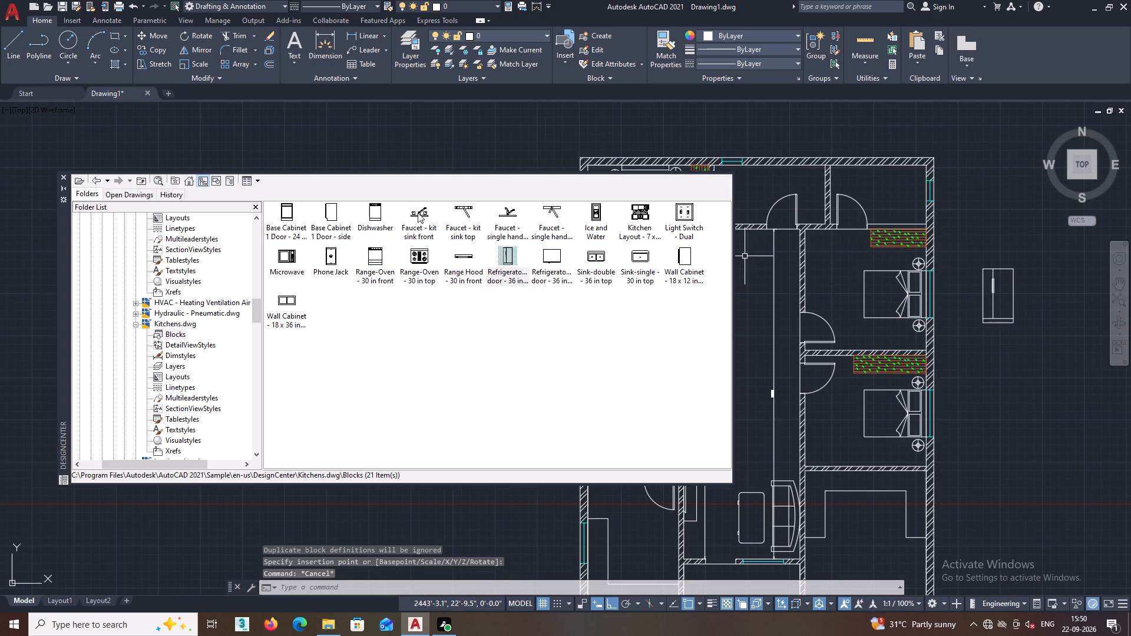
pyautogui.click(68, 178)
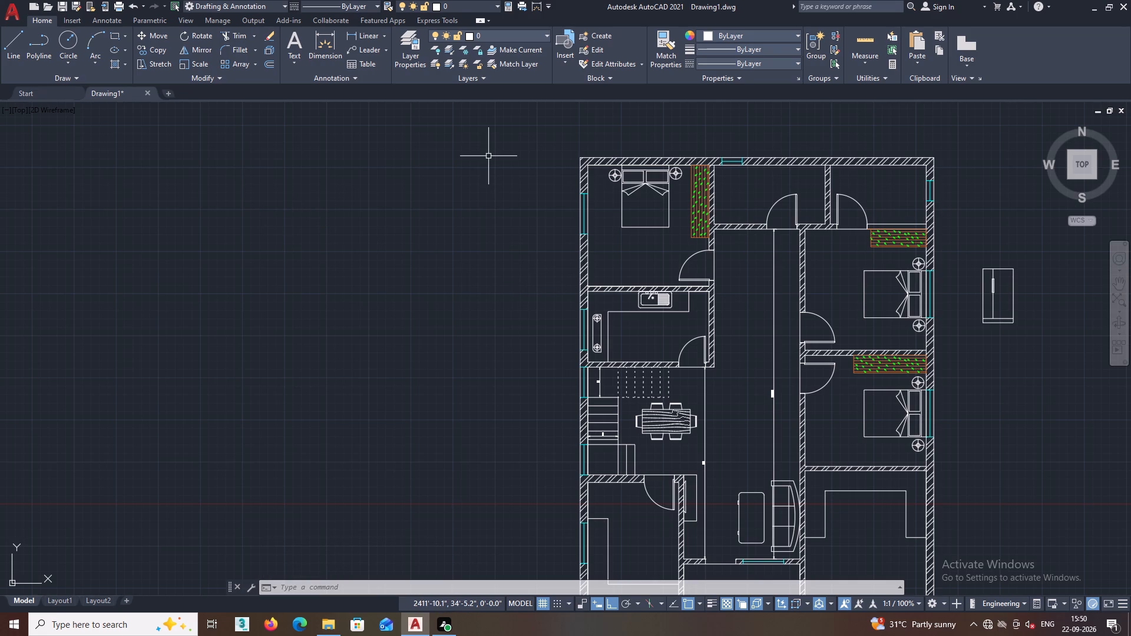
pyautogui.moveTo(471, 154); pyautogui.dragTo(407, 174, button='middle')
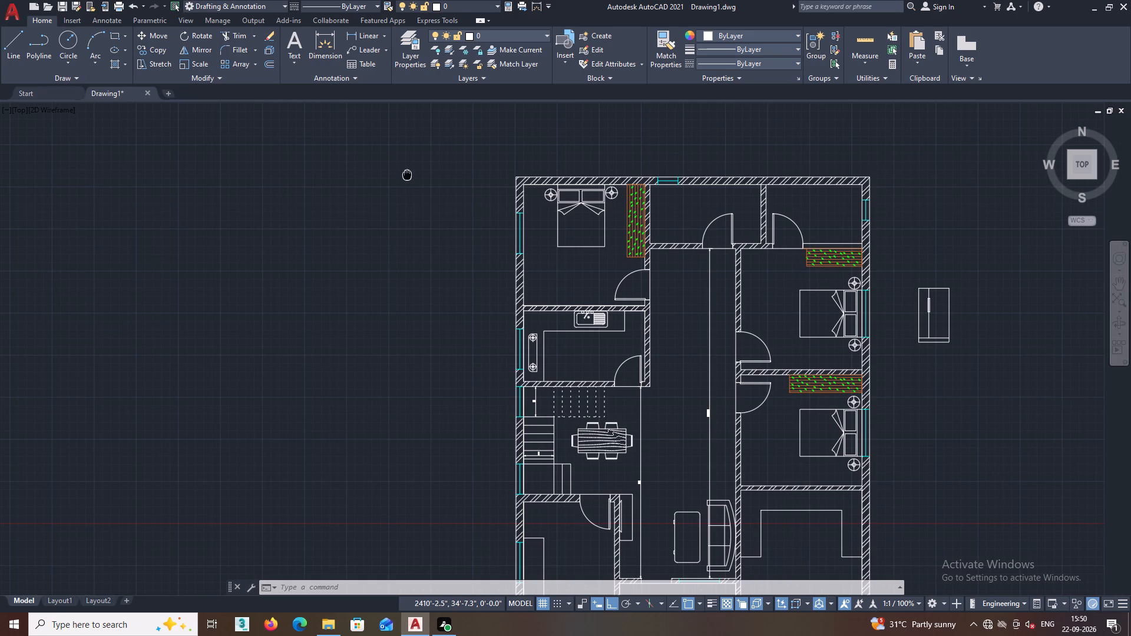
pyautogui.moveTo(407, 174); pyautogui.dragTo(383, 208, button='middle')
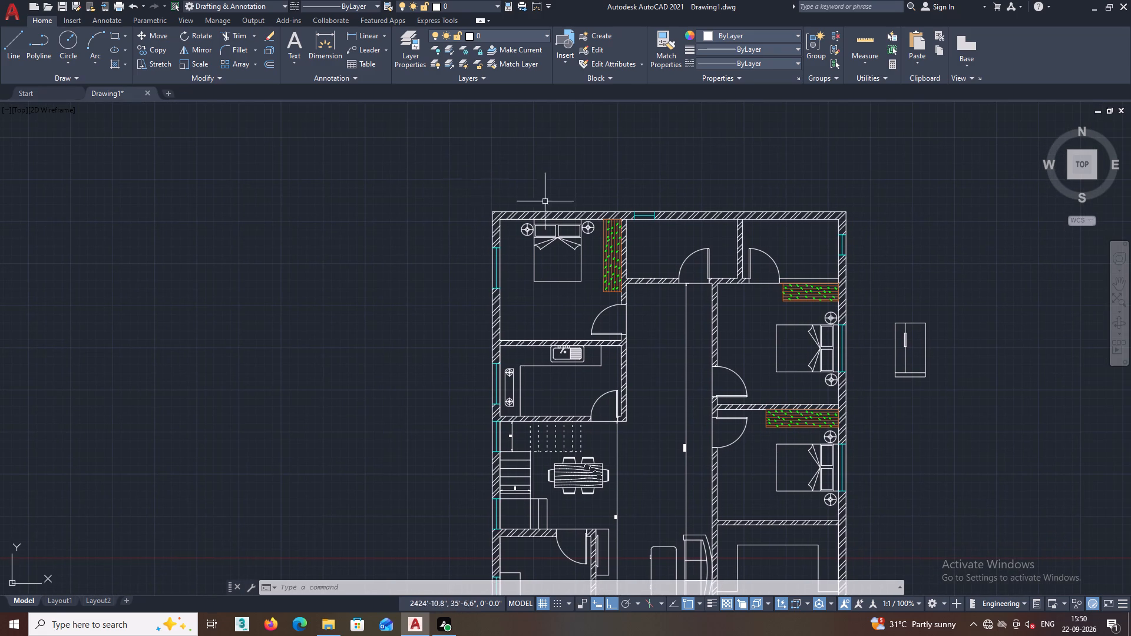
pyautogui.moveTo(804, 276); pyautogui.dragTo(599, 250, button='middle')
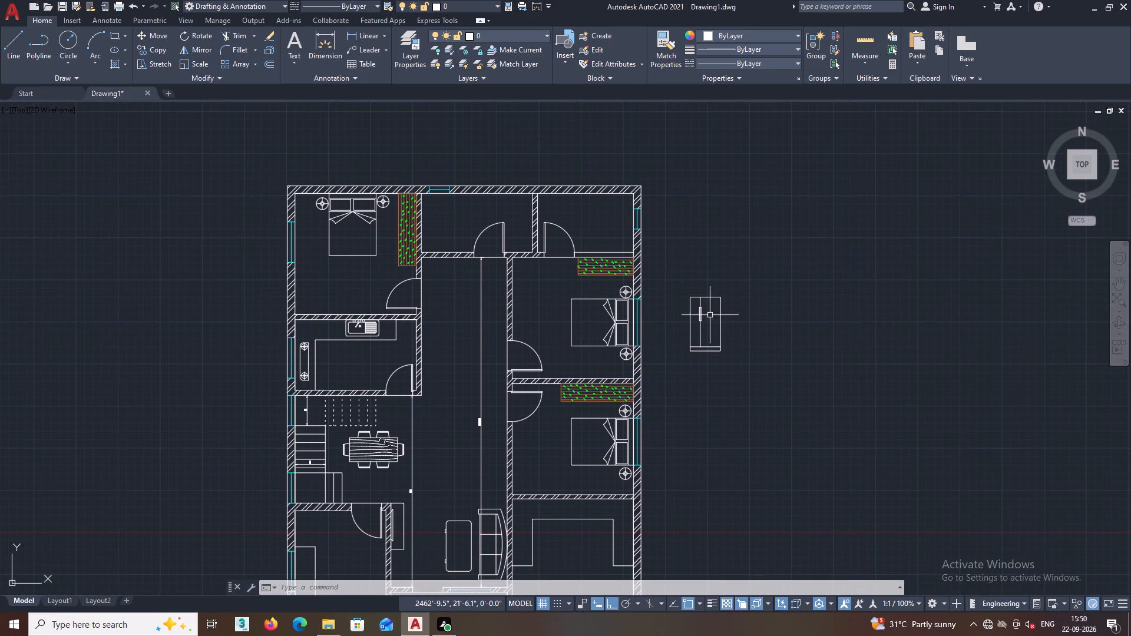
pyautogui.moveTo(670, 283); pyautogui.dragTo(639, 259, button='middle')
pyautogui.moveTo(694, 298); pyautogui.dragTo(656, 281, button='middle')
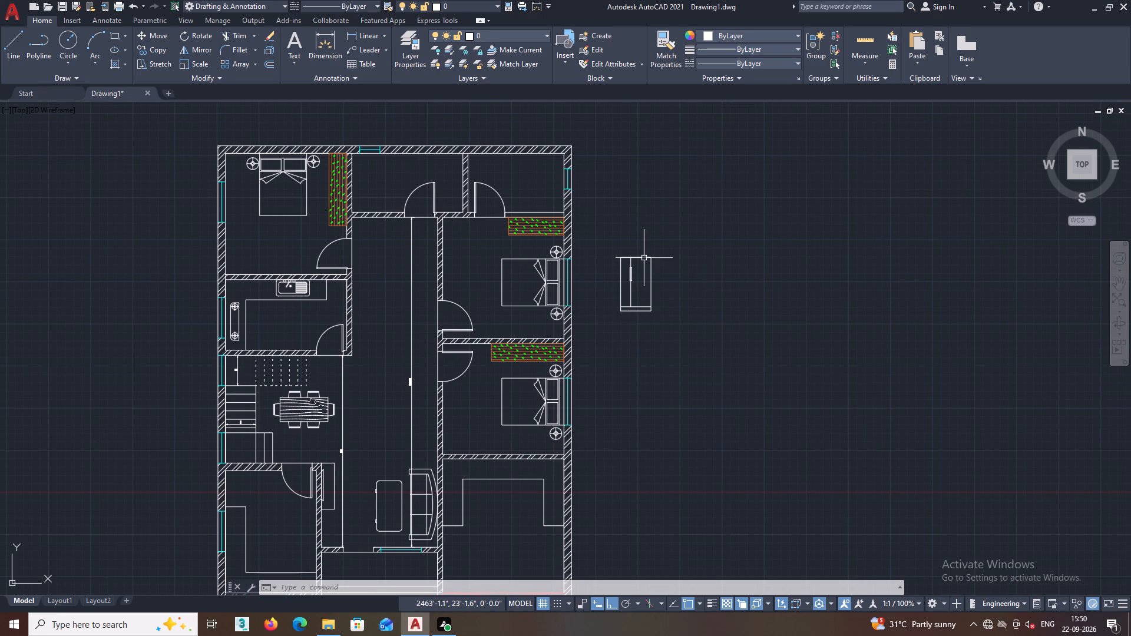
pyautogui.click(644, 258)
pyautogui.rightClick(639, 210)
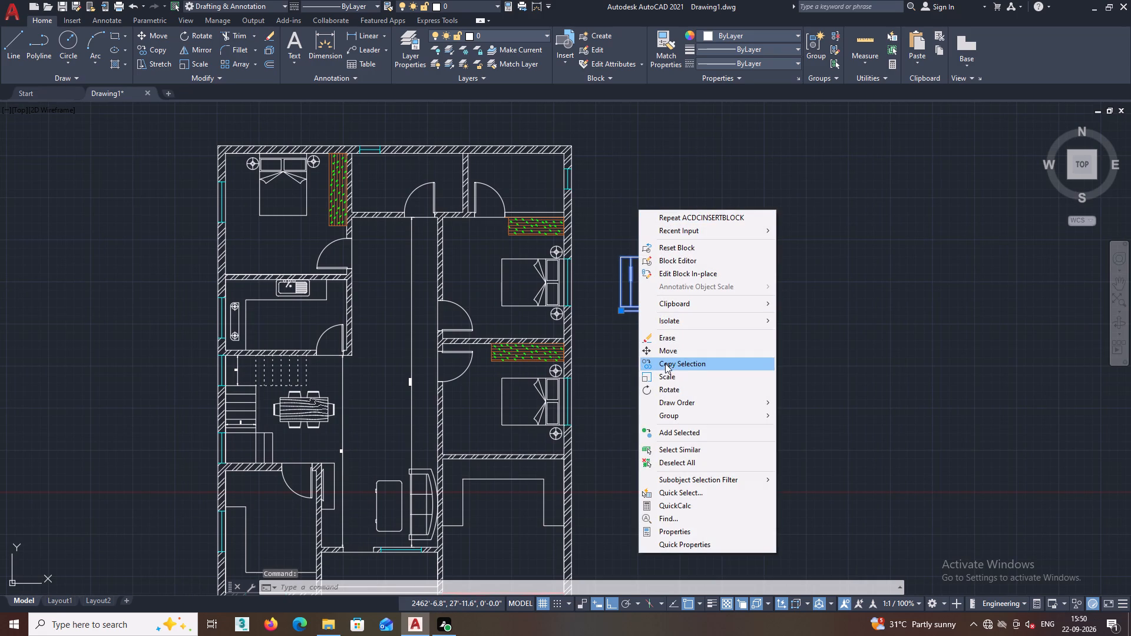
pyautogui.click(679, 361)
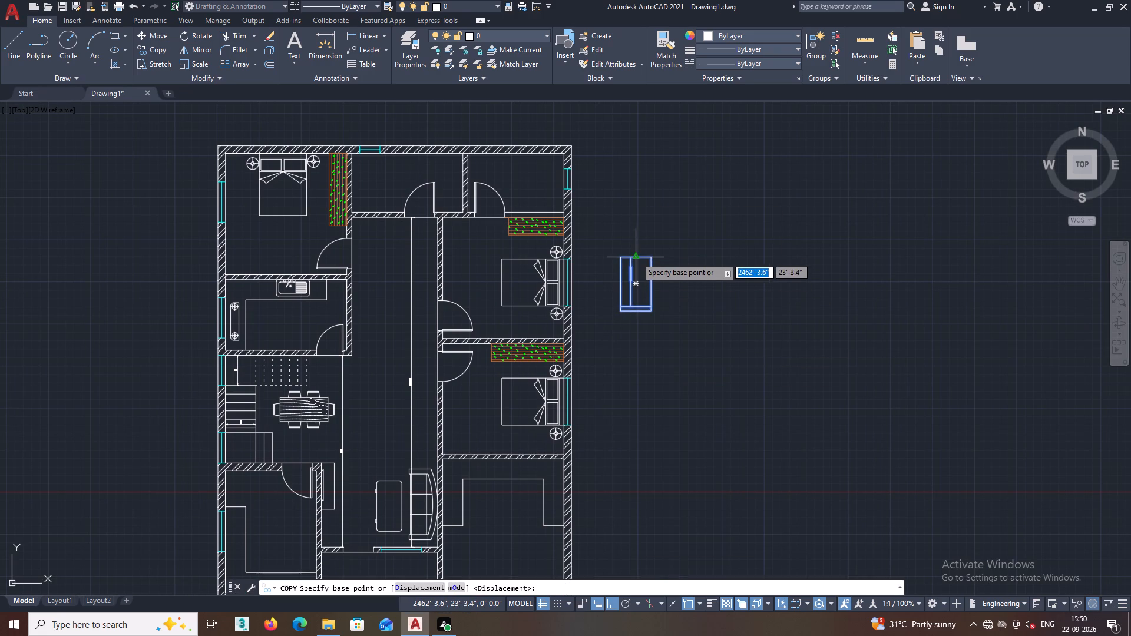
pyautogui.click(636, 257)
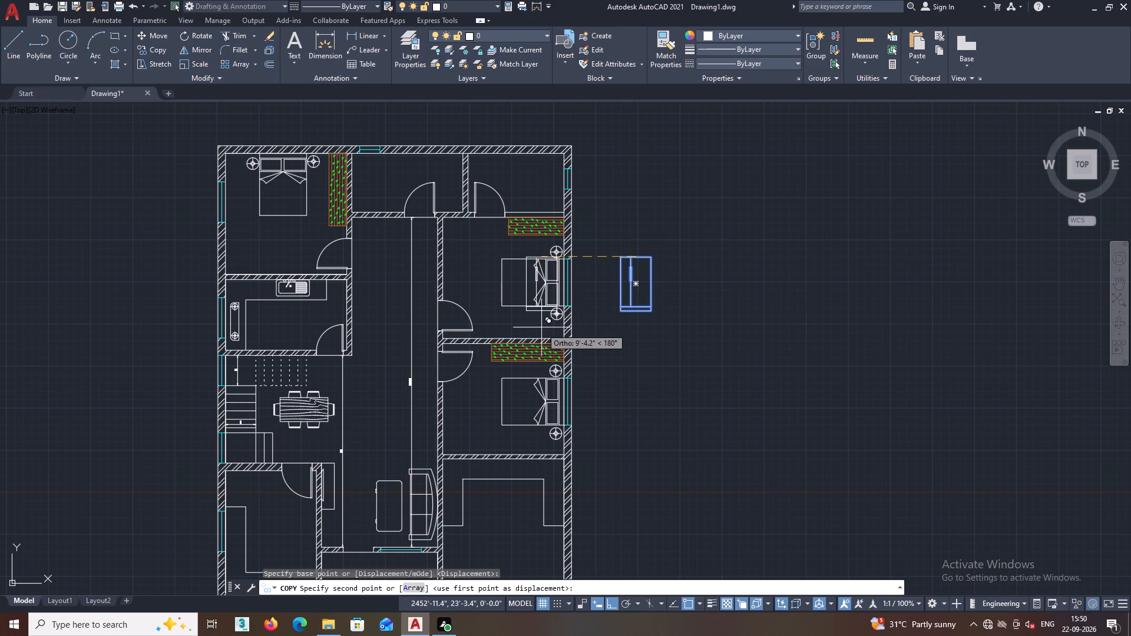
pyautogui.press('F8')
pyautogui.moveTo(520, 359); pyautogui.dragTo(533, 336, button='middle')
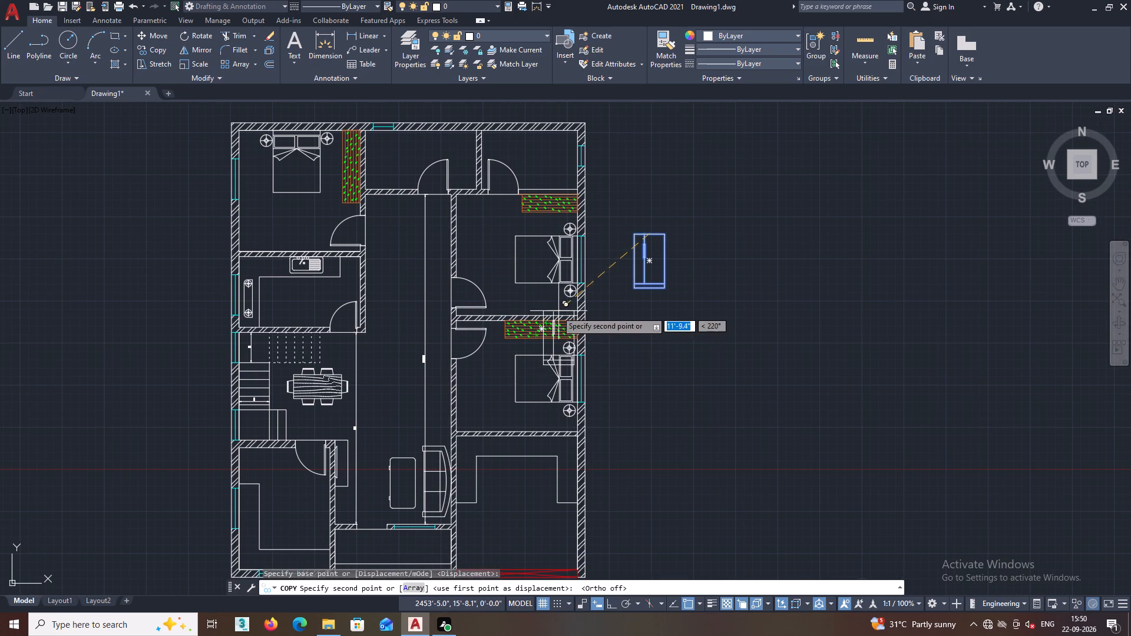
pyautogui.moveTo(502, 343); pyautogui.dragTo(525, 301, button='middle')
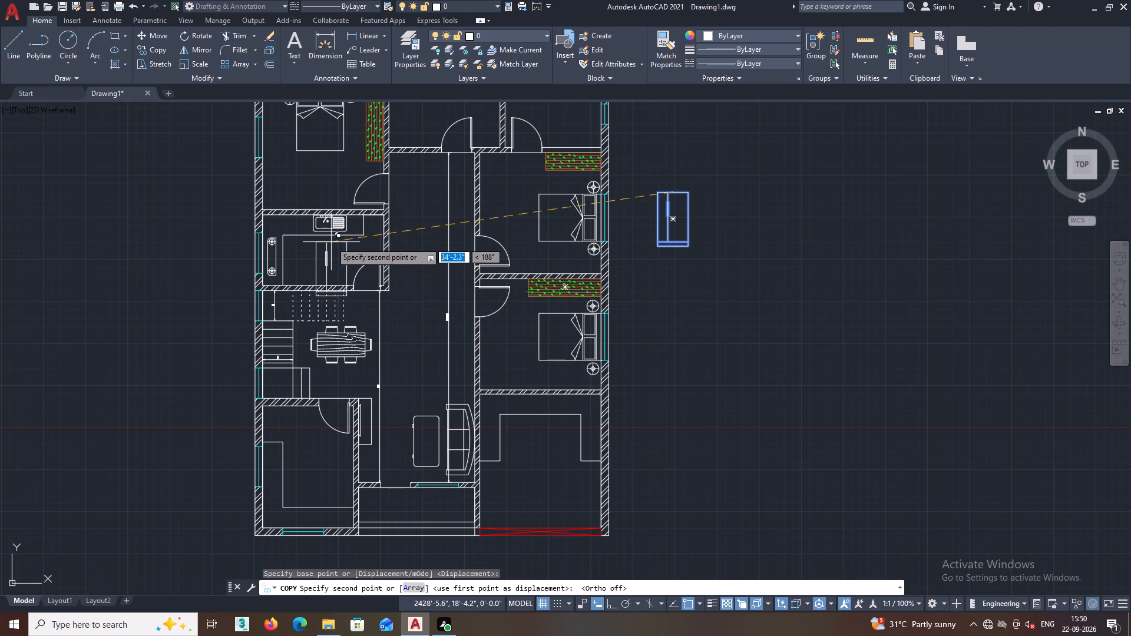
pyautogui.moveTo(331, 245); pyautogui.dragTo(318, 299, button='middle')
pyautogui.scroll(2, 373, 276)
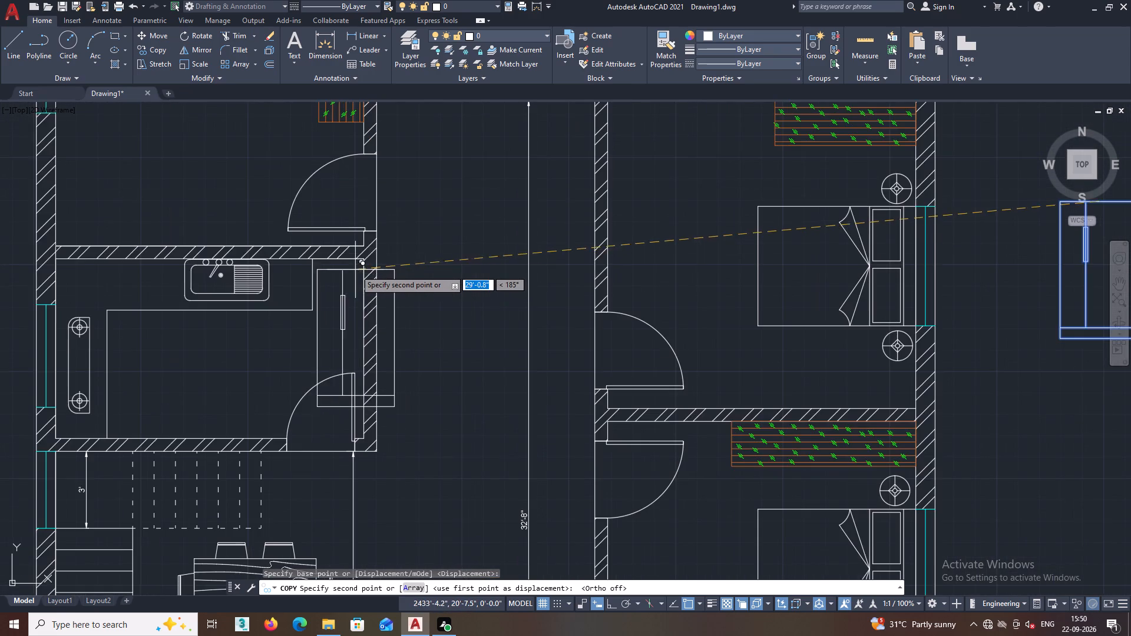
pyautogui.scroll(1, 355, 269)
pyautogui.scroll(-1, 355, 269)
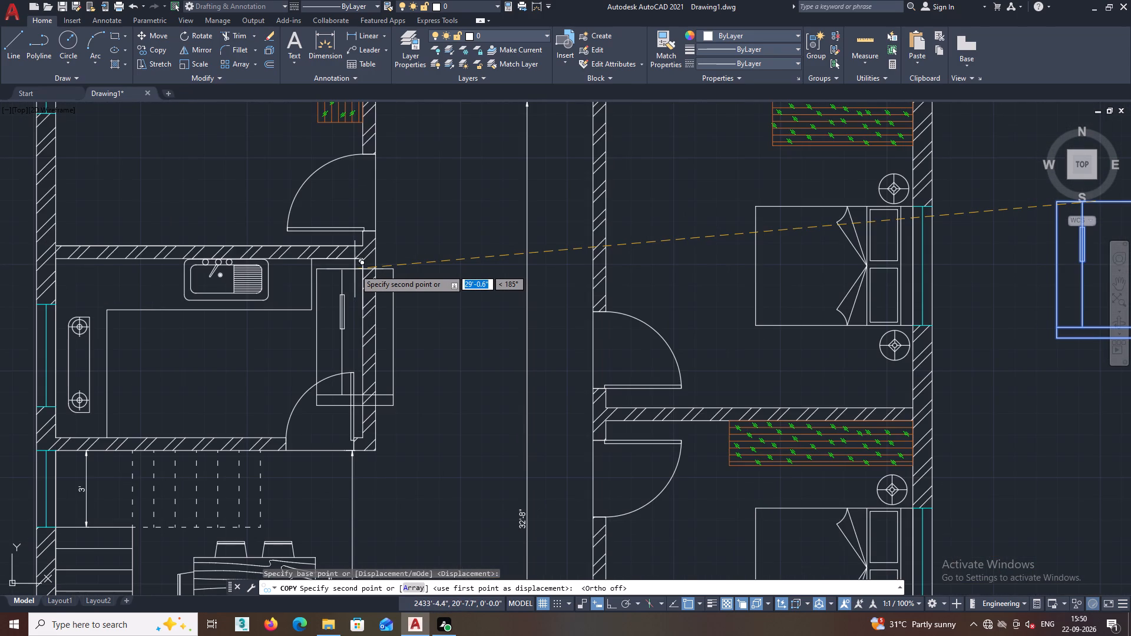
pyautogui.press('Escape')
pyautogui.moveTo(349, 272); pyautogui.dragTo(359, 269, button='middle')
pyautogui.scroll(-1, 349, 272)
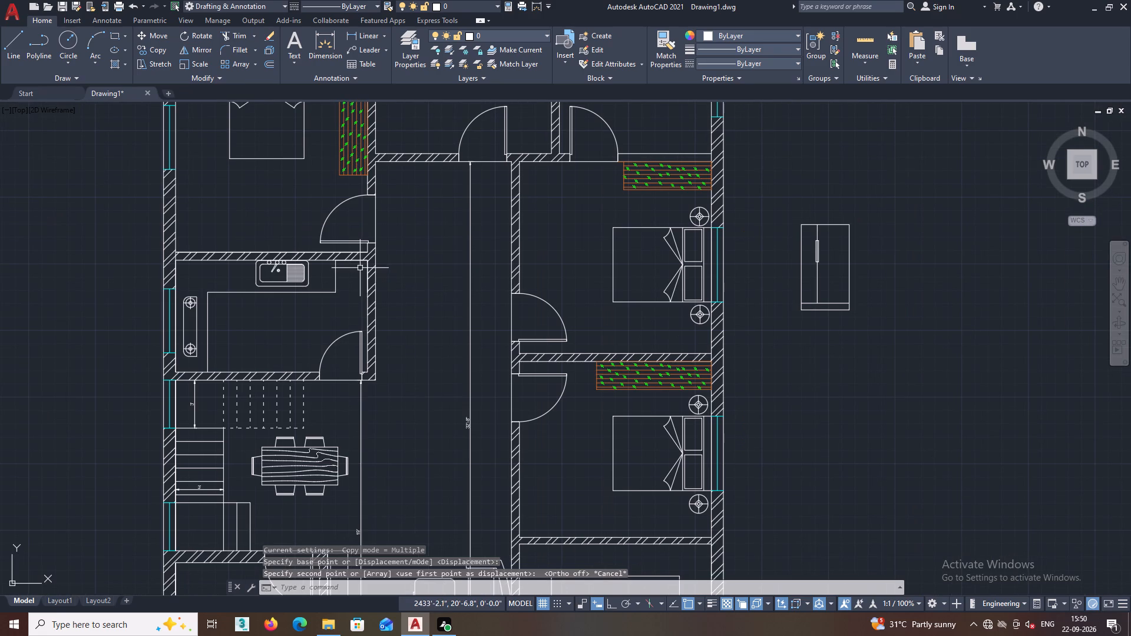
# Draw a refrigerator outline rectangle about 1'-5" wide against the kitchen's north wall, between the counter end and the east wall.
pyautogui.moveTo(361, 267); pyautogui.dragTo(353, 321, button='middle')
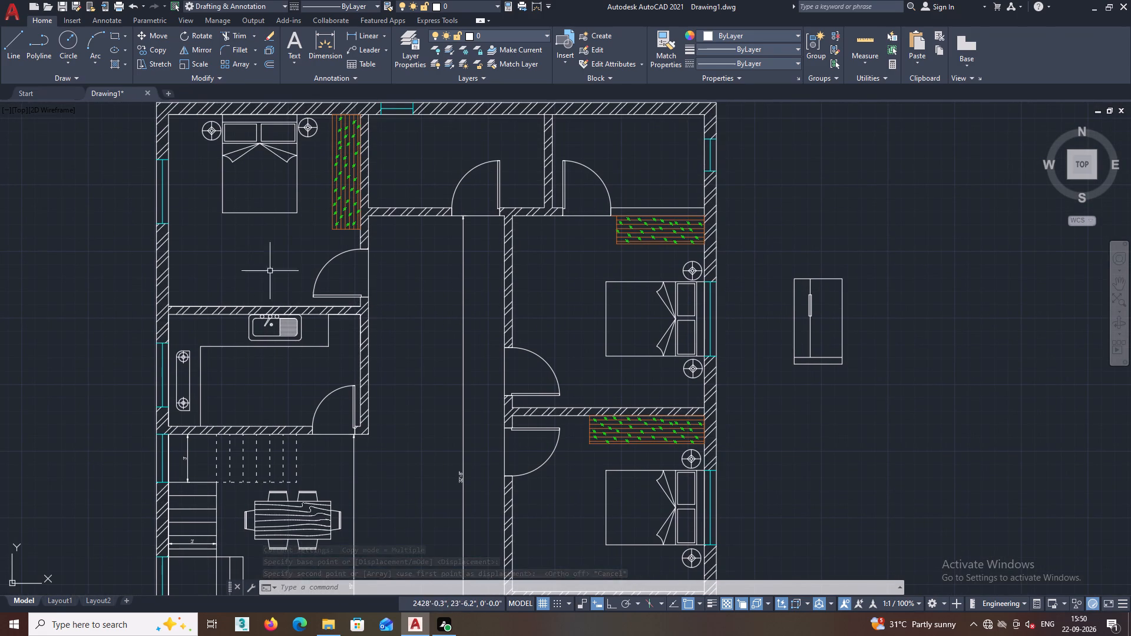
pyautogui.click(115, 34)
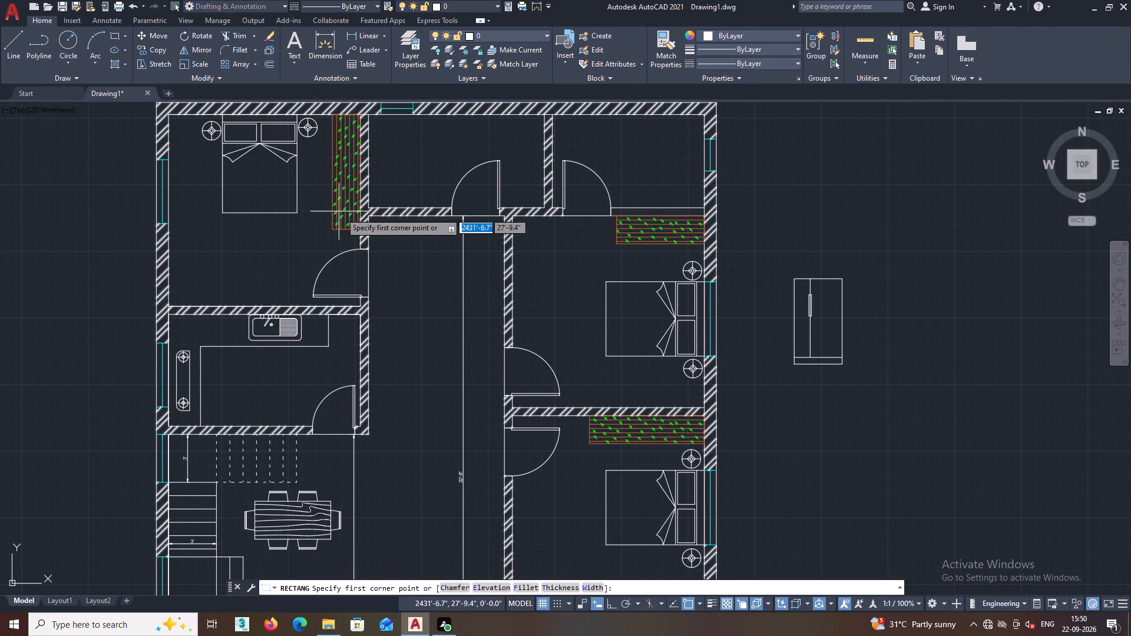
pyautogui.moveTo(387, 303); pyautogui.dragTo(407, 285, button='middle')
pyautogui.moveTo(358, 341); pyautogui.dragTo(353, 412, button='middle')
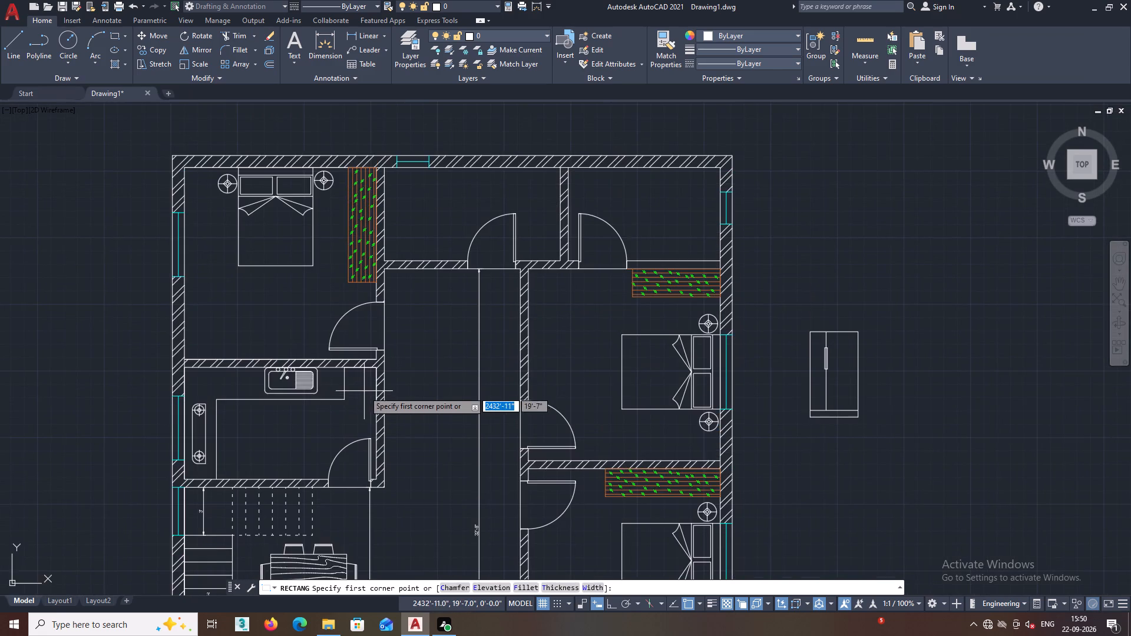
pyautogui.scroll(2, 365, 390)
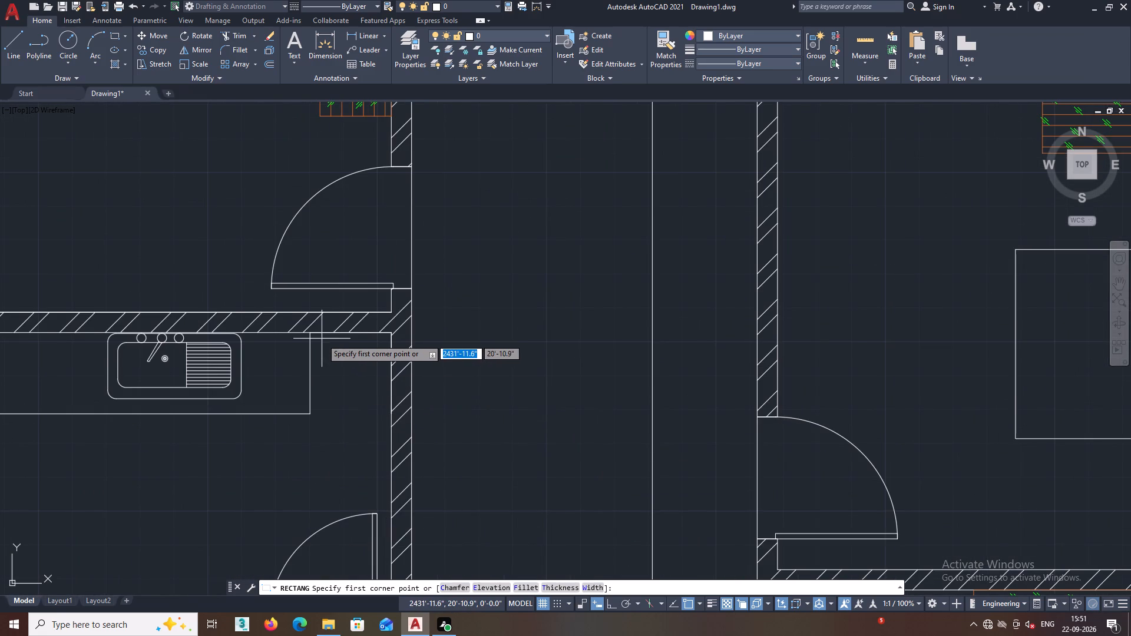
pyautogui.scroll(1, 322, 339)
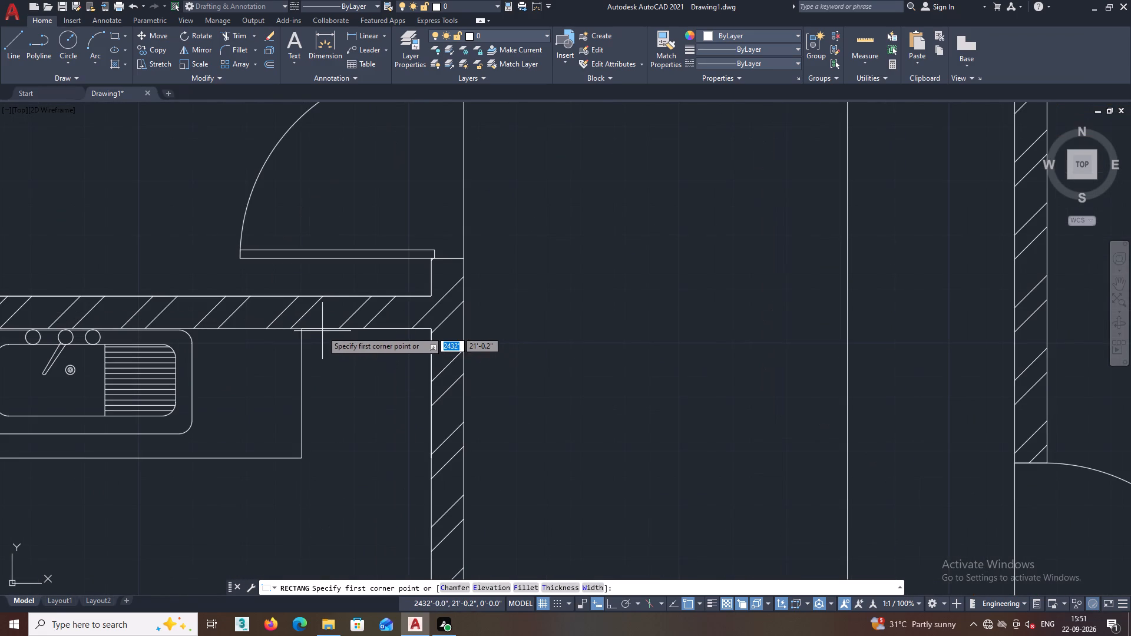
pyautogui.moveTo(329, 332); pyautogui.dragTo(293, 332, button='middle')
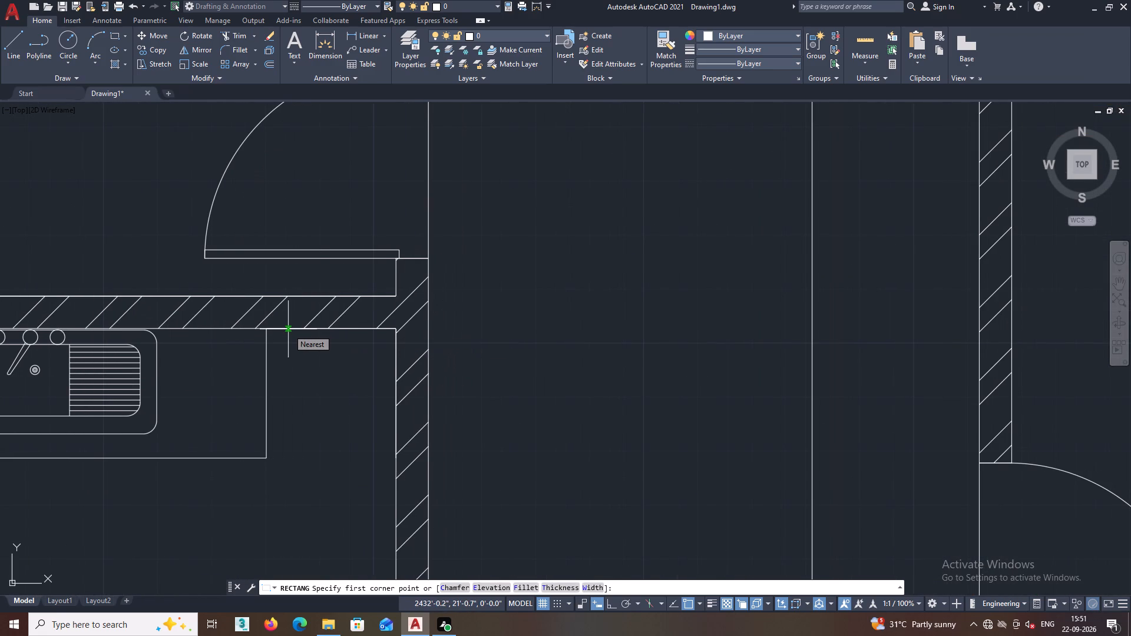
pyautogui.click(288, 329)
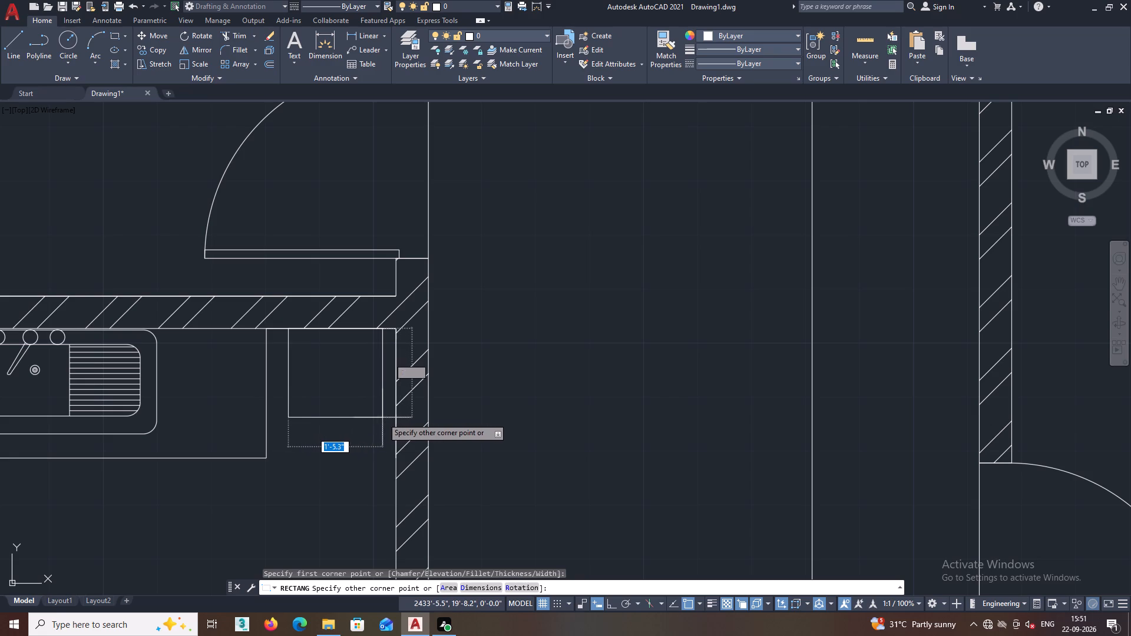
pyautogui.click(384, 418)
# Draw a small rectangle about 5.5" by 0.9" under the south edge of the refrigerator outline, starting at its southwest corner.
pyautogui.moveTo(378, 399); pyautogui.dragTo(382, 389, button='middle')
pyautogui.moveTo(301, 403); pyautogui.dragTo(310, 361, button='middle')
pyautogui.moveTo(318, 336); pyautogui.dragTo(331, 324, button='middle')
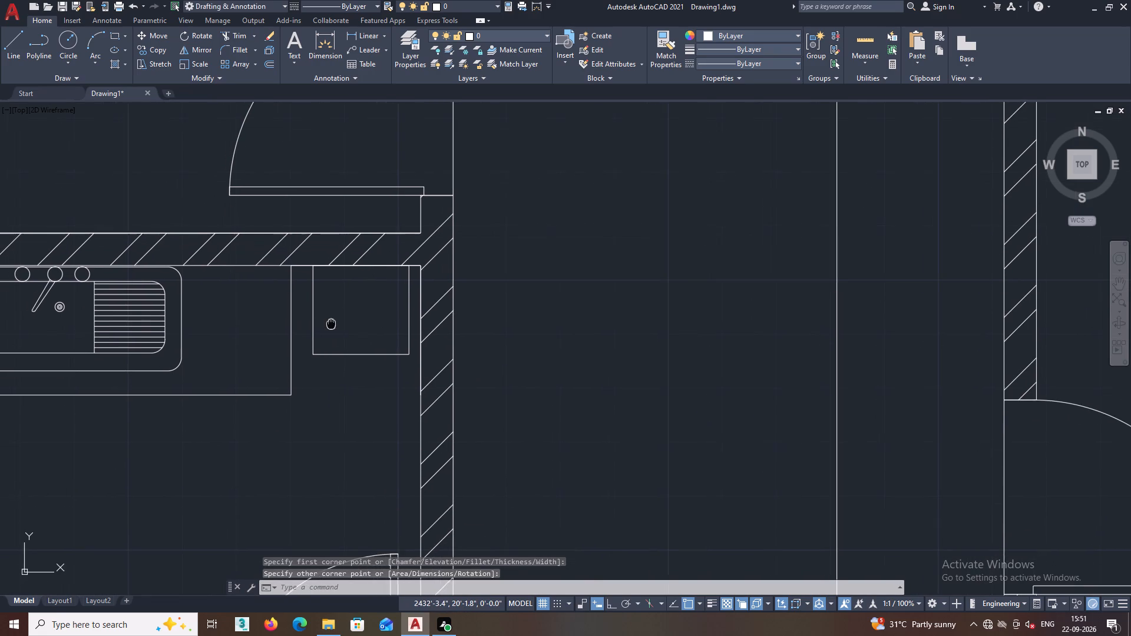
pyautogui.moveTo(331, 324); pyautogui.dragTo(326, 351, button='middle')
pyautogui.moveTo(322, 386); pyautogui.dragTo(342, 361, button='middle')
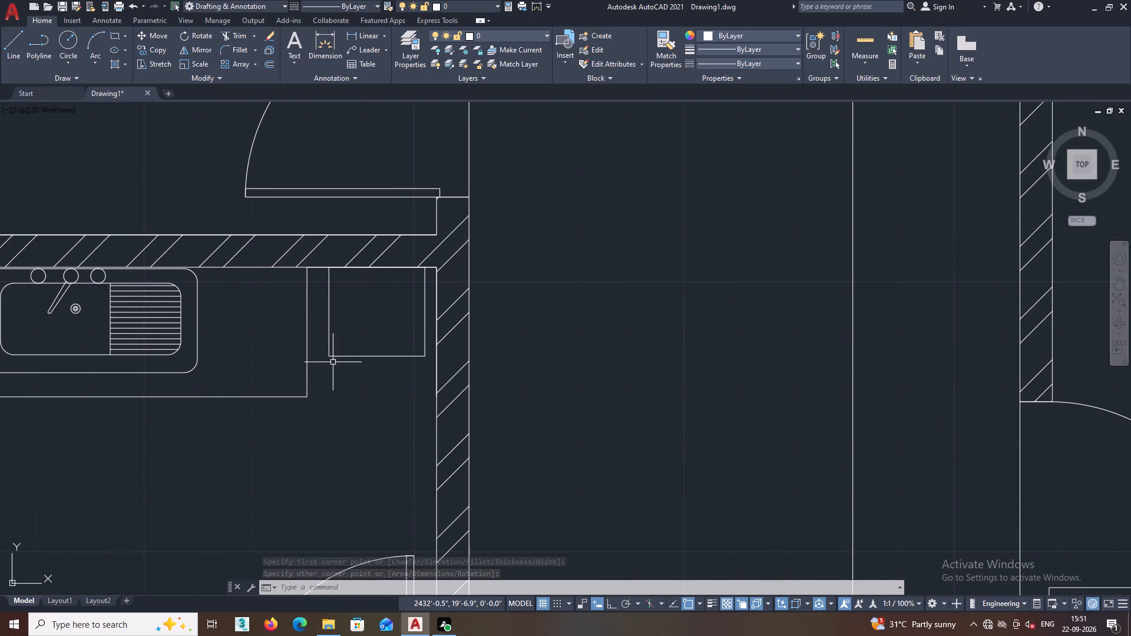
pyautogui.press('space')
pyautogui.scroll(2, 332, 366)
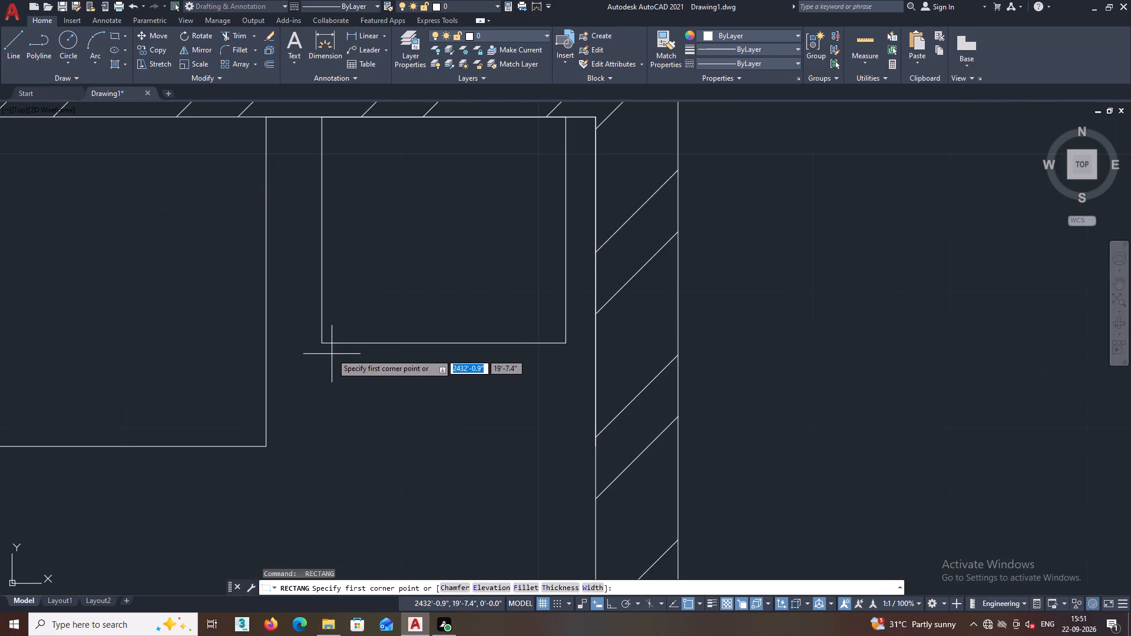
pyautogui.click(322, 344)
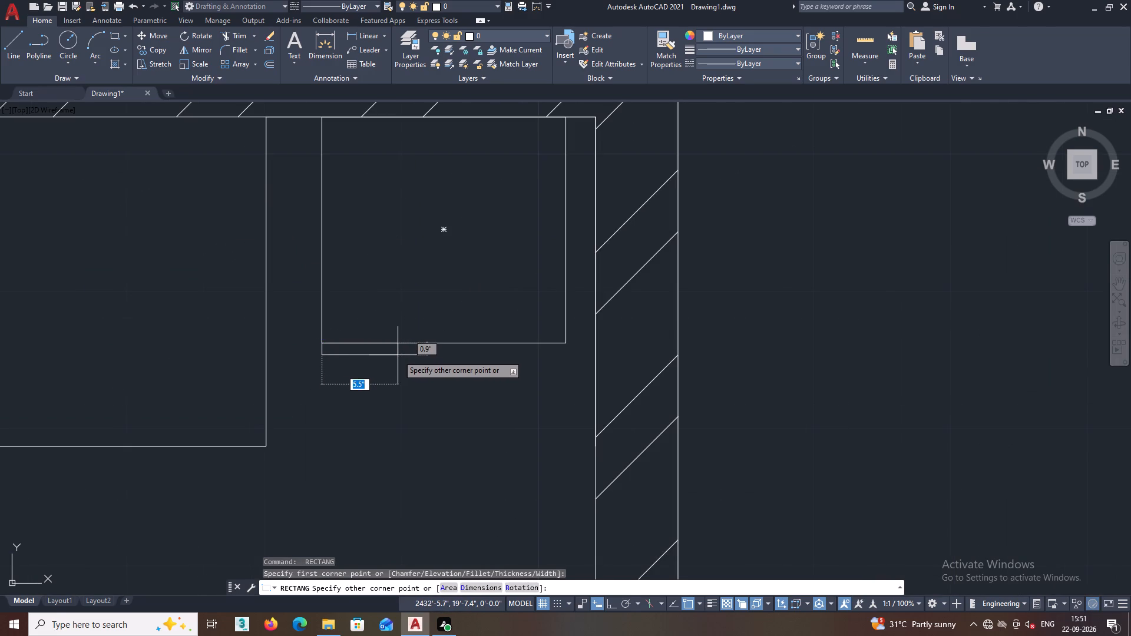
pyautogui.click(398, 355)
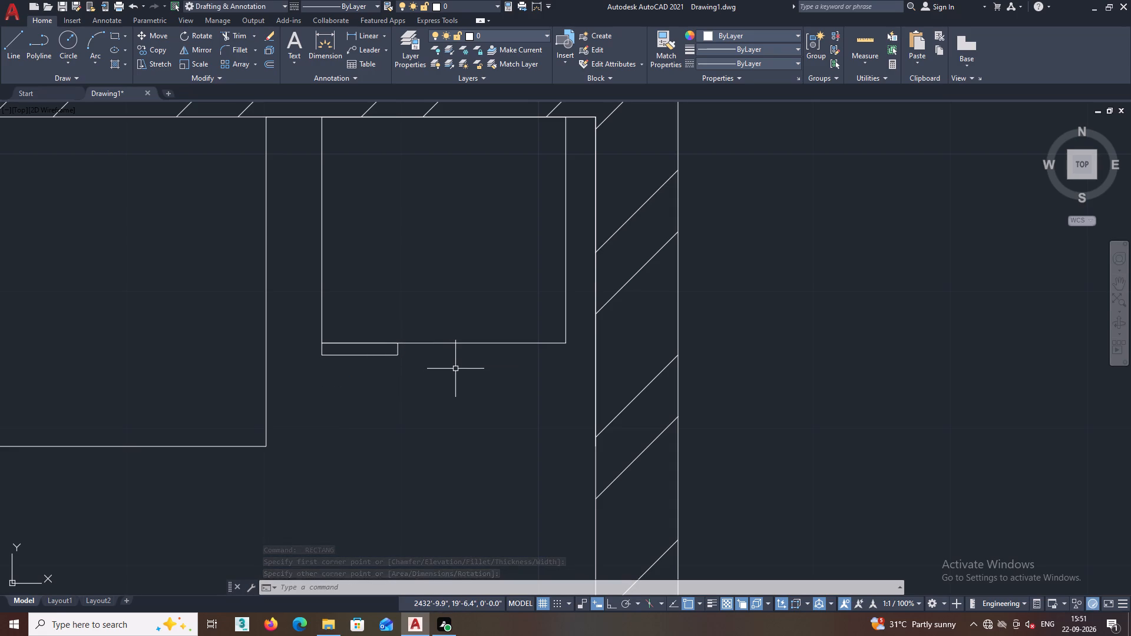
# Draw a narrow vertical rectangle about 0.7" by 4.9" hanging down from the refrigerator outline's southeast corner.
pyautogui.press('space')
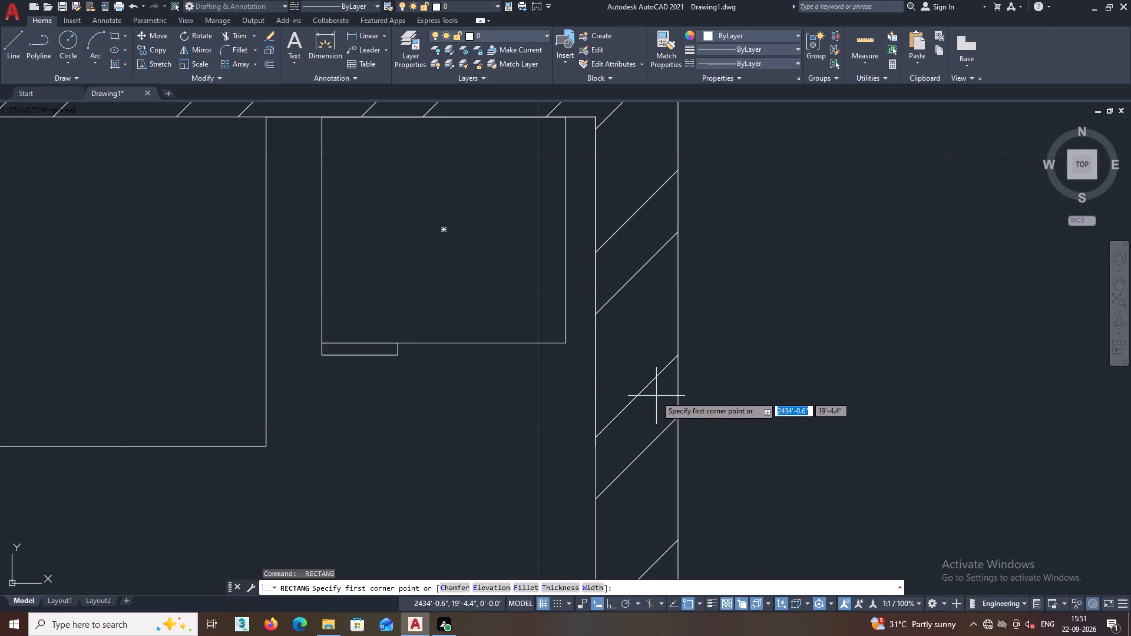
pyautogui.click(566, 344)
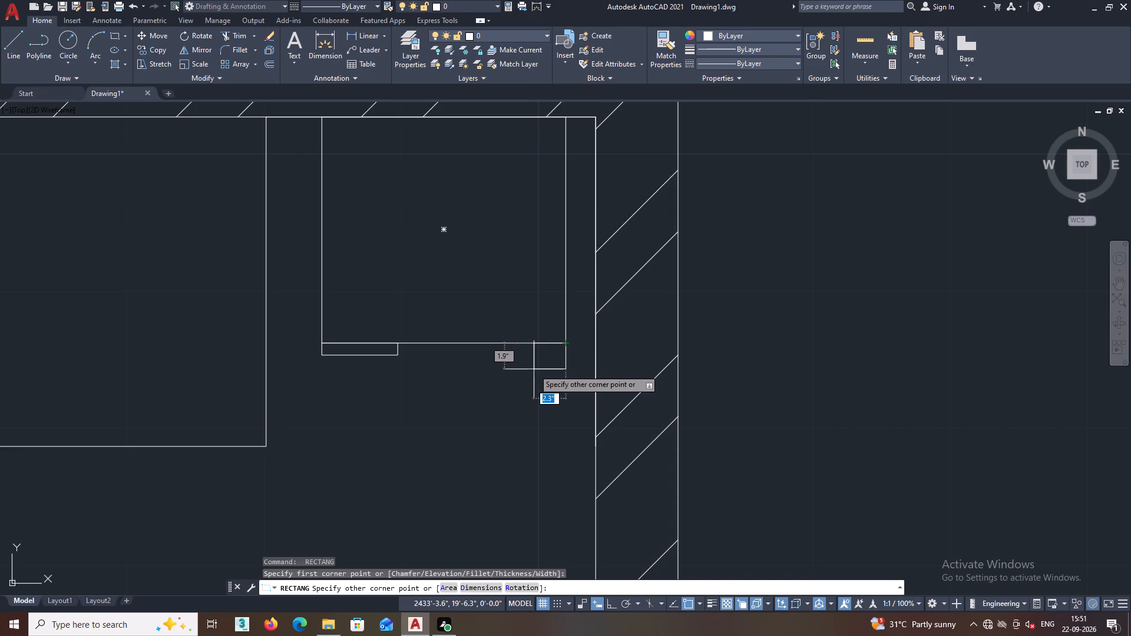
pyautogui.press('F8')
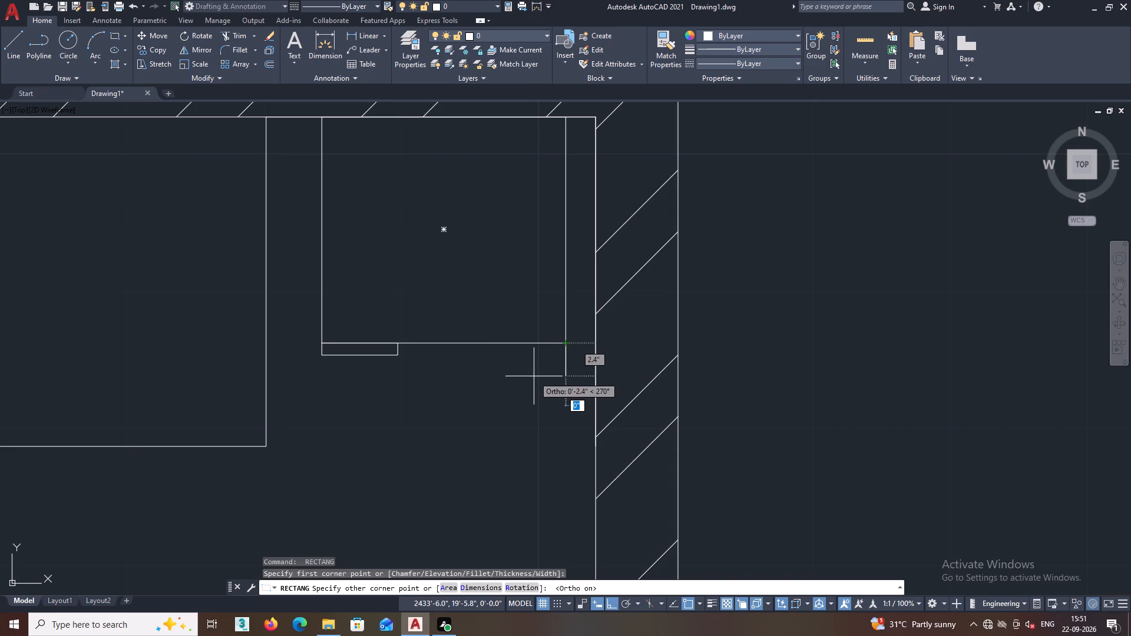
pyautogui.press('F8')
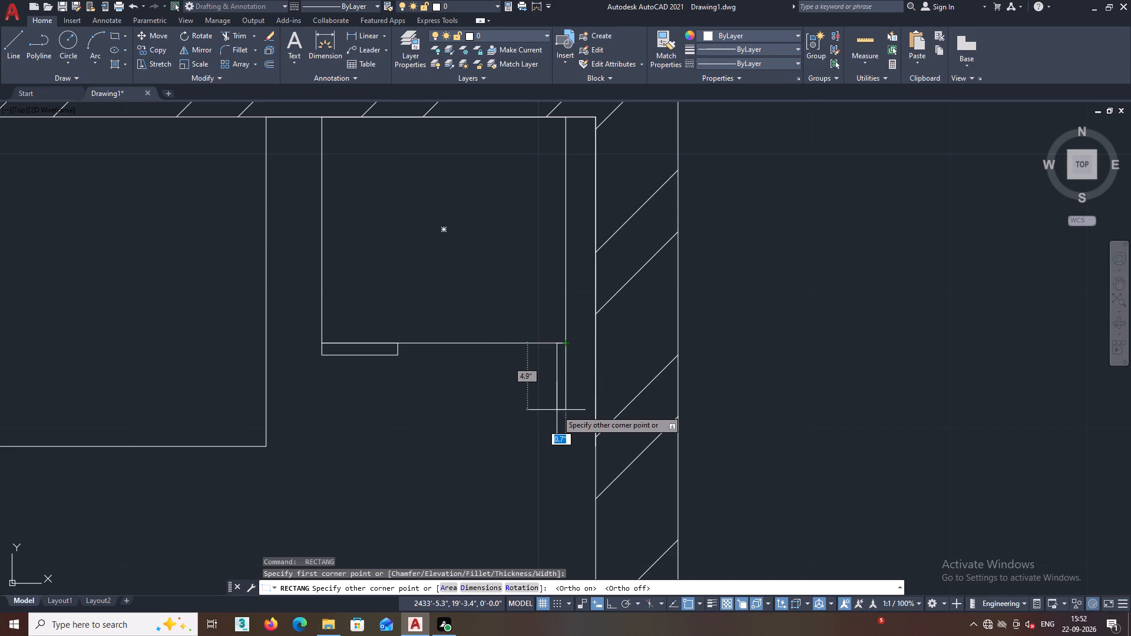
pyautogui.click(557, 410)
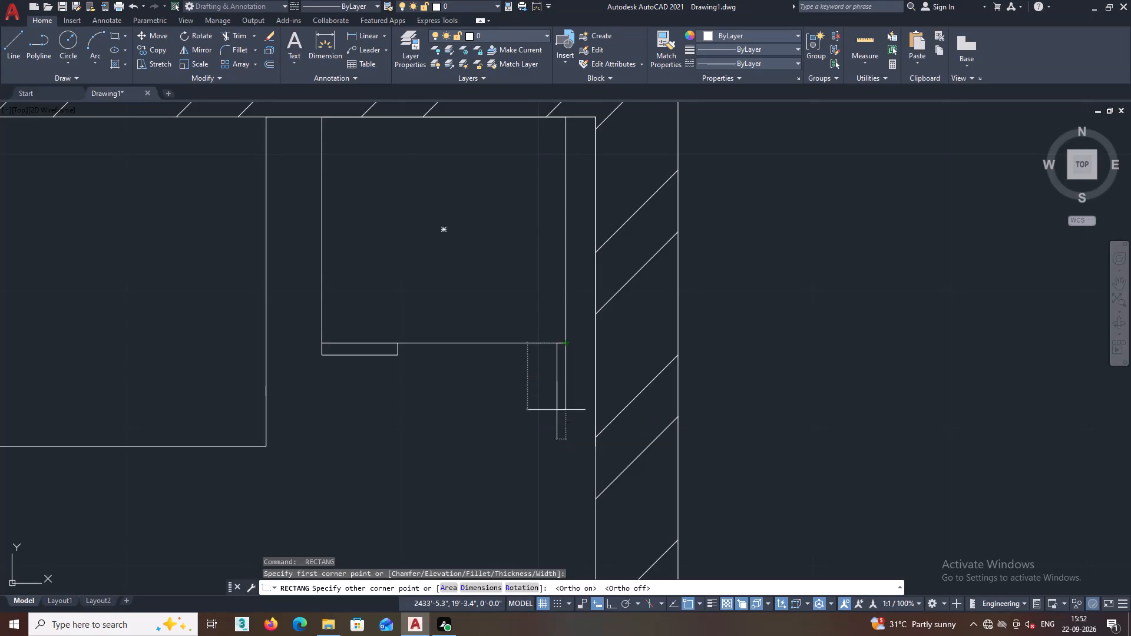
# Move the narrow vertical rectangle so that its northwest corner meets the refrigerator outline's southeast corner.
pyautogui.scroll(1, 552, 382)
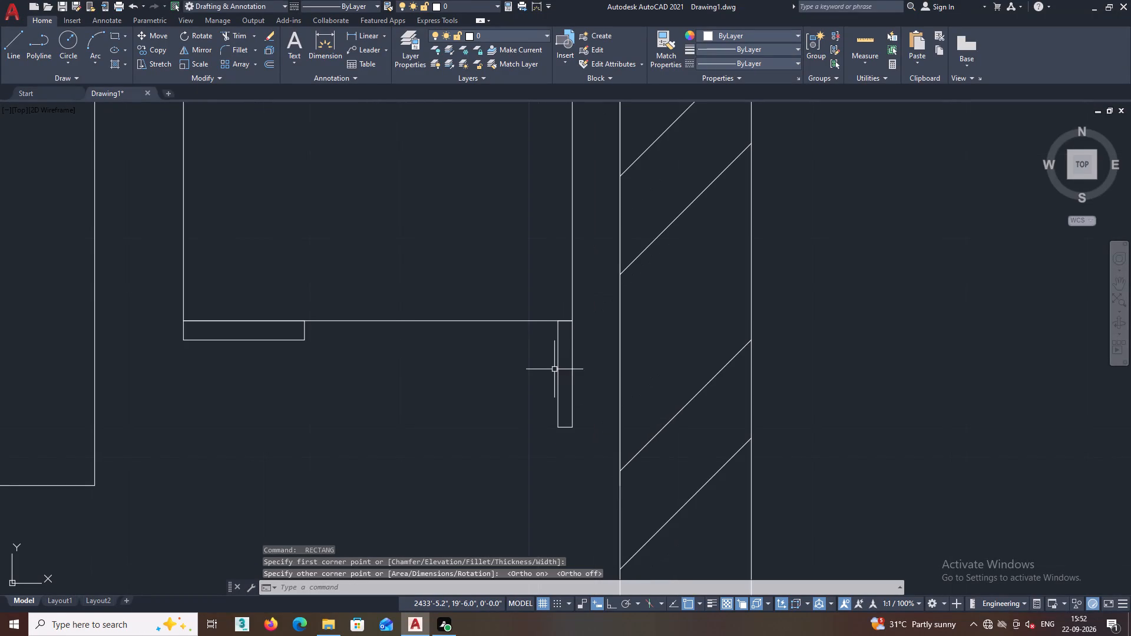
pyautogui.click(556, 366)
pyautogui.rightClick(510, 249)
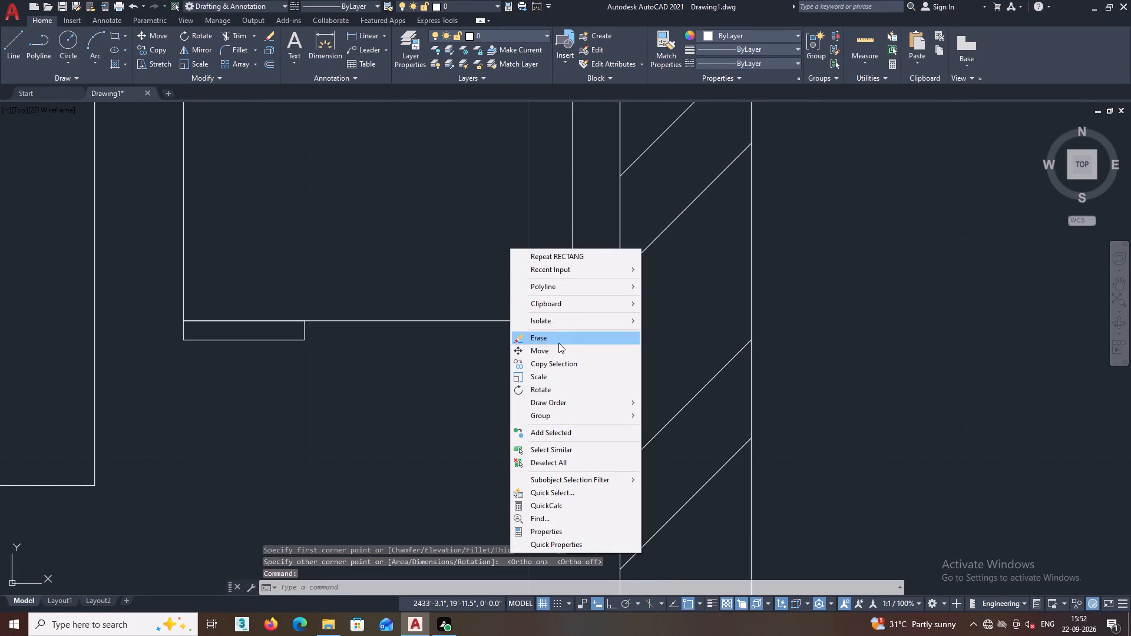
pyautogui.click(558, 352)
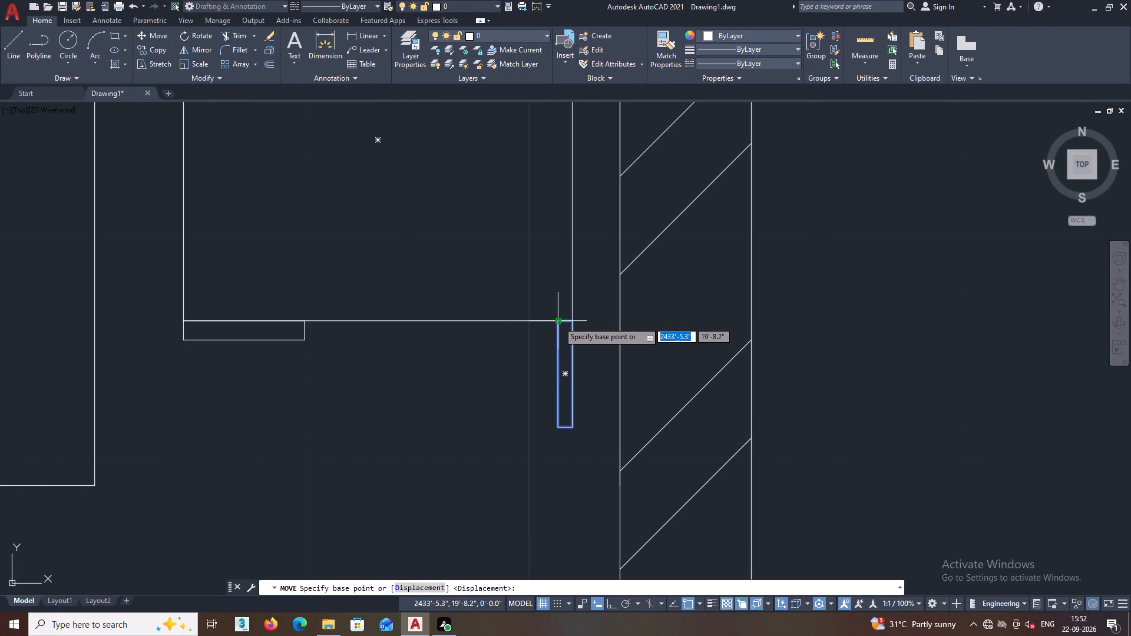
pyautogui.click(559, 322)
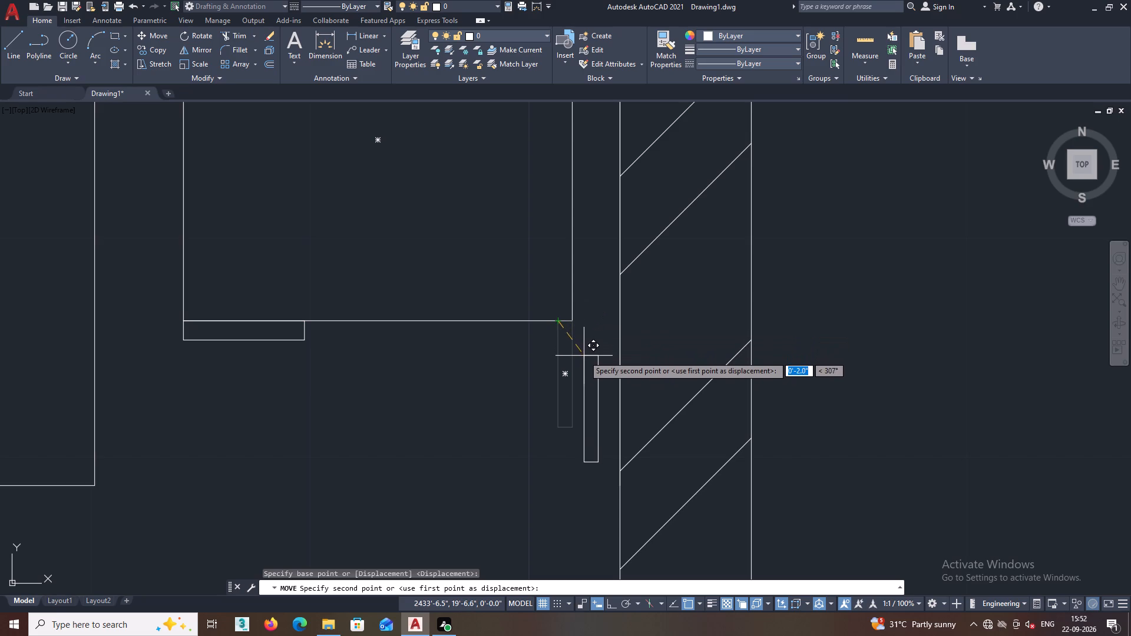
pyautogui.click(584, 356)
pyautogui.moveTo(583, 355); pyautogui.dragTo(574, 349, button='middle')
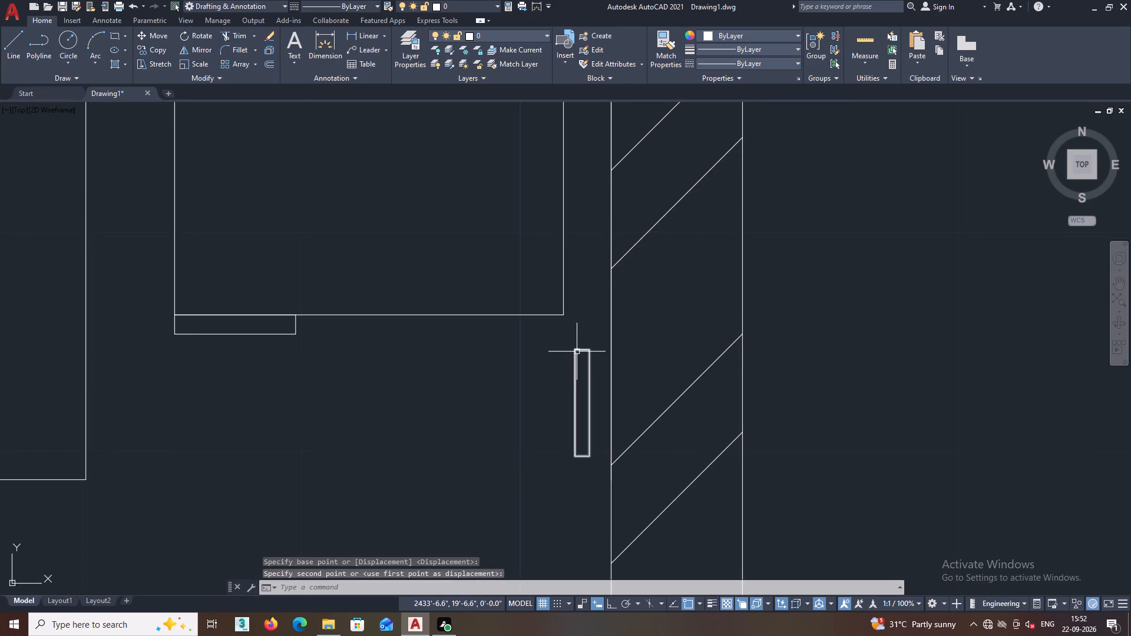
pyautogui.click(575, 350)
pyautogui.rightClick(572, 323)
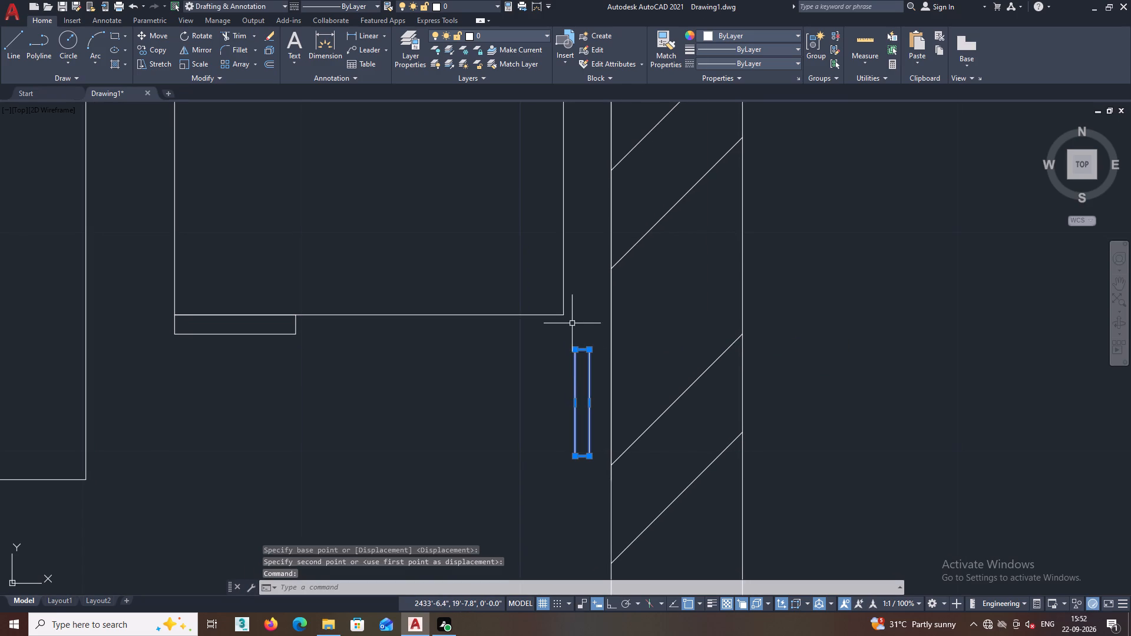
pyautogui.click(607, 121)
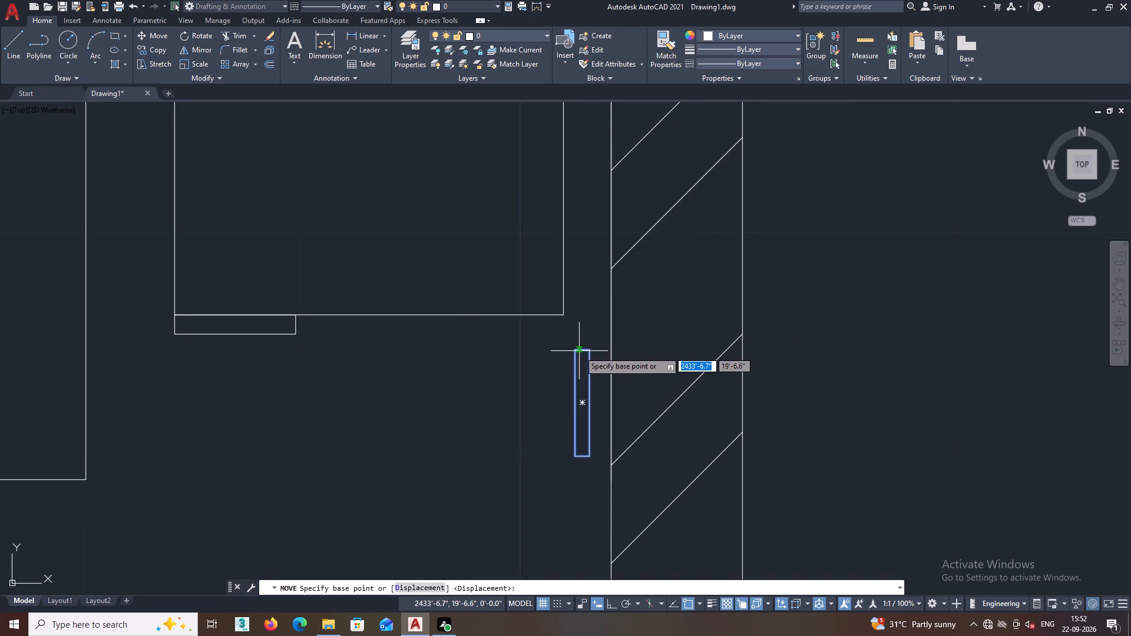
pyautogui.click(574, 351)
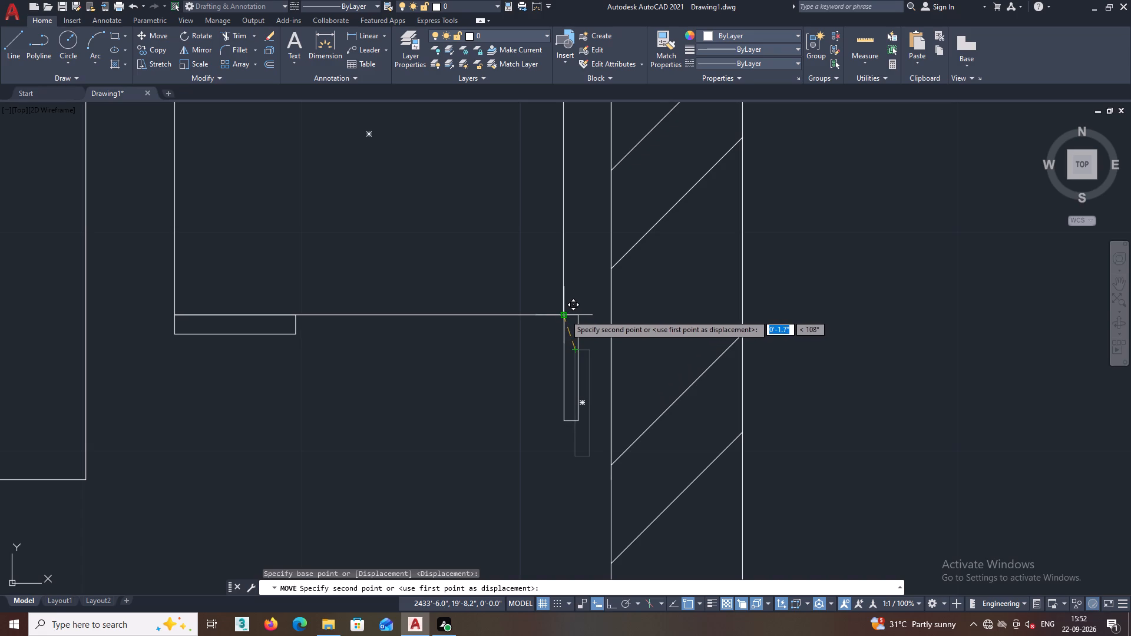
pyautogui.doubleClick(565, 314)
# Rotate the narrow rectangle about 45 degrees clockwise around a point near the middle of its length.
pyautogui.click(563, 358)
pyautogui.rightClick(546, 348)
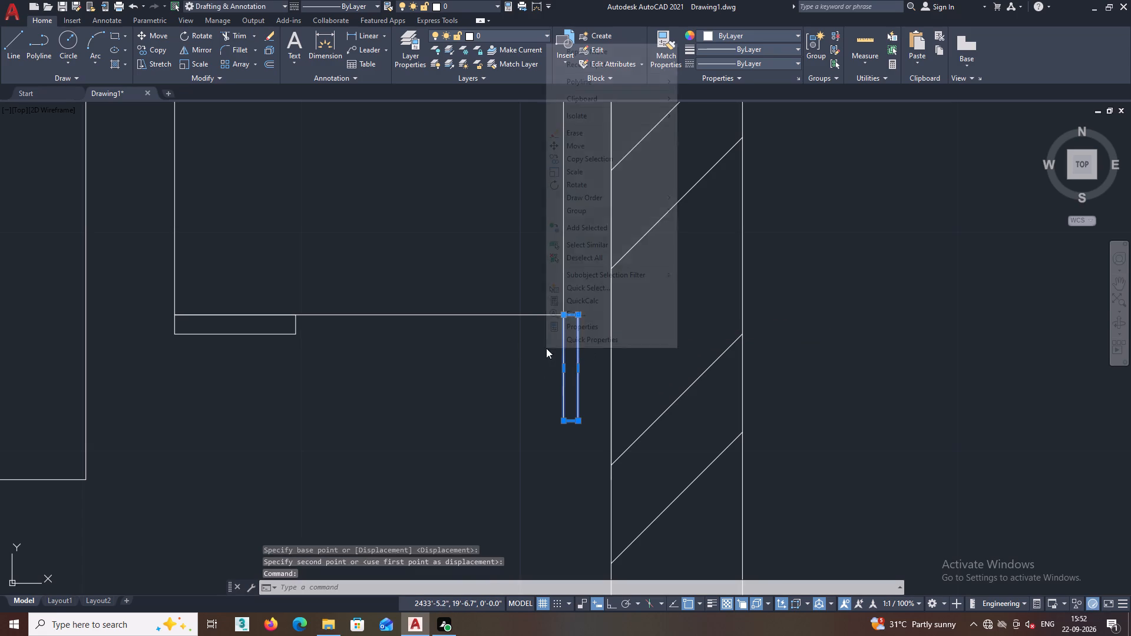
pyautogui.click(590, 187)
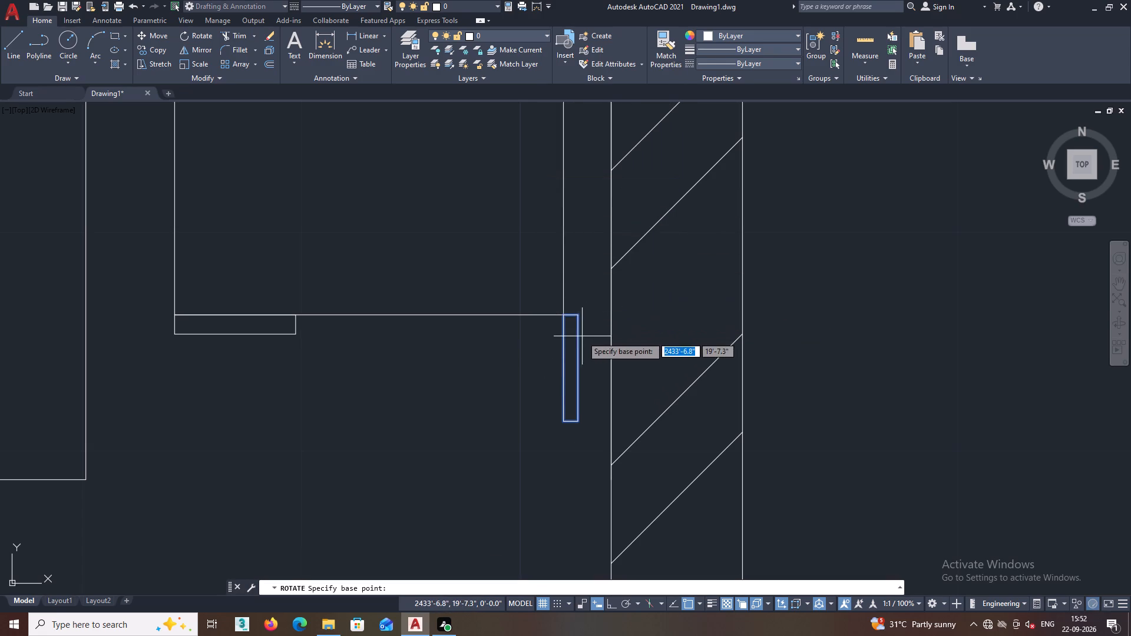
pyautogui.click(573, 367)
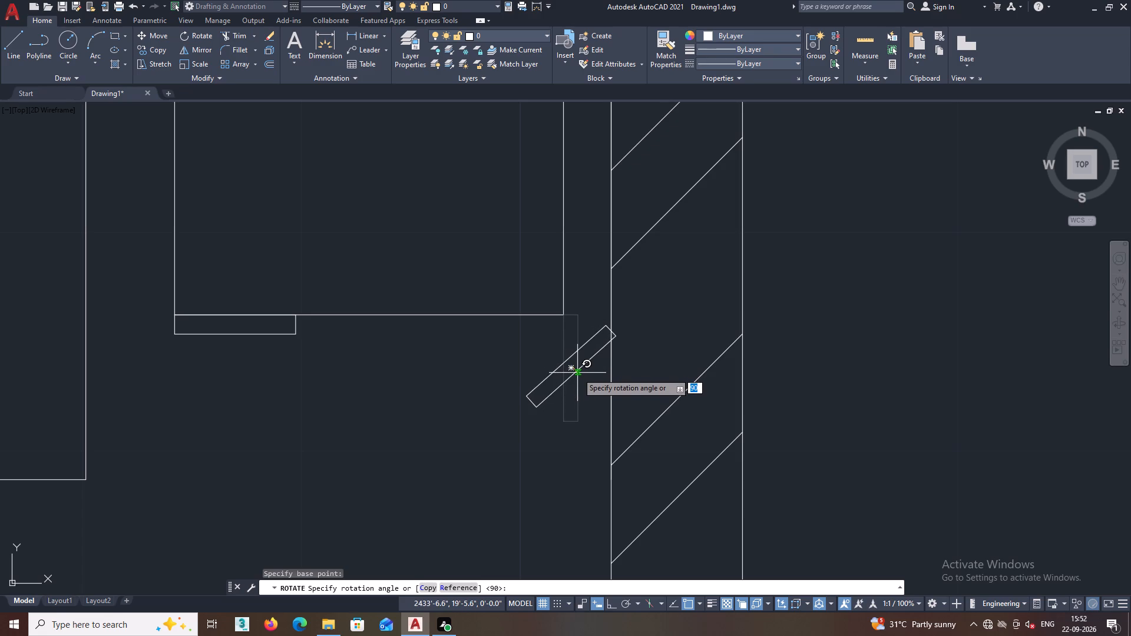
pyautogui.doubleClick(577, 373)
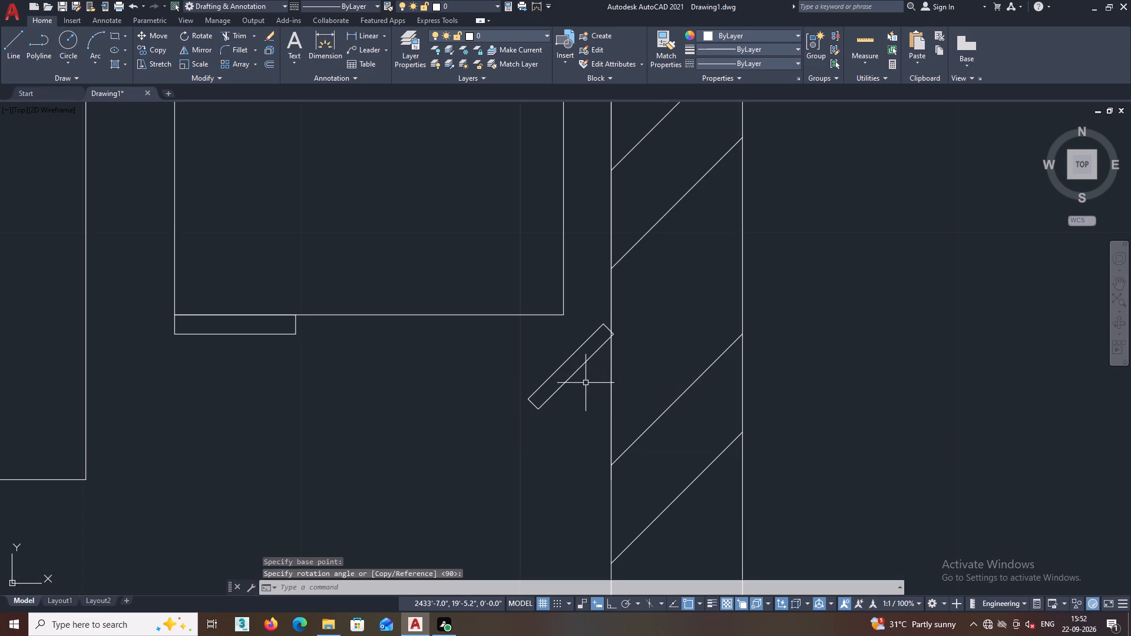
# Move the slanted rectangle so that its topmost corner meets the refrigerator outline's southeast corner.
pyautogui.click(587, 385)
pyautogui.click(565, 352)
pyautogui.rightClick(567, 335)
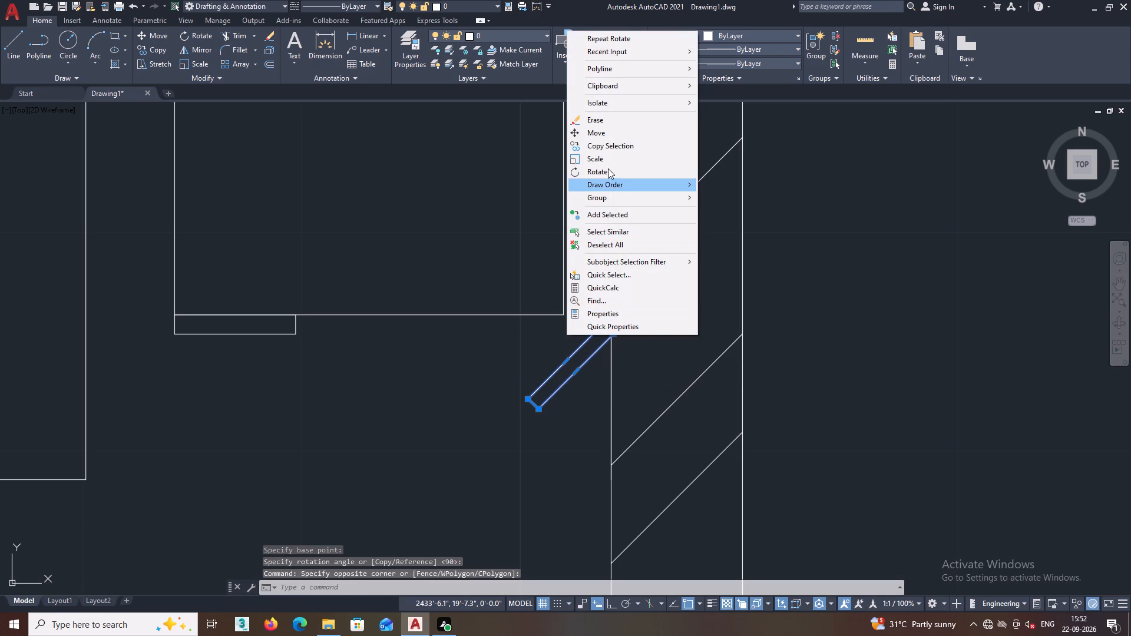
pyautogui.click(606, 136)
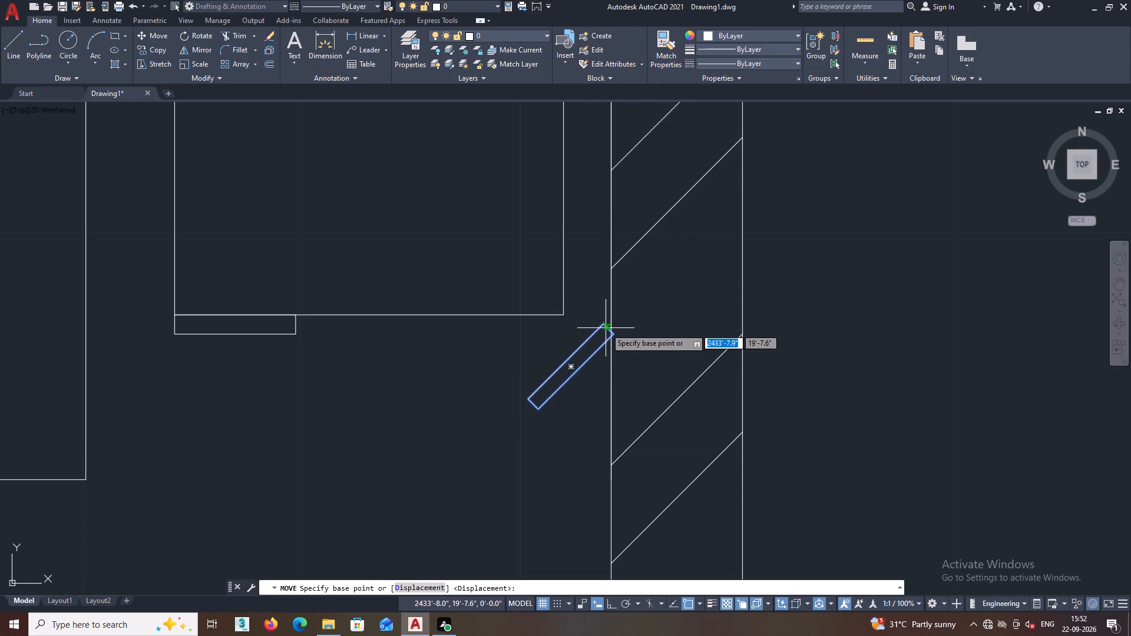
pyautogui.click(601, 323)
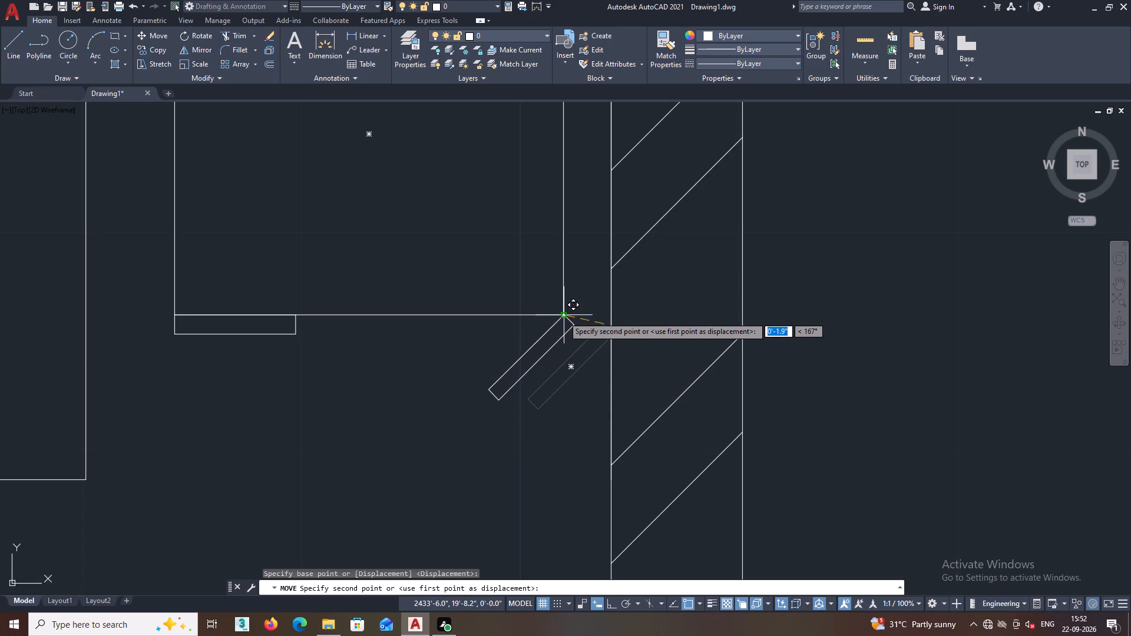
pyautogui.click(564, 316)
pyautogui.scroll(-3, 563, 357)
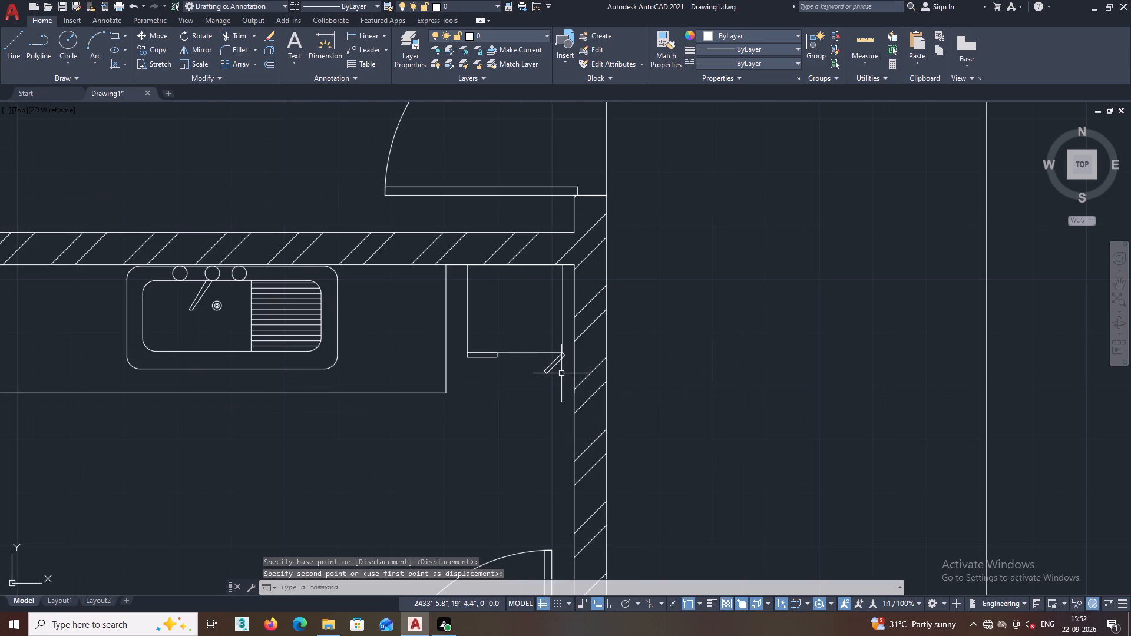
pyautogui.press('Escape')
# Start a Write Block of the refrigerator symbol, with the outline's southwest corner as base point and the outline and both door rectangles as objects.
pyautogui.scroll(1, 549, 328)
pyautogui.scroll(2, 574, 382)
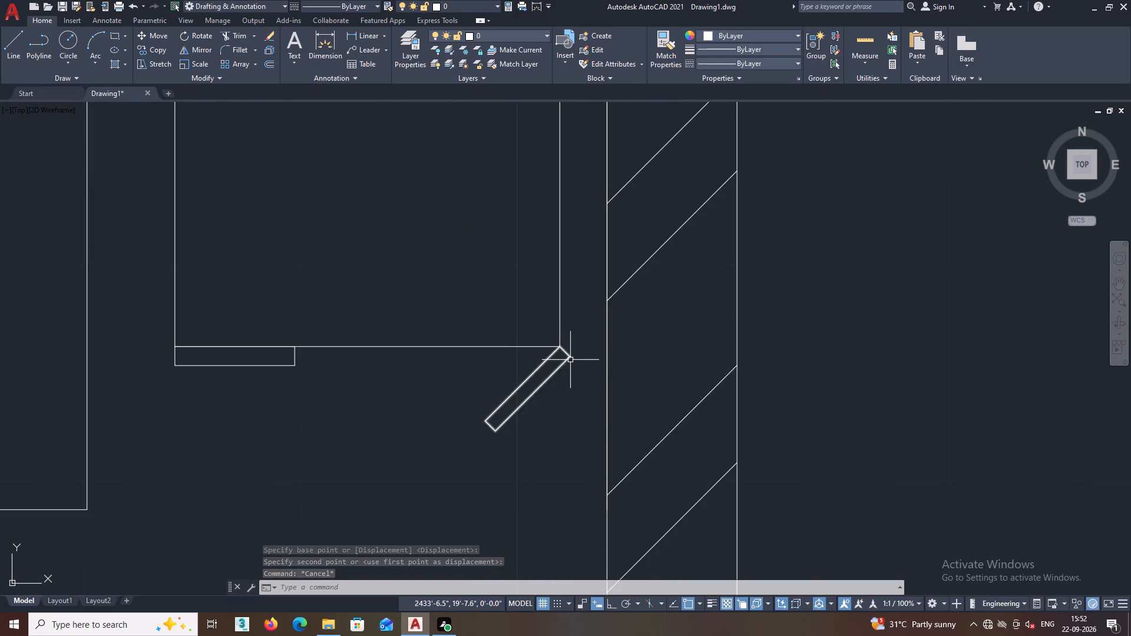
pyautogui.press('w')
pyautogui.press('Return')
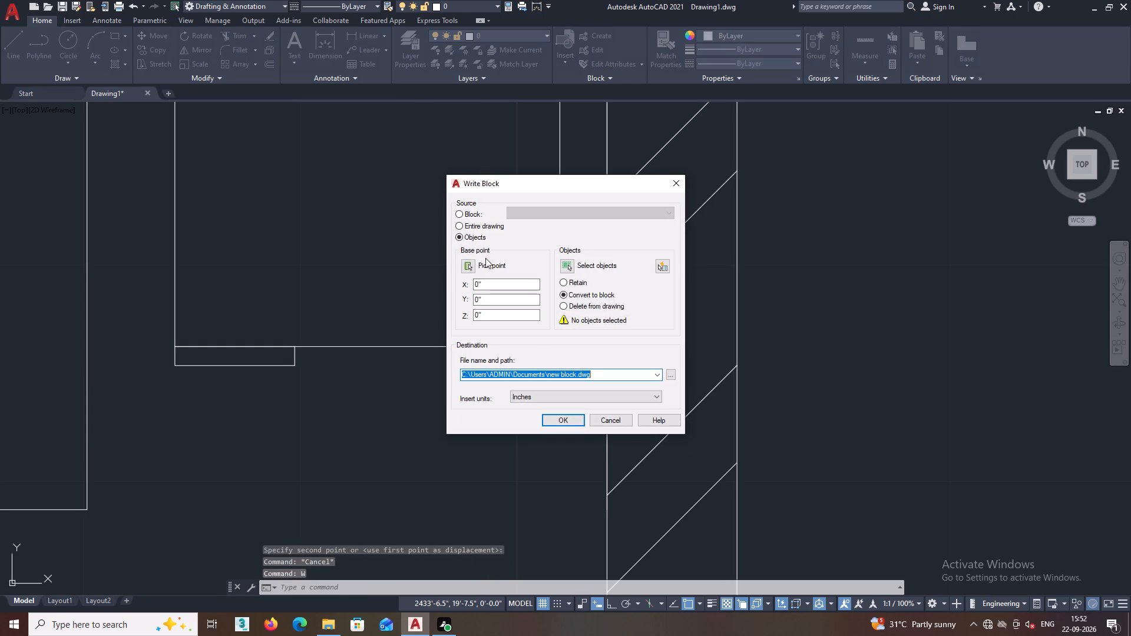
pyautogui.click(466, 266)
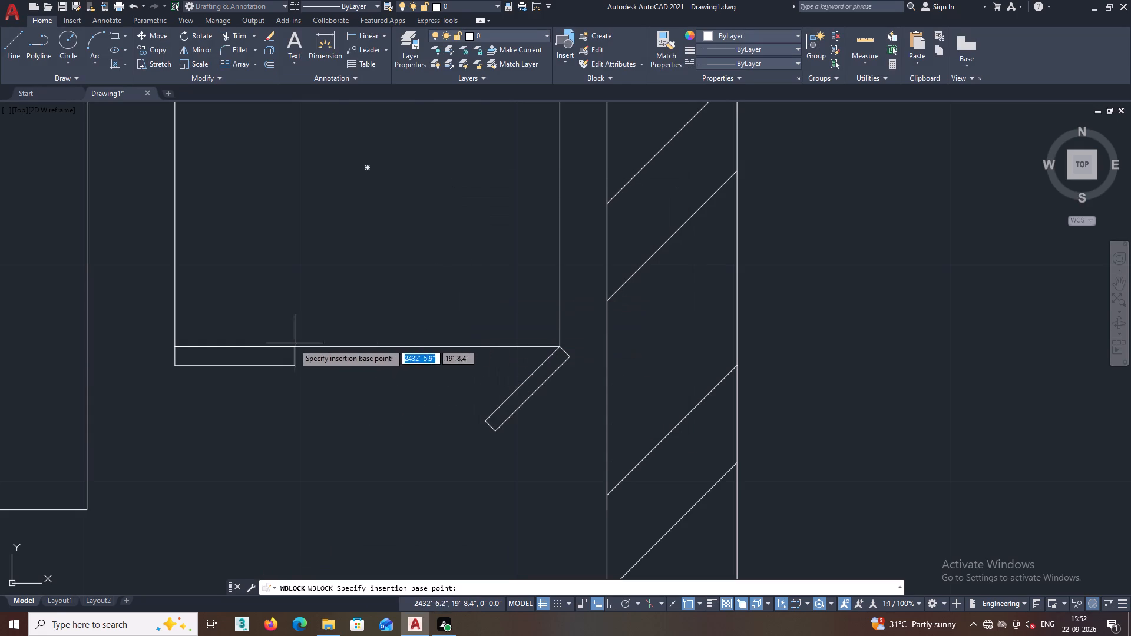
pyautogui.click(174, 346)
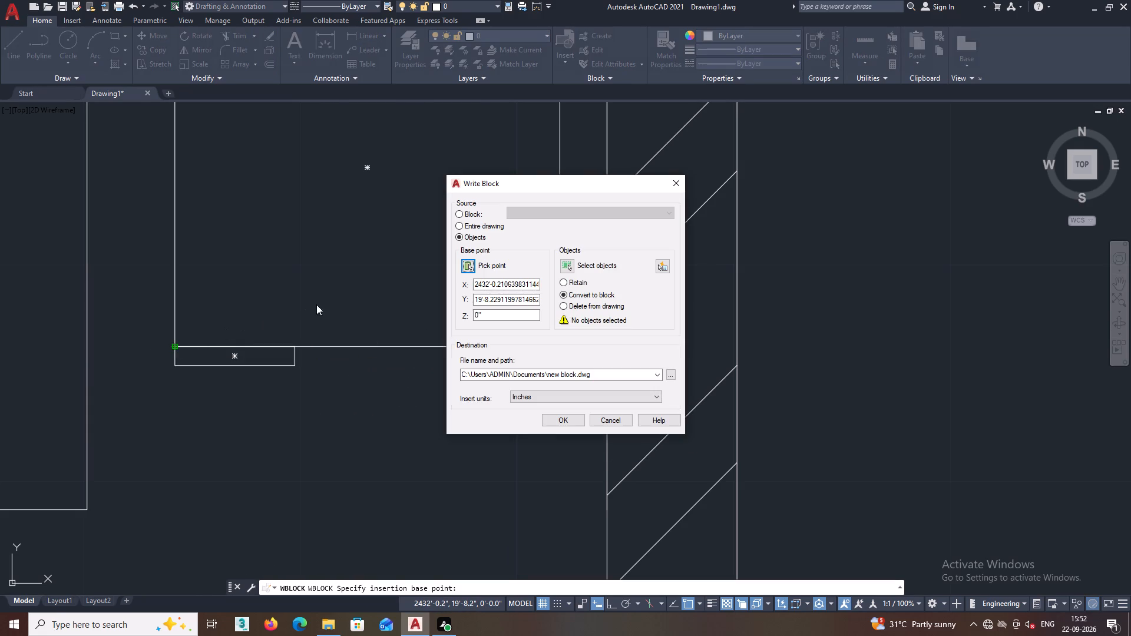
pyautogui.click(570, 265)
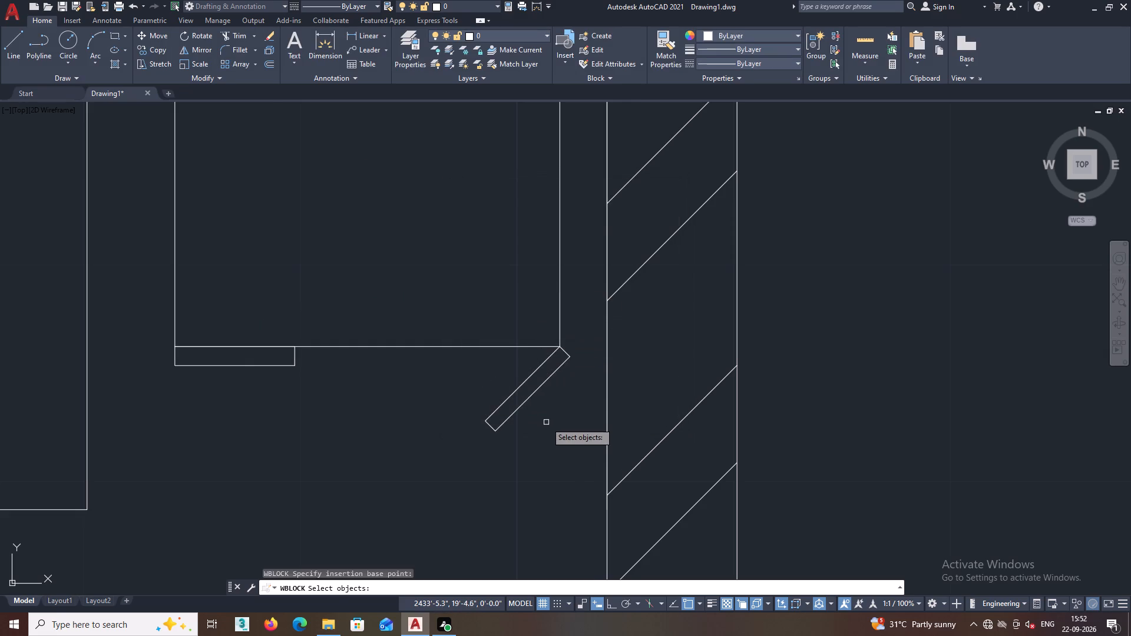
pyautogui.scroll(-2, 546, 422)
pyautogui.doubleClick(545, 422)
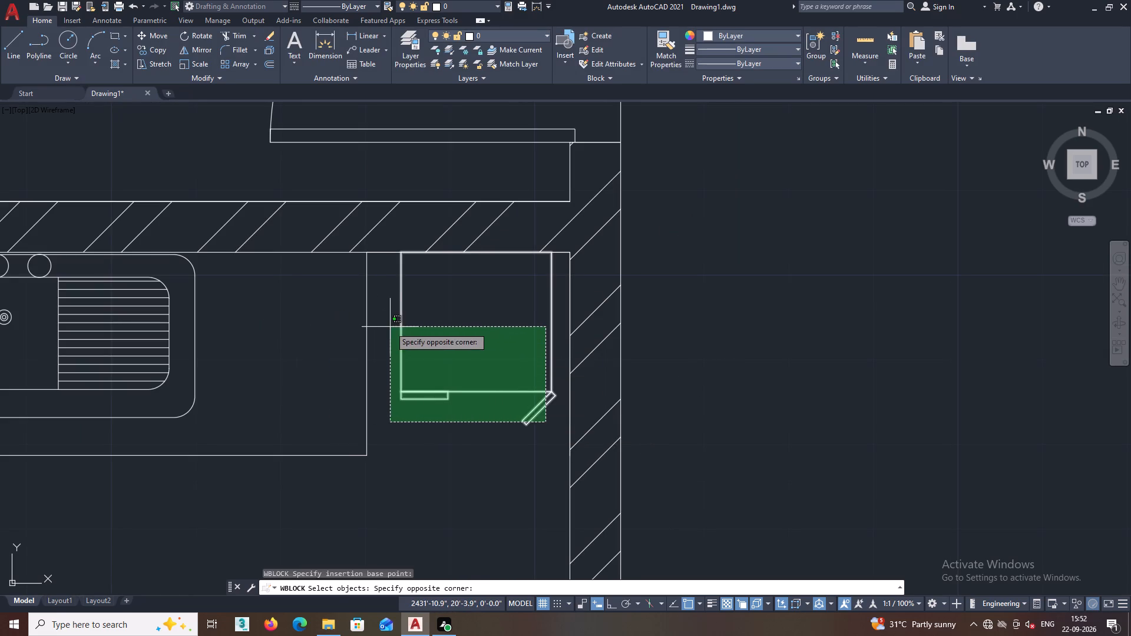
pyautogui.click(390, 327)
pyautogui.moveTo(399, 329); pyautogui.dragTo(422, 343, button='middle')
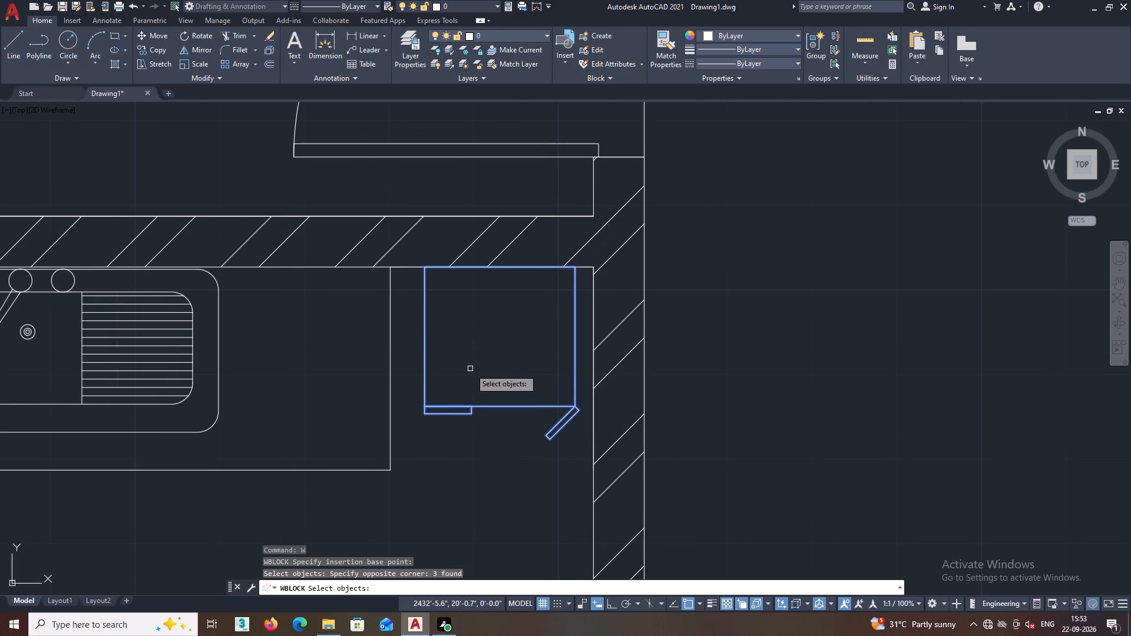
pyautogui.press('space')
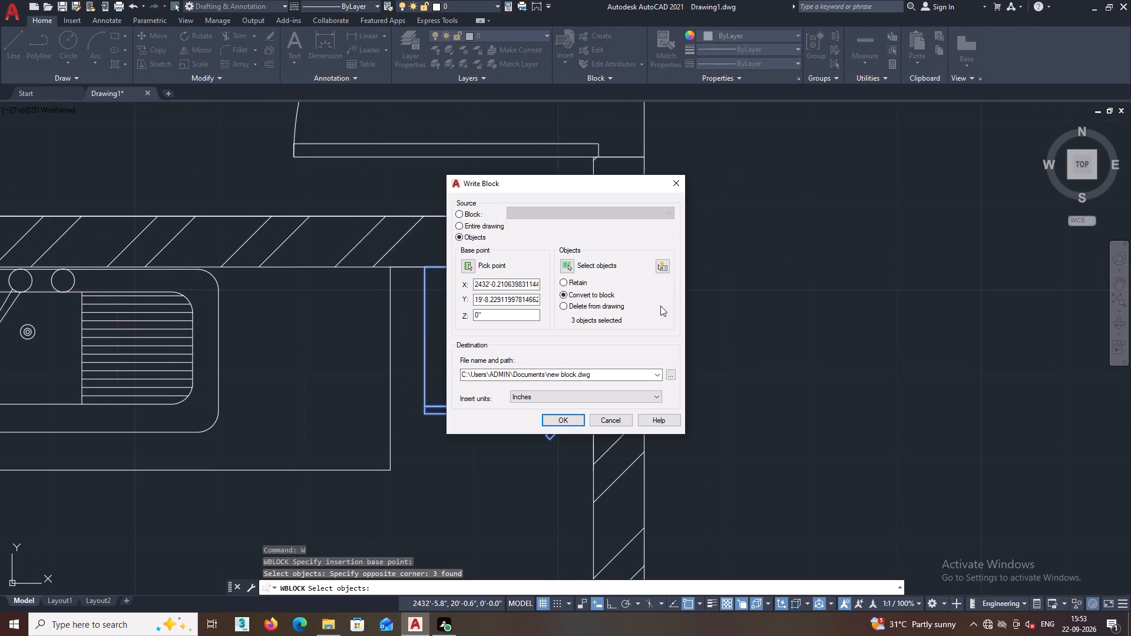
# Name the block file FRIDGE in the Documents folder and write the block.
pyautogui.click(667, 373)
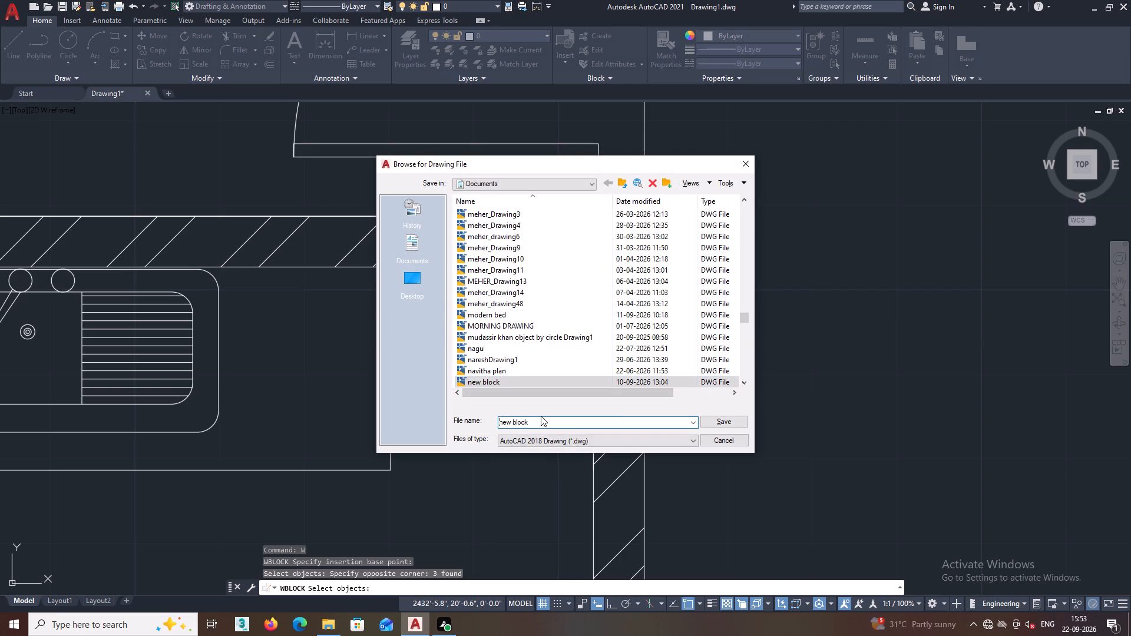
pyautogui.doubleClick(541, 416)
pyautogui.press('BackSpace')
pyautogui.press('BackSpace')
pyautogui.press('BackSpace')
pyautogui.press('BackSpace')
pyautogui.press('BackSpace')
pyautogui.press('BackSpace')
pyautogui.press('BackSpace')
pyautogui.press('BackSpace')
pyautogui.press('BackSpace')
pyautogui.press('BackSpace')
pyautogui.press('BackSpace')
pyautogui.press('BackSpace')
pyautogui.press('BackSpace')
pyautogui.press('BackSpace')
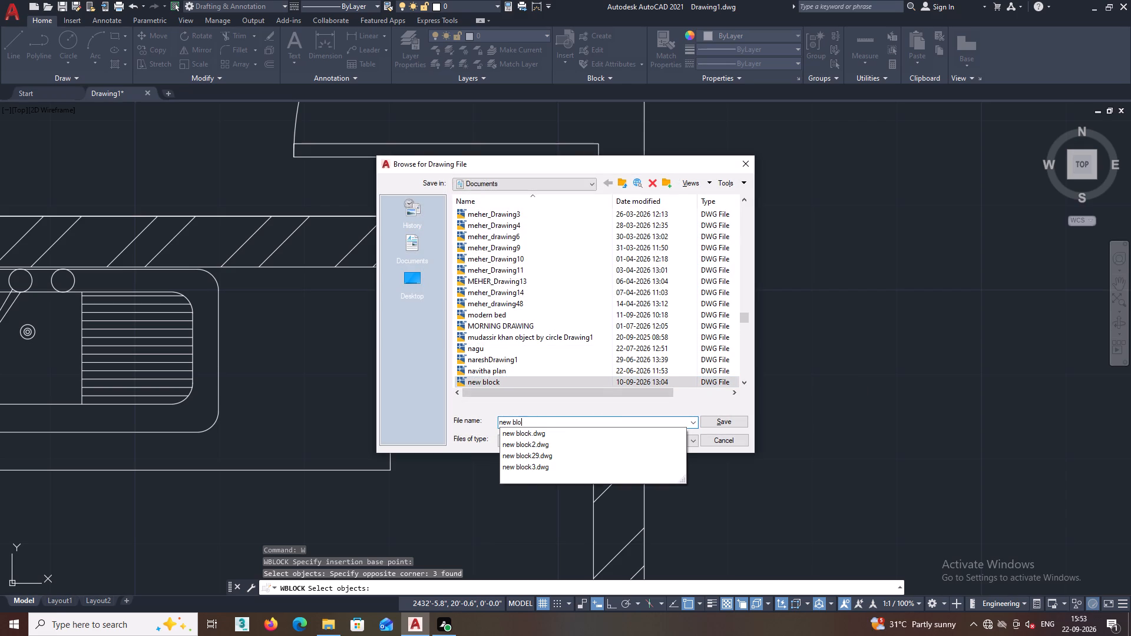
pyautogui.write('FRU')
pyautogui.press('BackSpace')
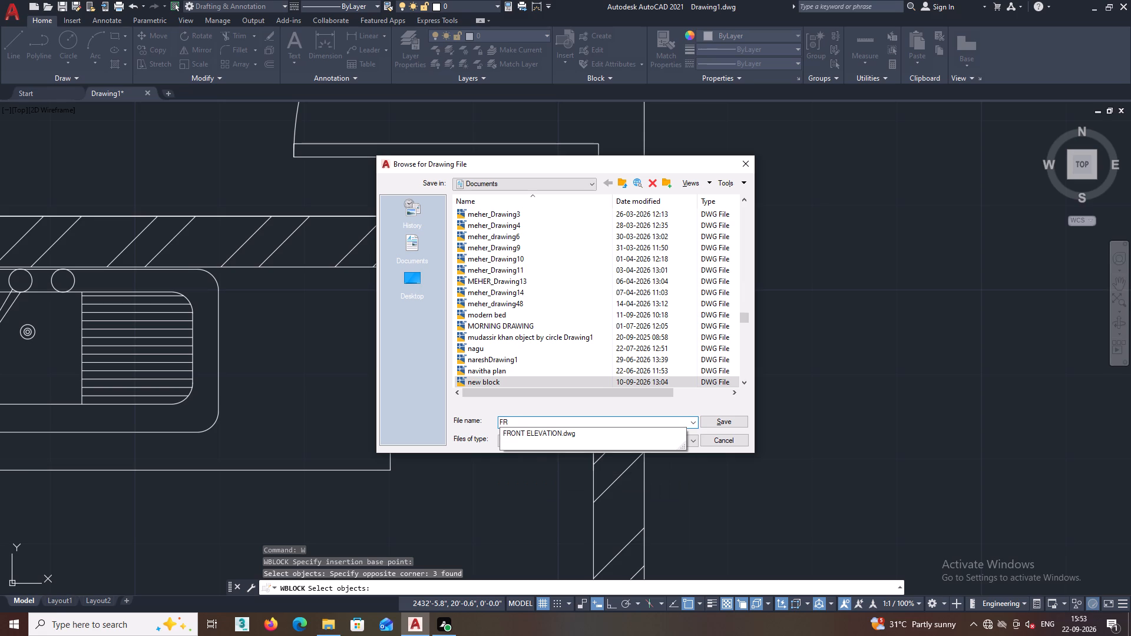
pyautogui.press('i')
pyautogui.write('DGE')
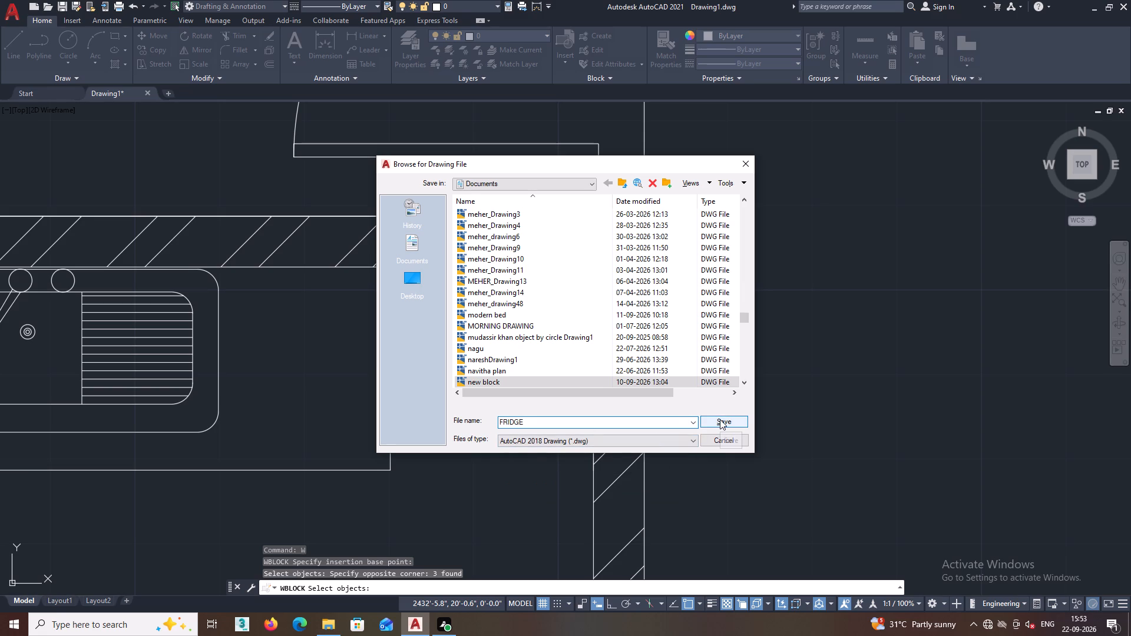
pyautogui.click(720, 419)
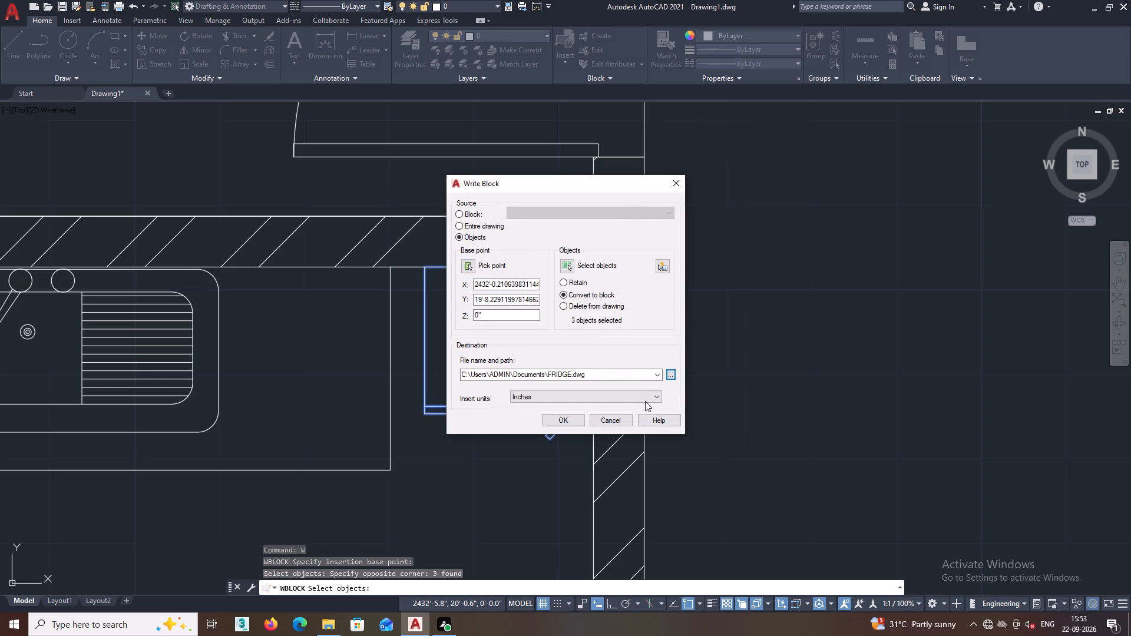
pyautogui.click(670, 375)
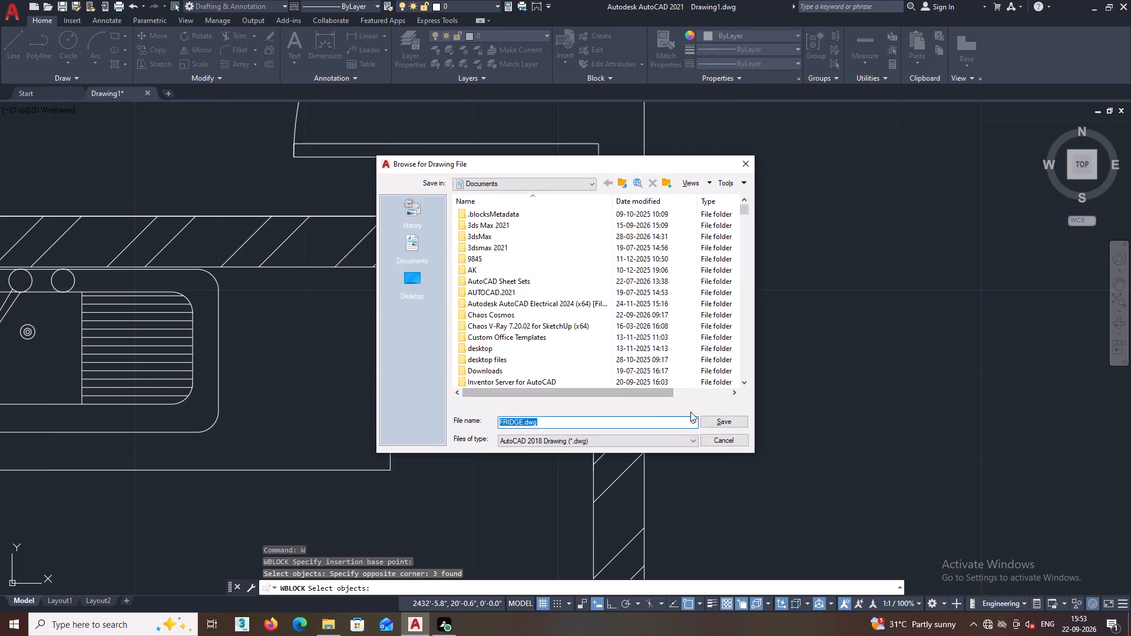
pyautogui.click(728, 420)
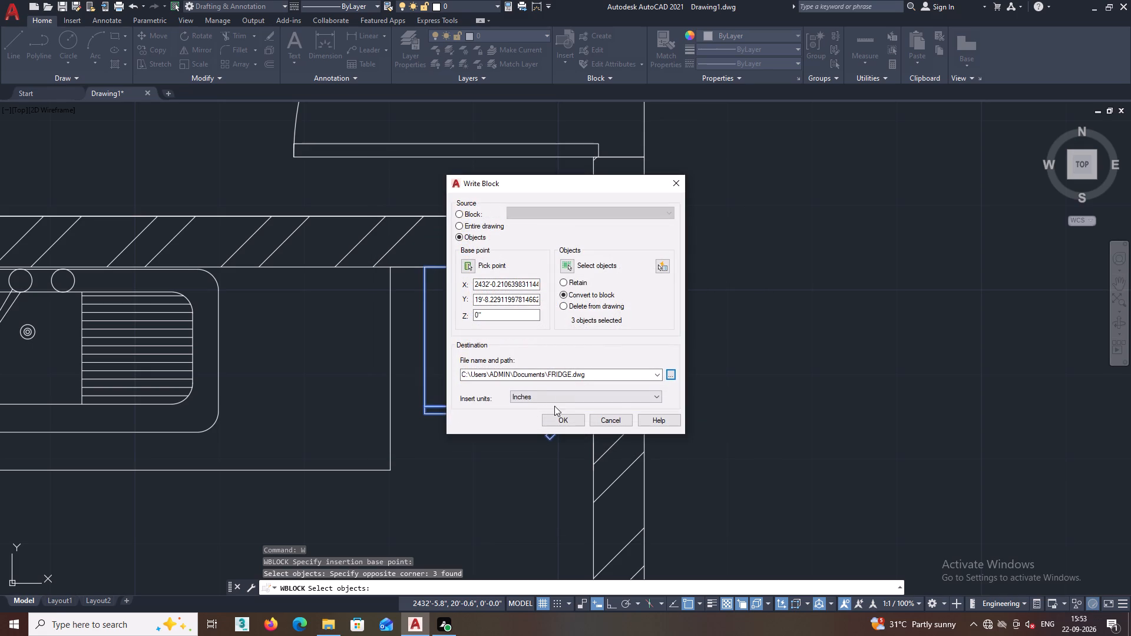
pyautogui.doubleClick(558, 415)
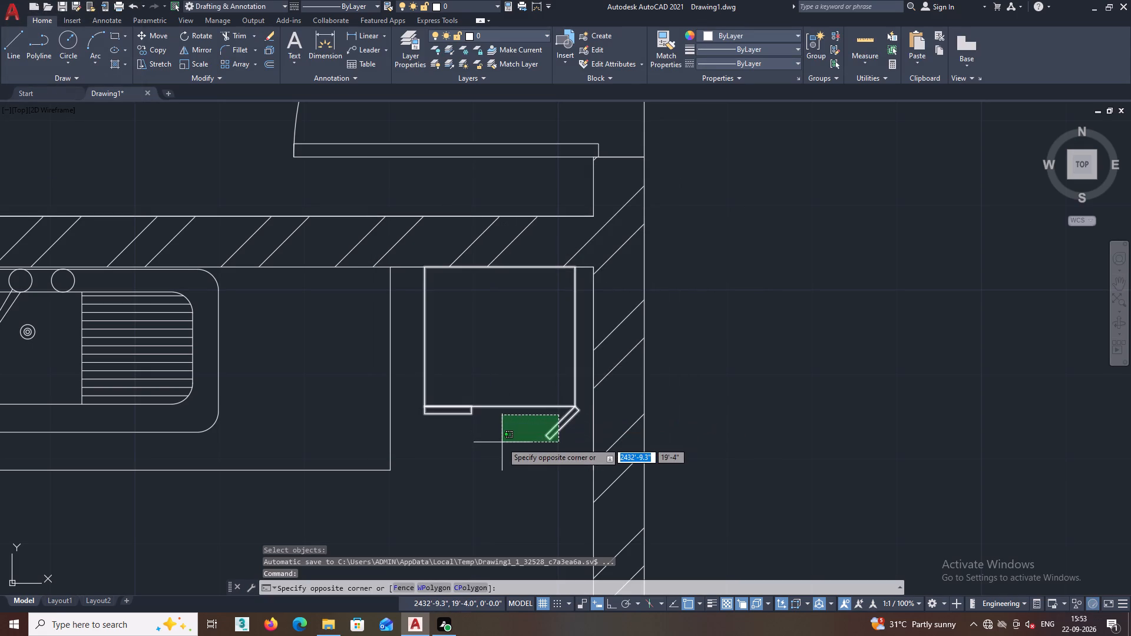
pyautogui.press('space')
pyautogui.scroll(-1, 560, 453)
pyautogui.press('Escape')
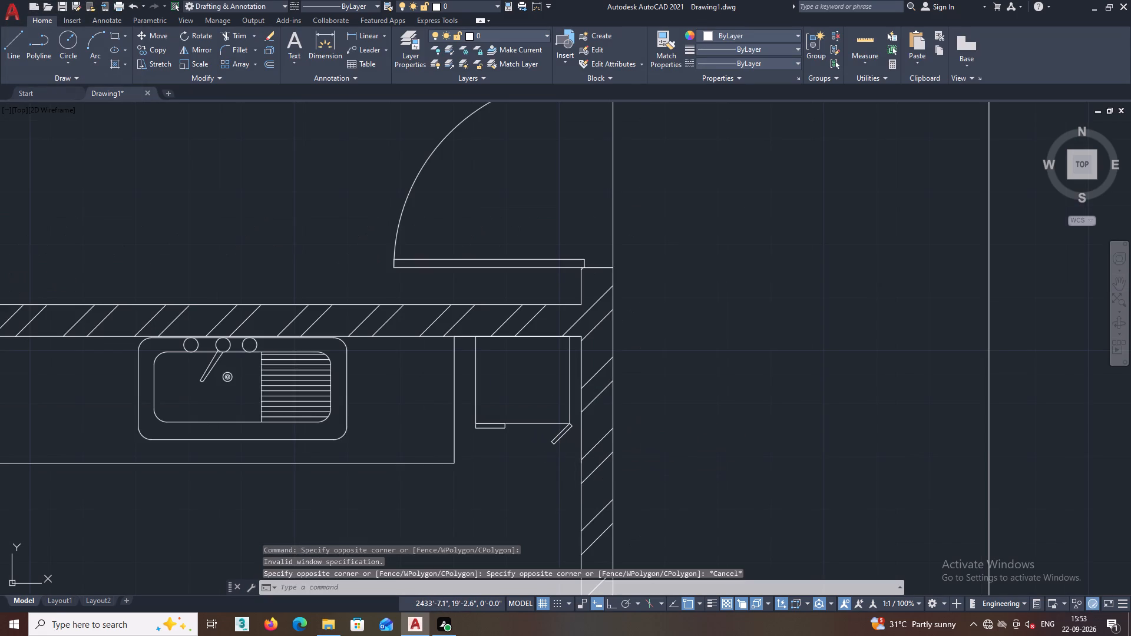
# Copy the refrigerator block from its northwest corner to the empty area outside the west wall, beside the staircase.
pyautogui.click(576, 453)
pyautogui.click(472, 377)
pyautogui.rightClick(495, 366)
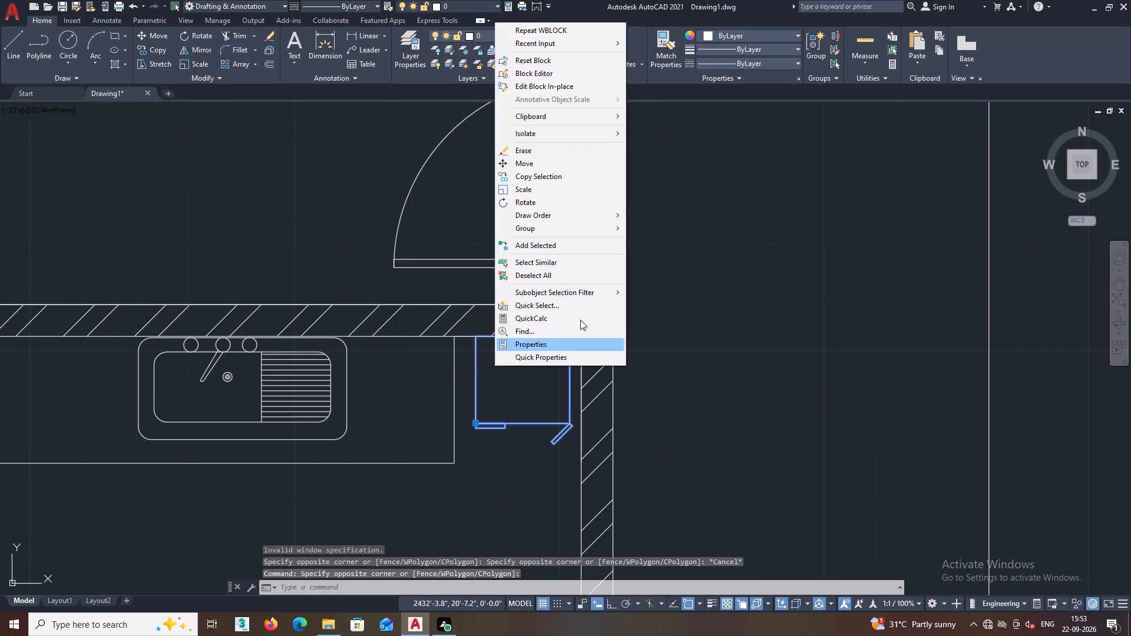
pyautogui.click(553, 174)
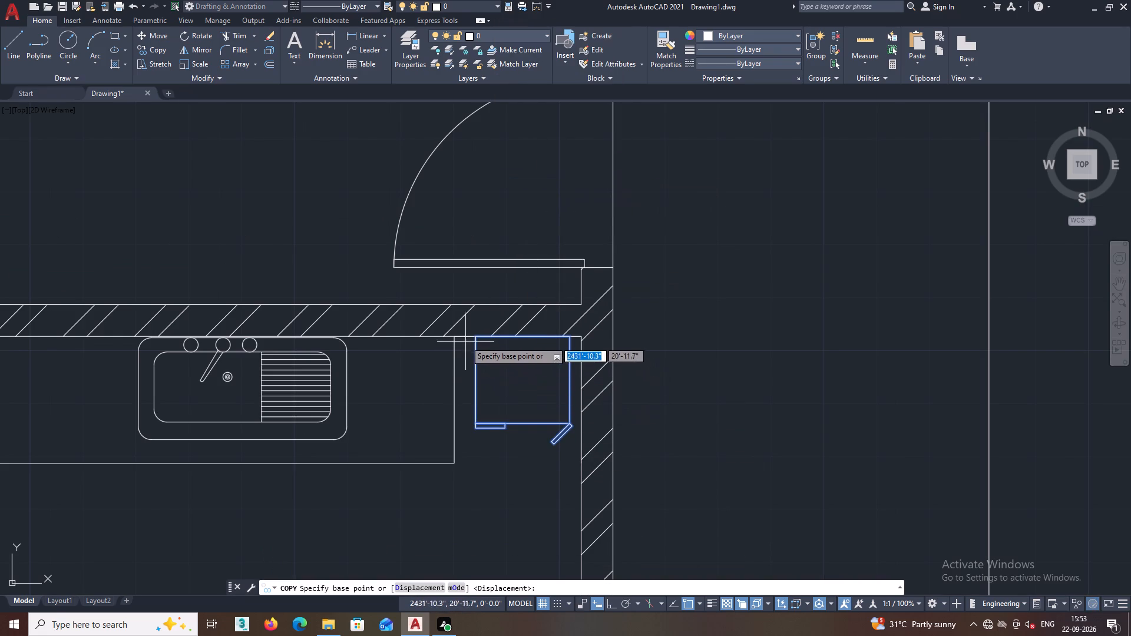
pyautogui.click(475, 336)
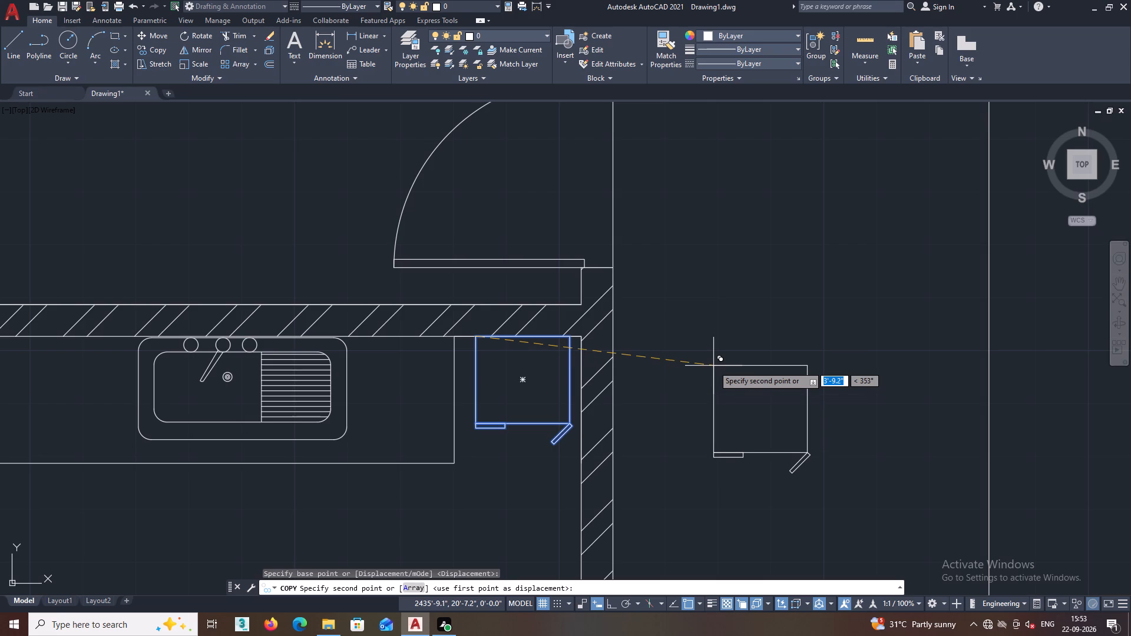
pyautogui.moveTo(715, 366); pyautogui.dragTo(736, 349, button='middle')
pyautogui.scroll(-2, 722, 358)
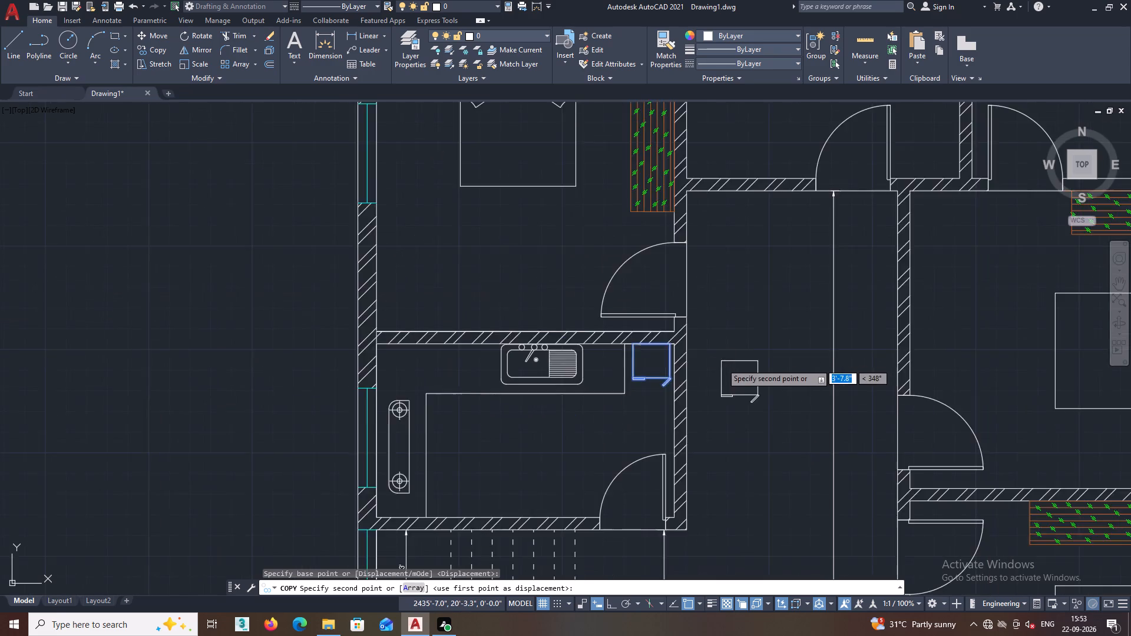
pyautogui.scroll(-3, 722, 364)
pyautogui.moveTo(725, 368); pyautogui.dragTo(684, 314, button='middle')
pyautogui.moveTo(679, 379); pyautogui.dragTo(626, 381, button='middle')
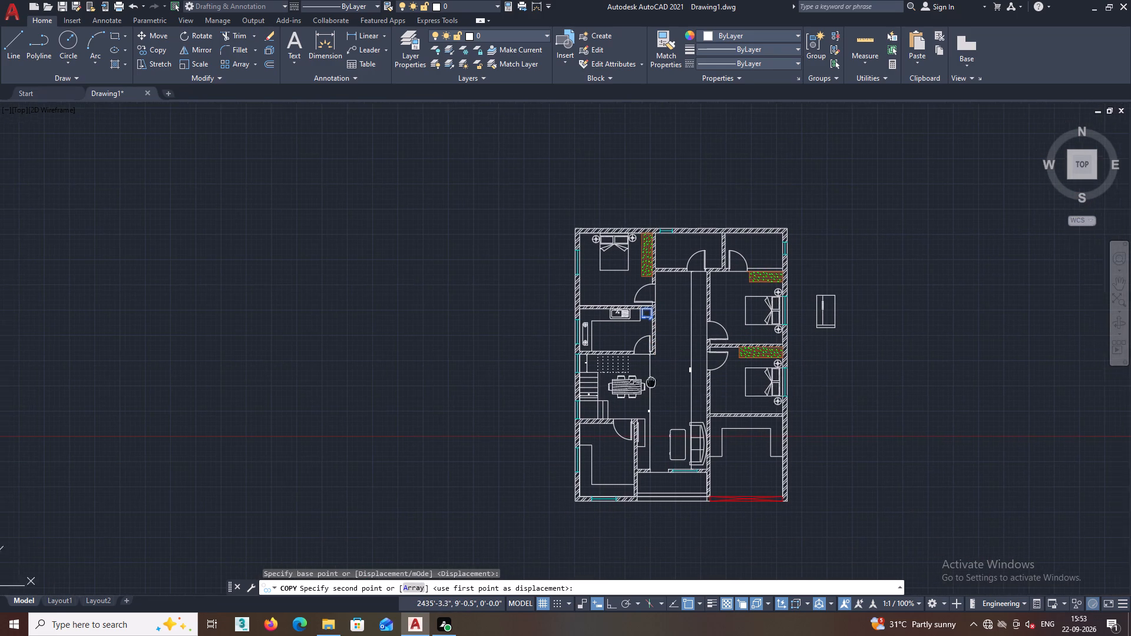
pyautogui.moveTo(626, 381); pyautogui.dragTo(592, 382, button='middle')
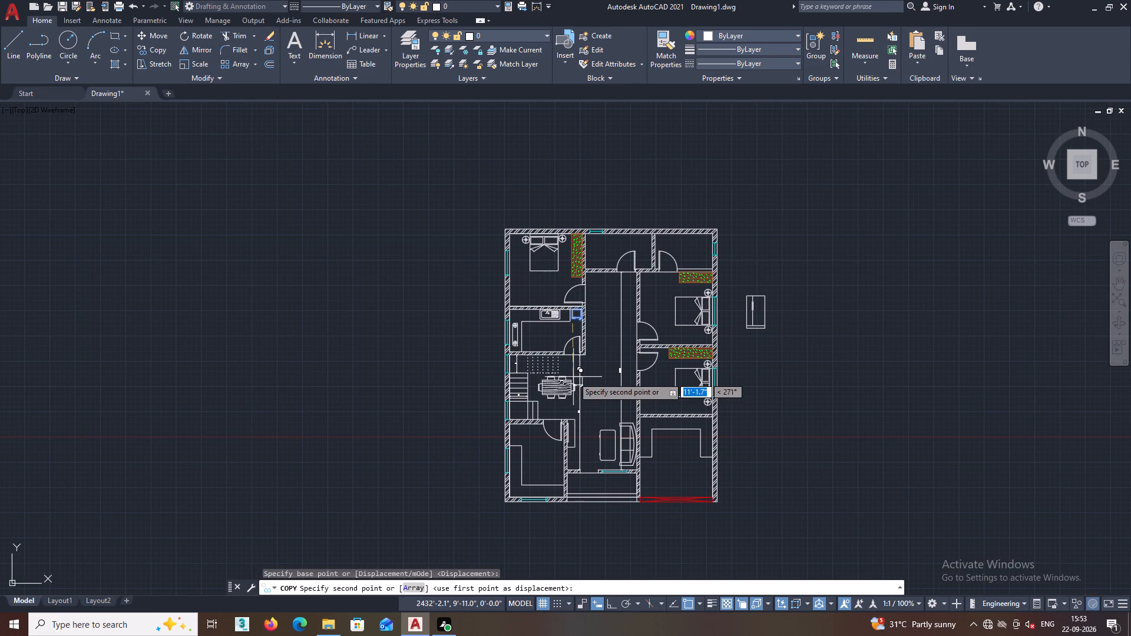
pyautogui.moveTo(577, 372); pyautogui.dragTo(558, 369, button='middle')
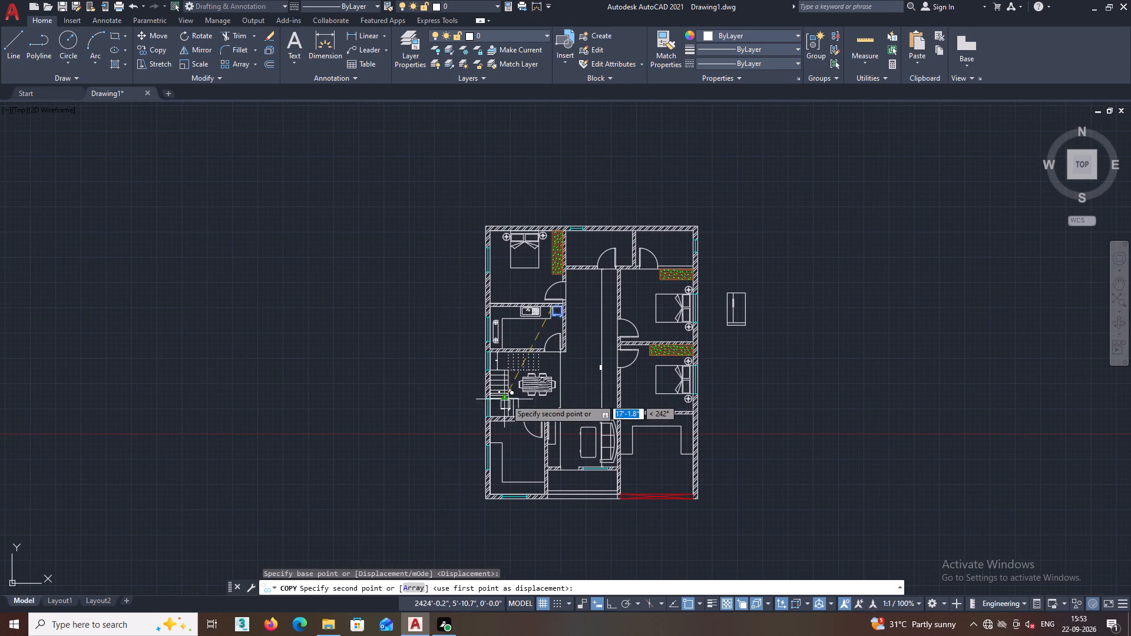
pyautogui.scroll(2, 505, 395)
pyautogui.click(404, 394)
pyautogui.press('Escape')
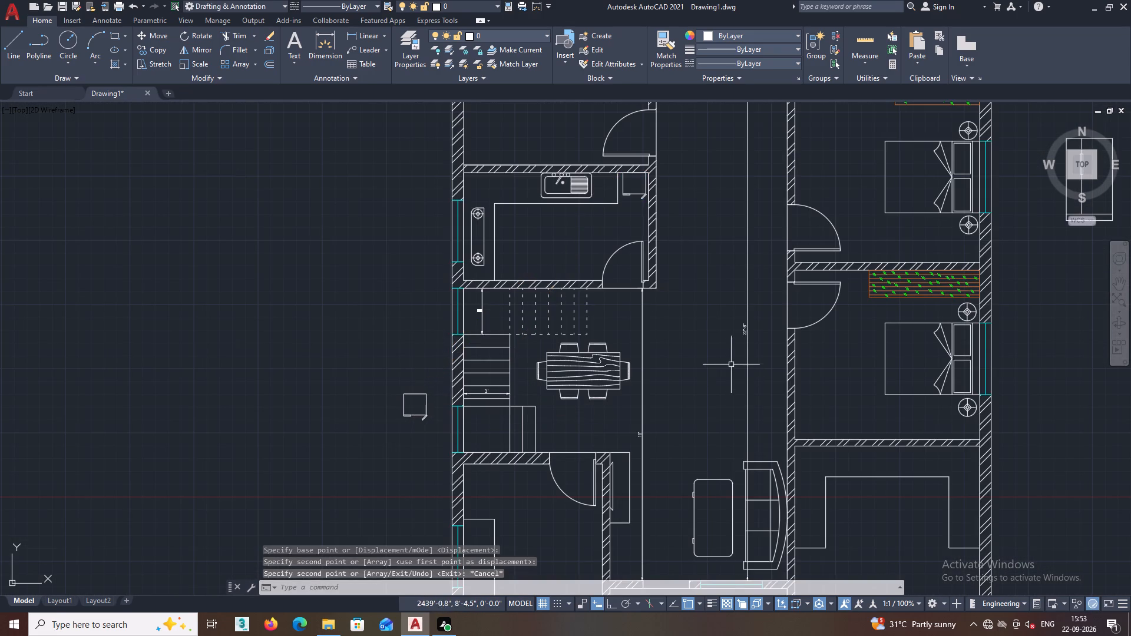
# Delete the spare tall rectangular block standing outside the house's east wall.
pyautogui.moveTo(729, 336); pyautogui.dragTo(646, 336, button='middle')
pyautogui.scroll(-2, 660, 334)
pyautogui.click(838, 293)
pyautogui.click(796, 255)
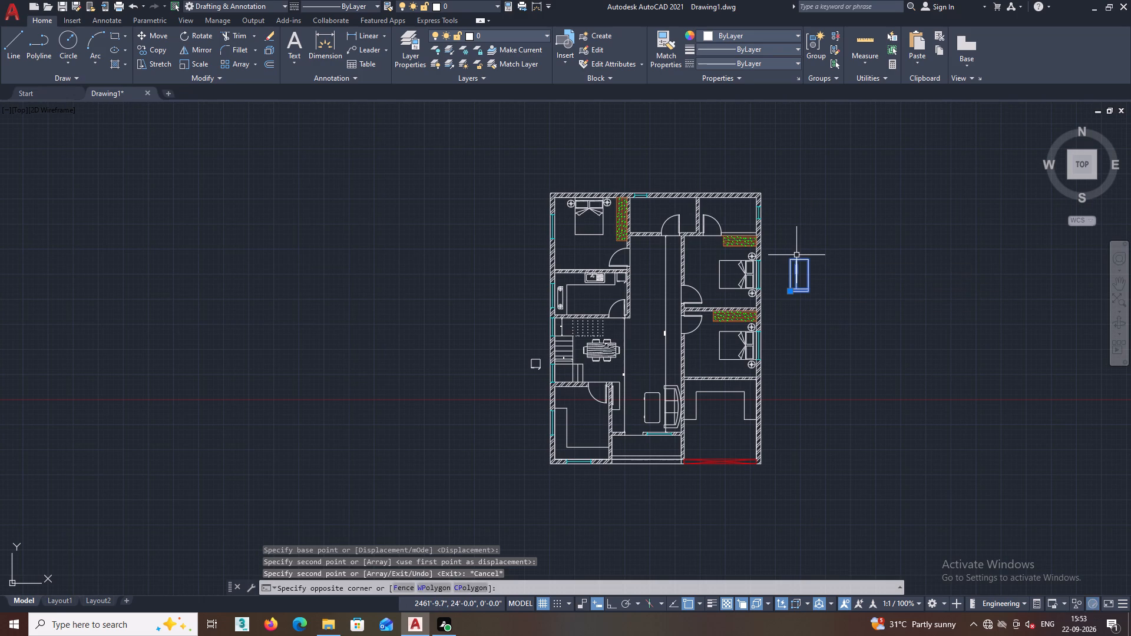
pyautogui.press('Delete')
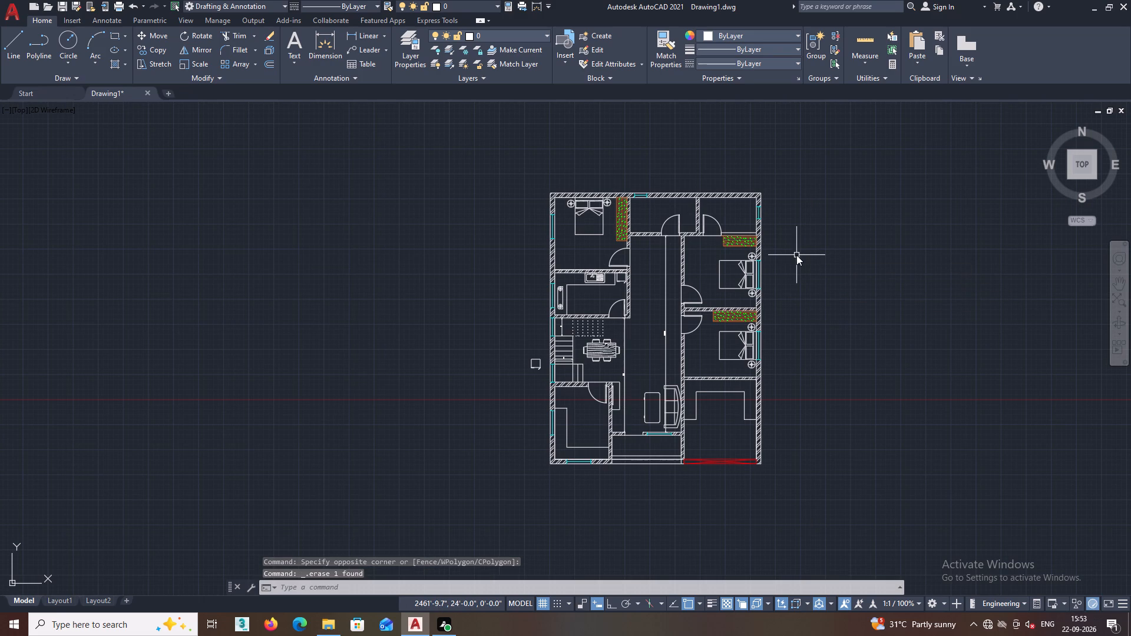
# Rotate the refrigerator copy outside the west wall 90 degrees counterclockwise about its northeast corner, with Ortho on.
pyautogui.scroll(4, 535, 363)
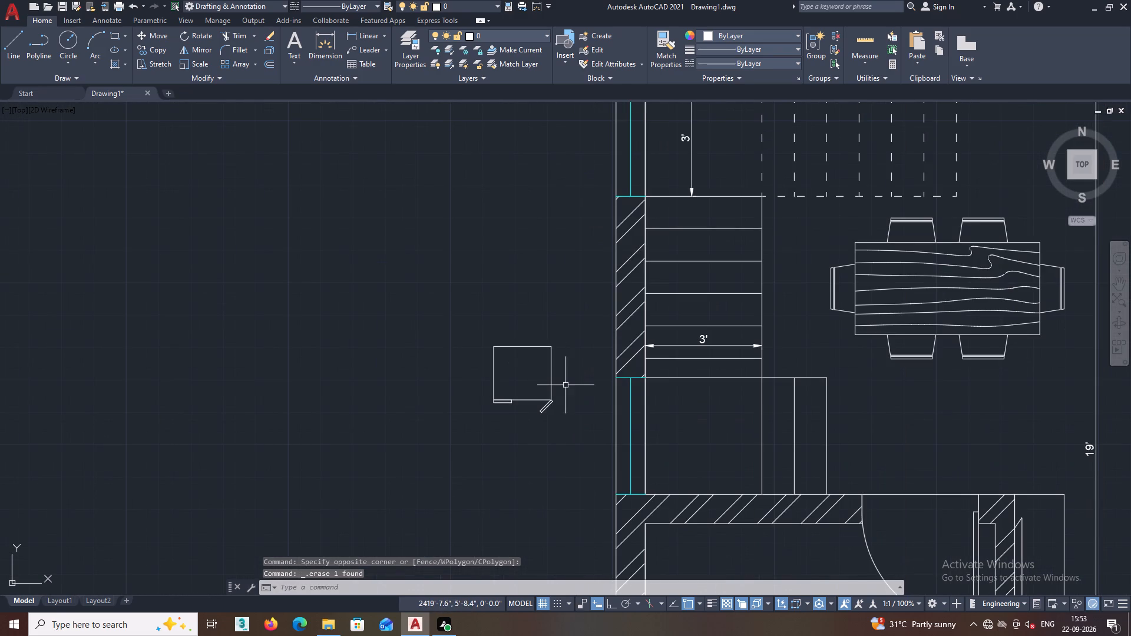
pyautogui.doubleClick(565, 385)
pyautogui.click(464, 319)
pyautogui.rightClick(428, 180)
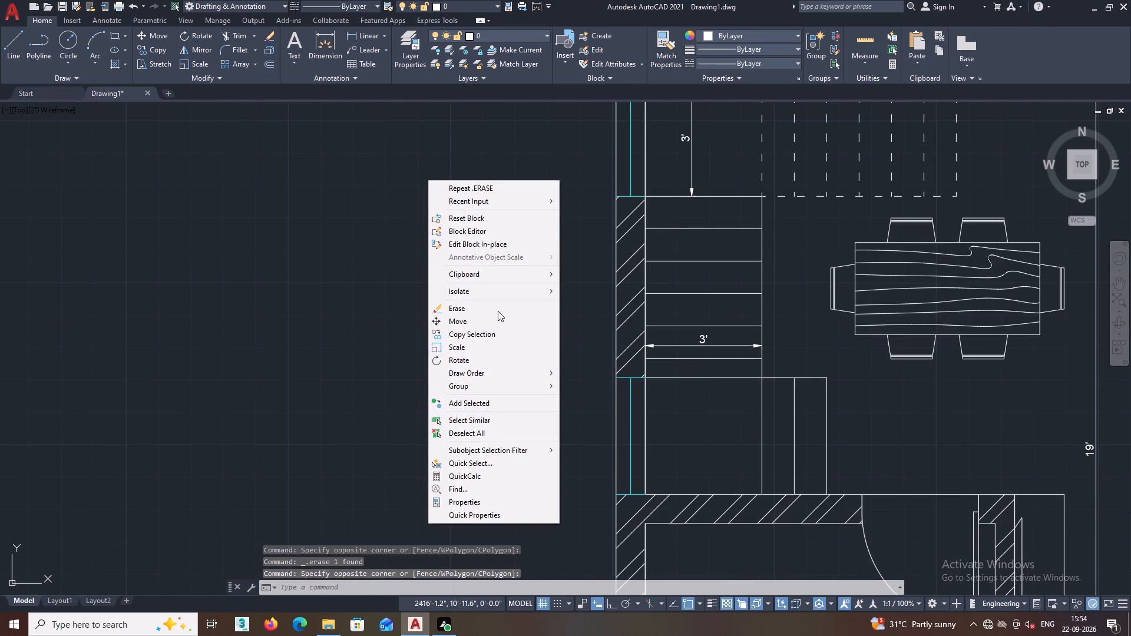
pyautogui.click(476, 364)
pyautogui.moveTo(508, 350); pyautogui.dragTo(498, 349, button='middle')
pyautogui.scroll(1, 548, 353)
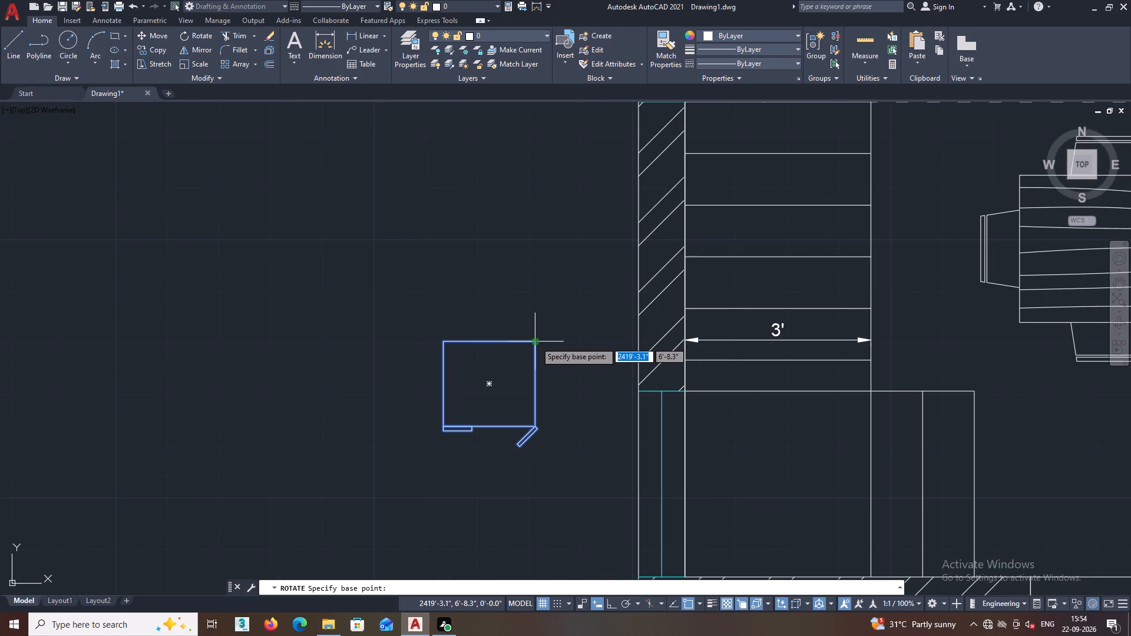
pyautogui.click(535, 342)
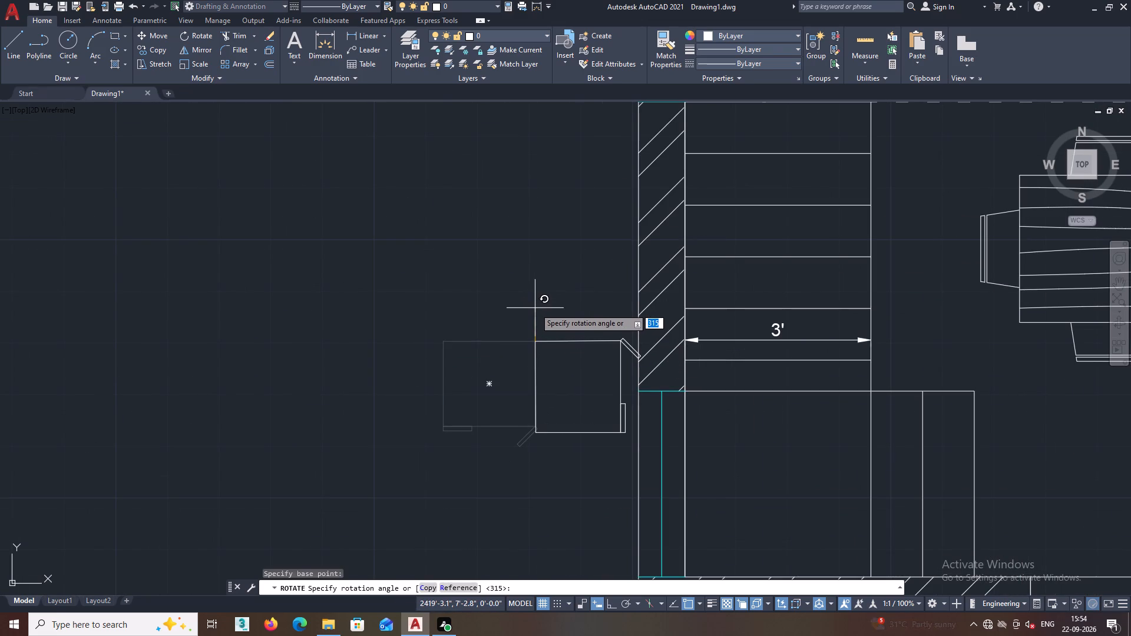
pyautogui.press('F8')
pyautogui.hotkey('ctrl', 'z')
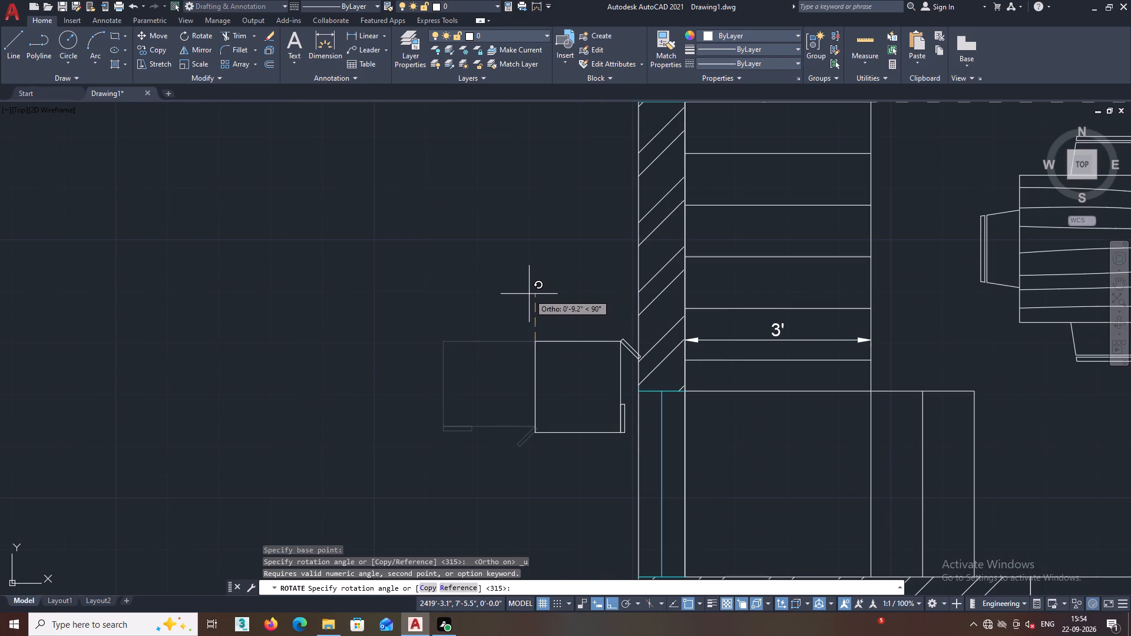
pyautogui.rightClick(533, 298)
pyautogui.click(533, 298)
# Fix the rotation angle of the refrigerator copy outside the west wall at 90 degrees.
pyautogui.click(522, 284)
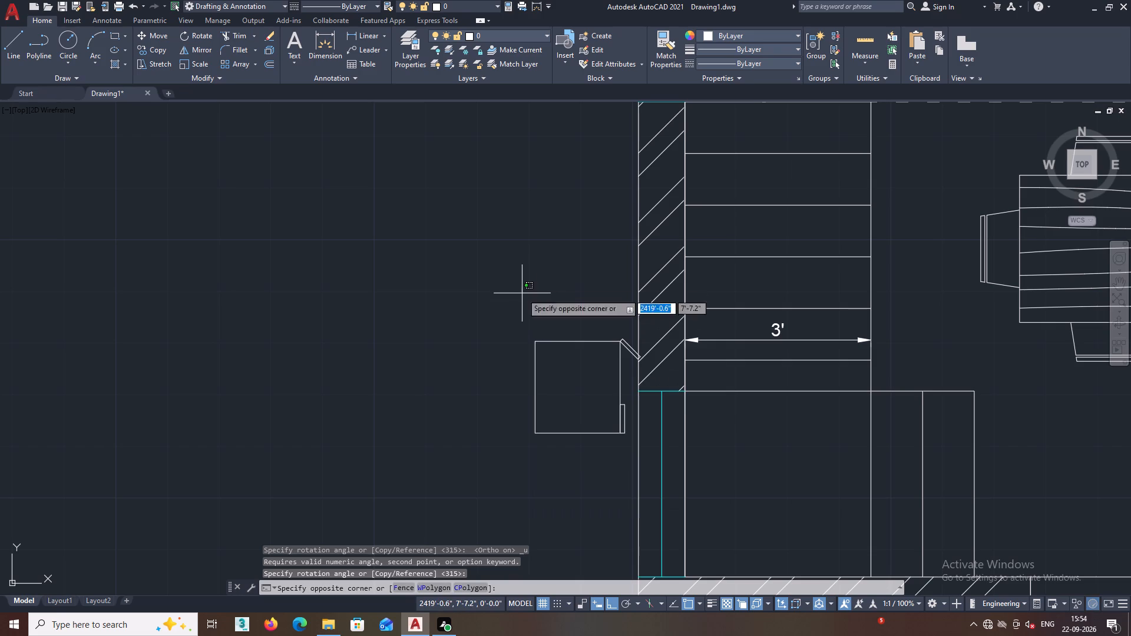
# Move the rotated refrigerator copy by its northwest corner onto the west wall's inner face in the southwest room, just north of the counter, with Ortho off.
pyautogui.click(564, 422)
pyautogui.moveTo(585, 466); pyautogui.dragTo(582, 461)
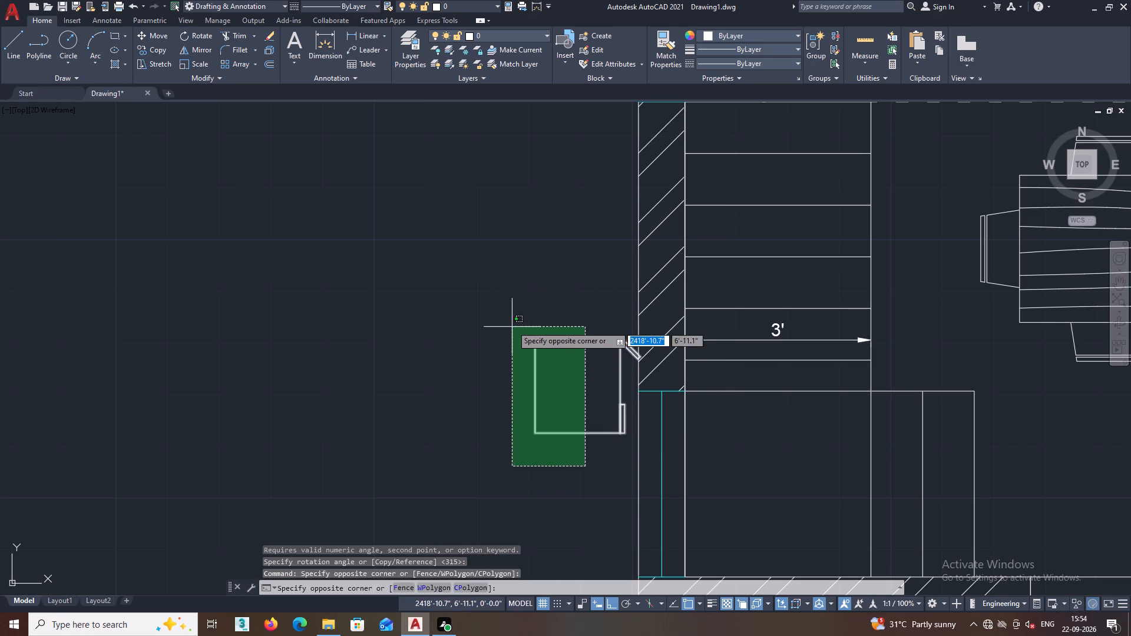
pyautogui.click(512, 326)
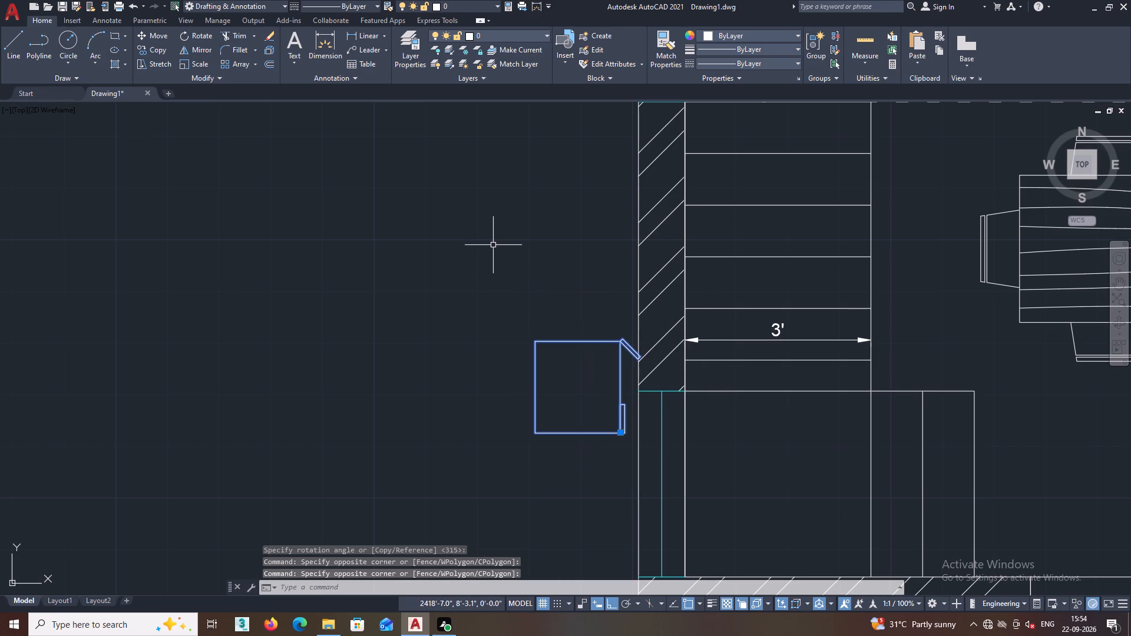
pyautogui.scroll(-3, 496, 246)
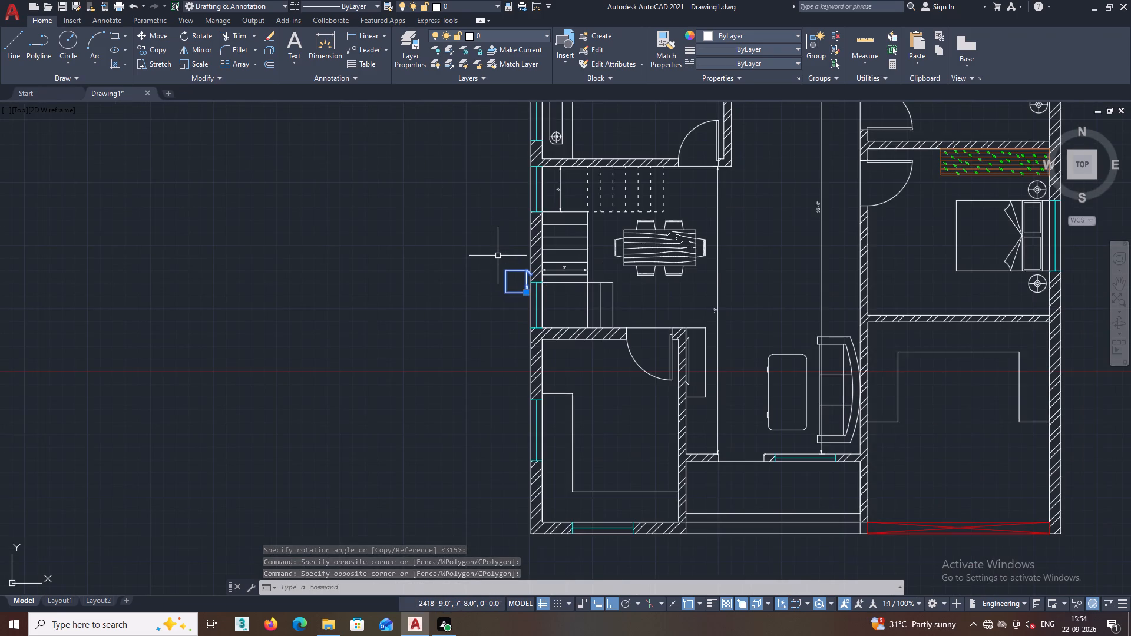
pyautogui.scroll(1, 498, 256)
pyautogui.rightClick(495, 223)
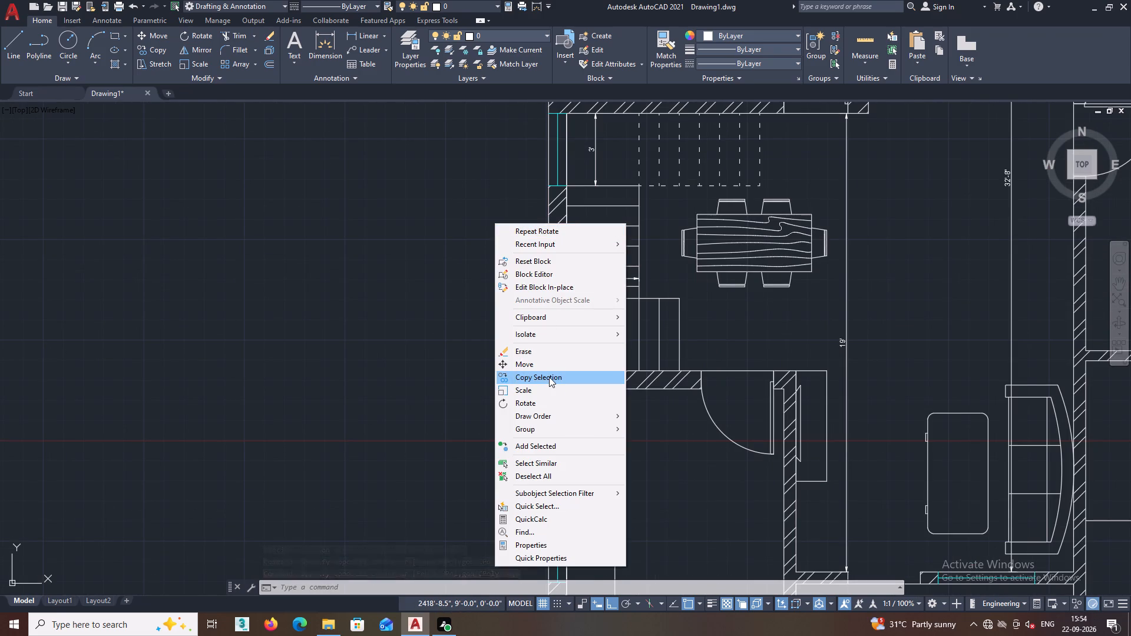
pyautogui.click(539, 365)
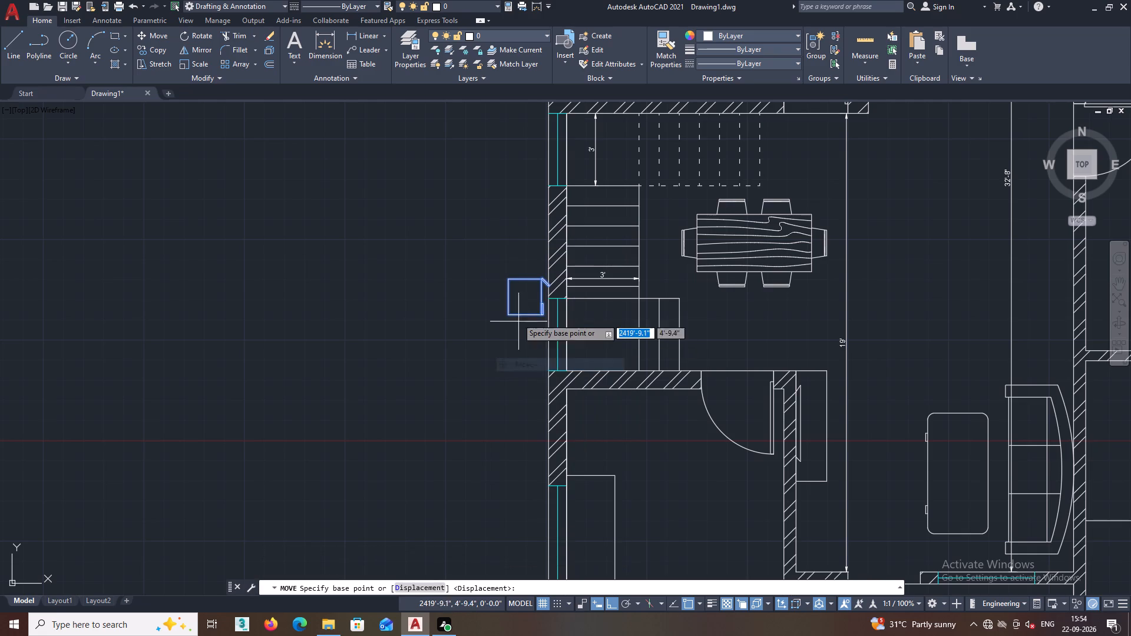
pyautogui.click(509, 279)
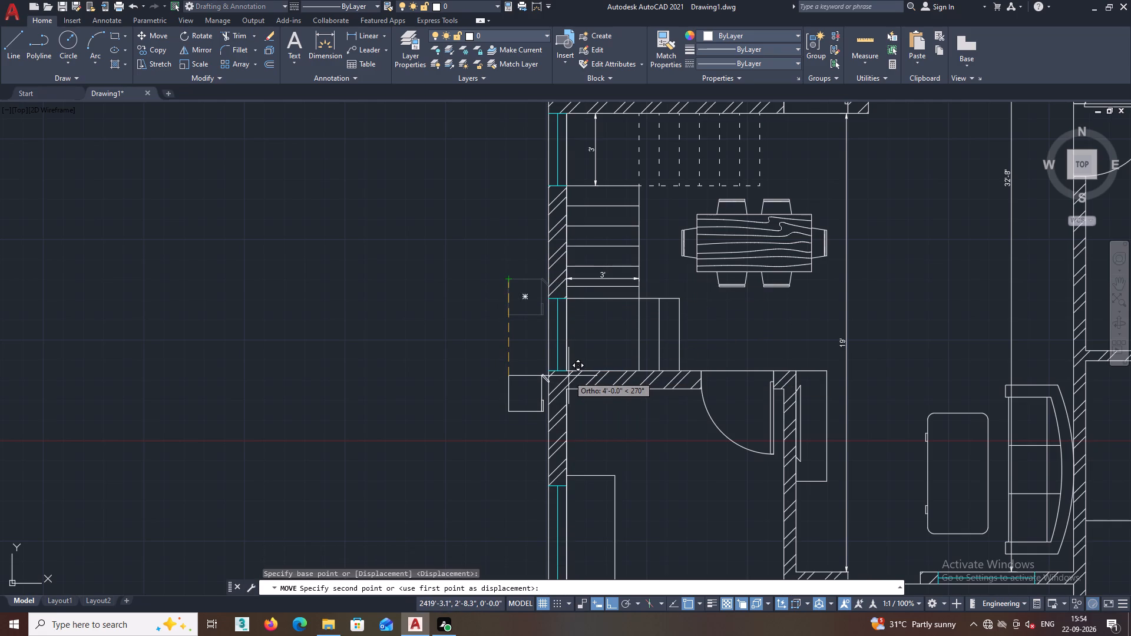
pyautogui.press('F8')
pyautogui.moveTo(567, 382); pyautogui.dragTo(556, 357, button='middle')
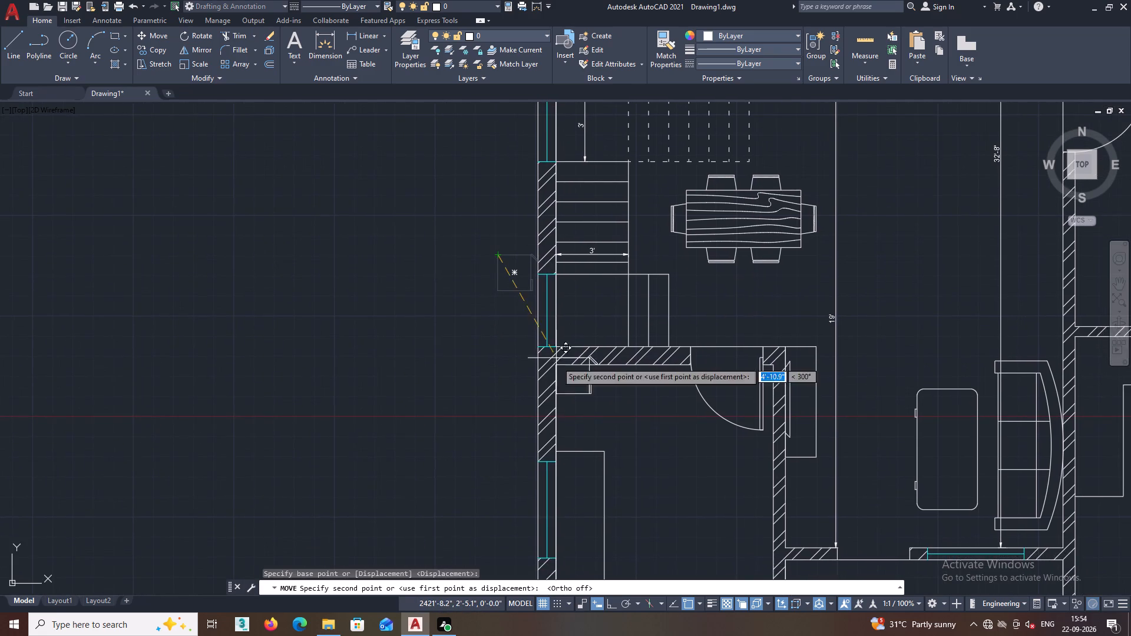
pyautogui.moveTo(565, 387); pyautogui.dragTo(548, 360, button='middle')
pyautogui.moveTo(556, 376); pyautogui.dragTo(541, 366, button='middle')
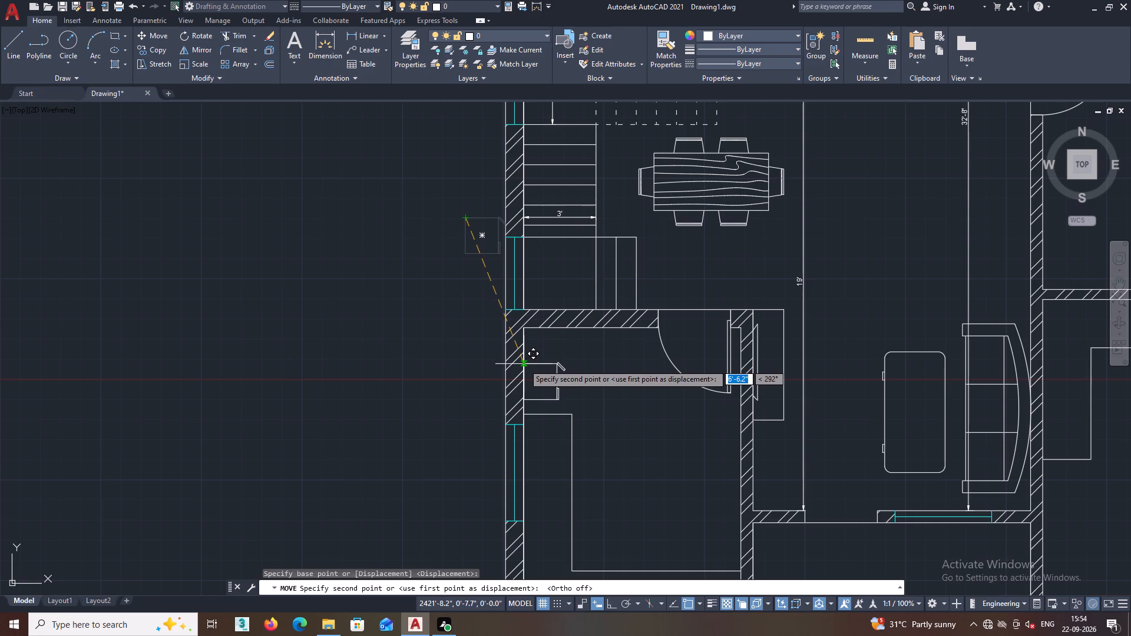
pyautogui.click(524, 364)
pyautogui.moveTo(567, 370); pyautogui.dragTo(512, 370, button='middle')
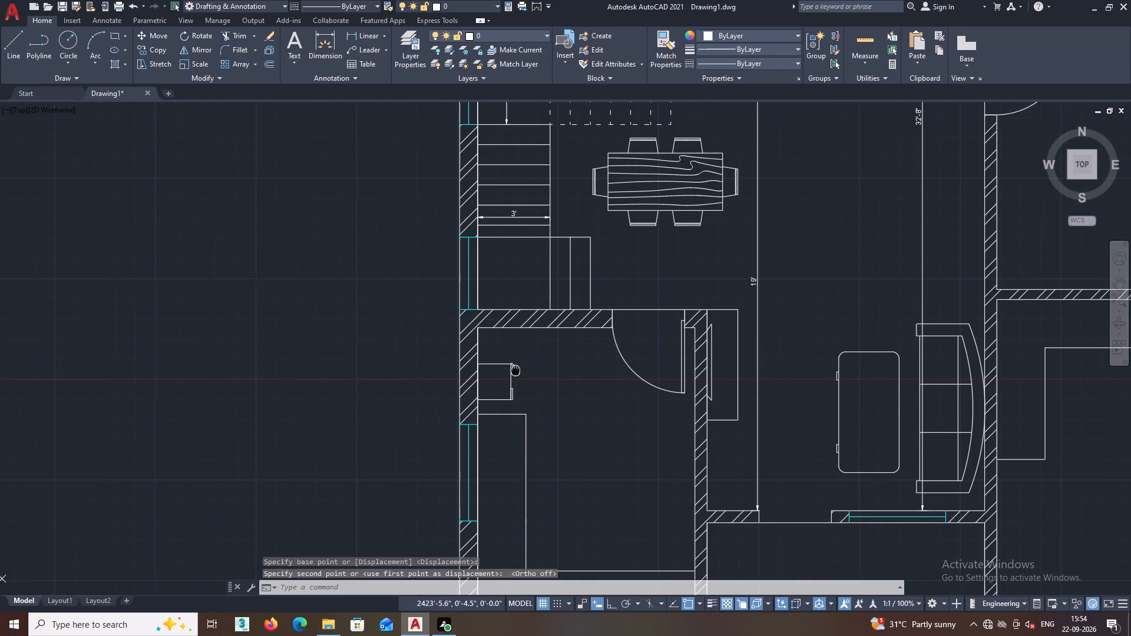
pyautogui.moveTo(512, 370); pyautogui.dragTo(511, 371, button='middle')
pyautogui.press('Escape')
# Add a vertical linear dimension in the central hall from the kitchen's outer southeast corner to the hall's northwest corner, placed just east of the wall.
pyautogui.moveTo(537, 383); pyautogui.dragTo(486, 337, button='middle')
pyautogui.moveTo(519, 408); pyautogui.dragTo(482, 385, button='middle')
pyautogui.scroll(-2, 491, 396)
pyautogui.moveTo(567, 370); pyautogui.dragTo(518, 367, button='middle')
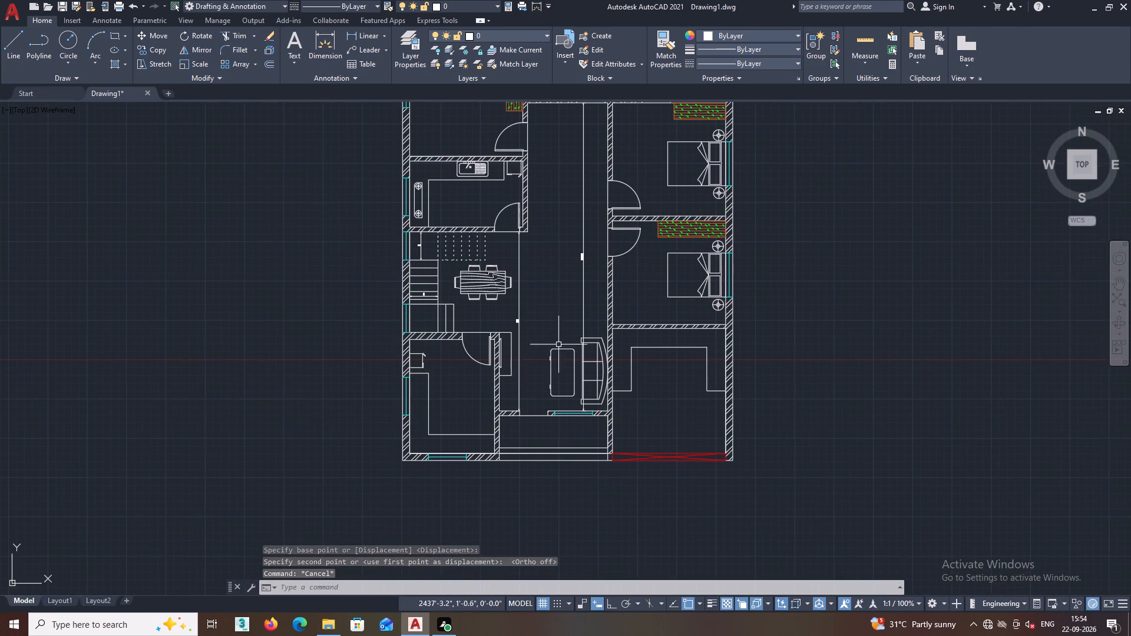
pyautogui.moveTo(558, 342); pyautogui.dragTo(505, 468, button='middle')
pyautogui.scroll(2, 504, 392)
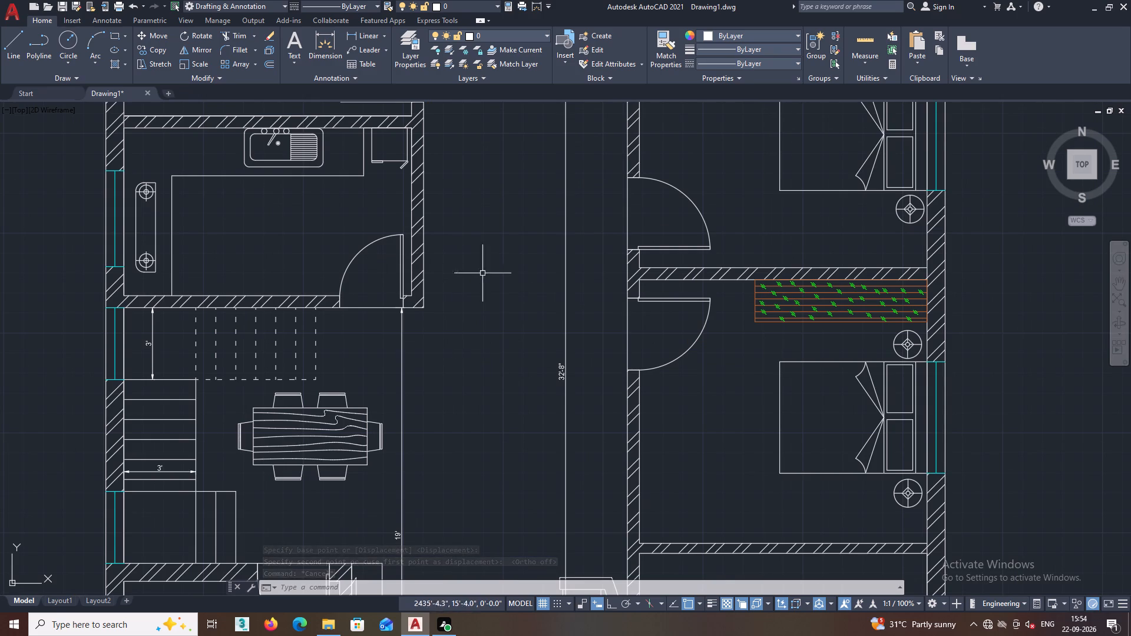
pyautogui.click(357, 34)
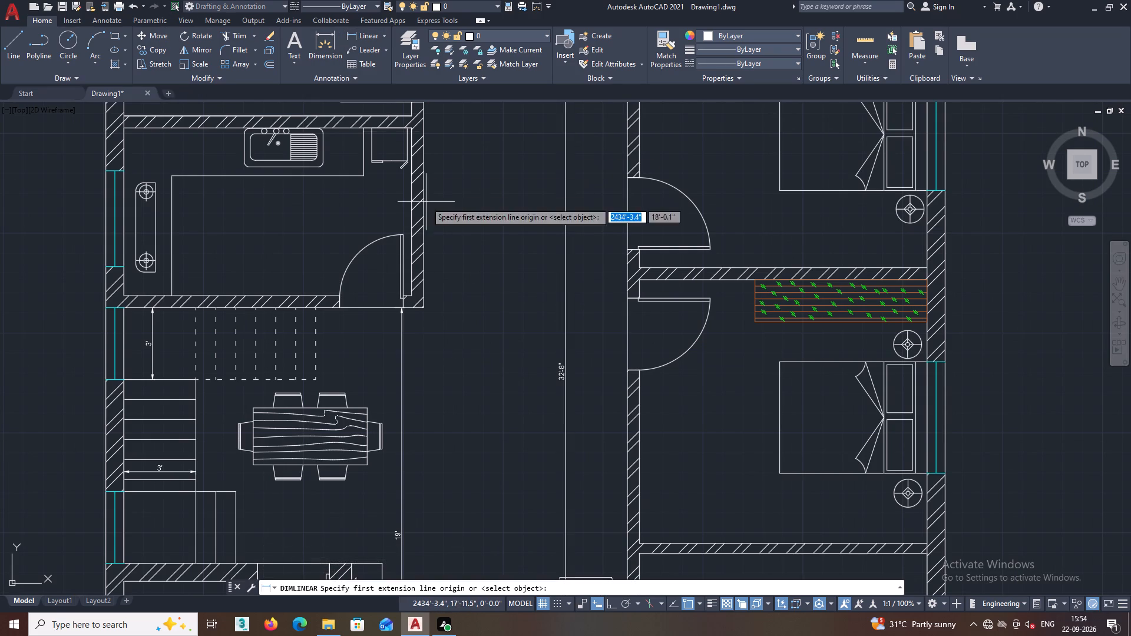
pyautogui.moveTo(426, 202); pyautogui.dragTo(457, 411, button='middle')
pyautogui.moveTo(477, 349); pyautogui.dragTo(454, 371, button='middle')
pyautogui.moveTo(434, 389); pyautogui.dragTo(368, 320, button='middle')
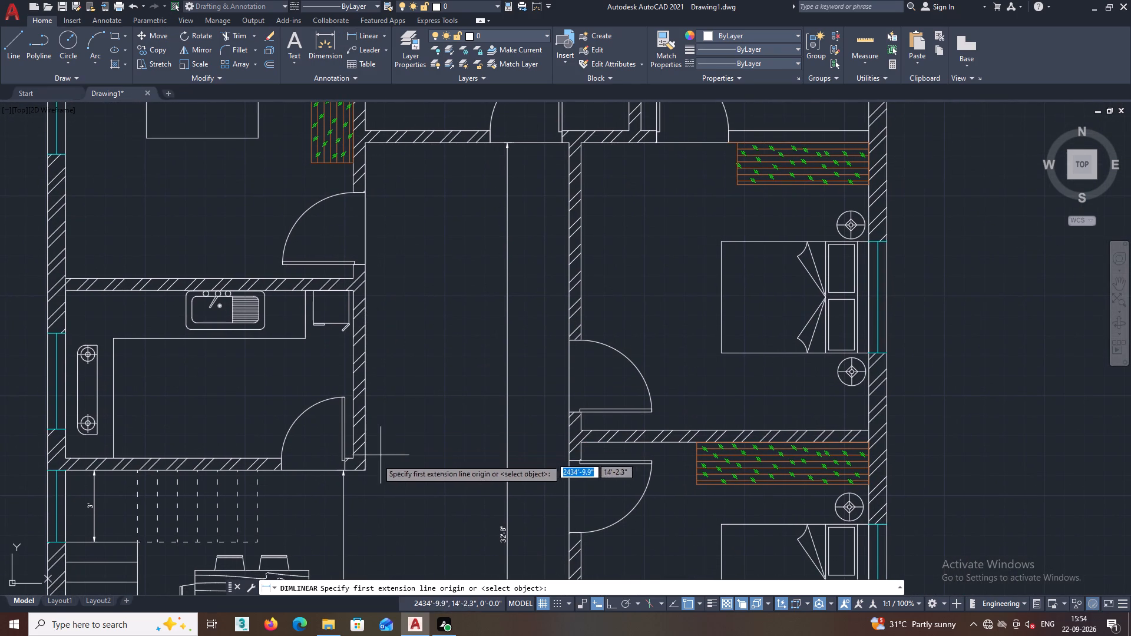
pyautogui.click(364, 469)
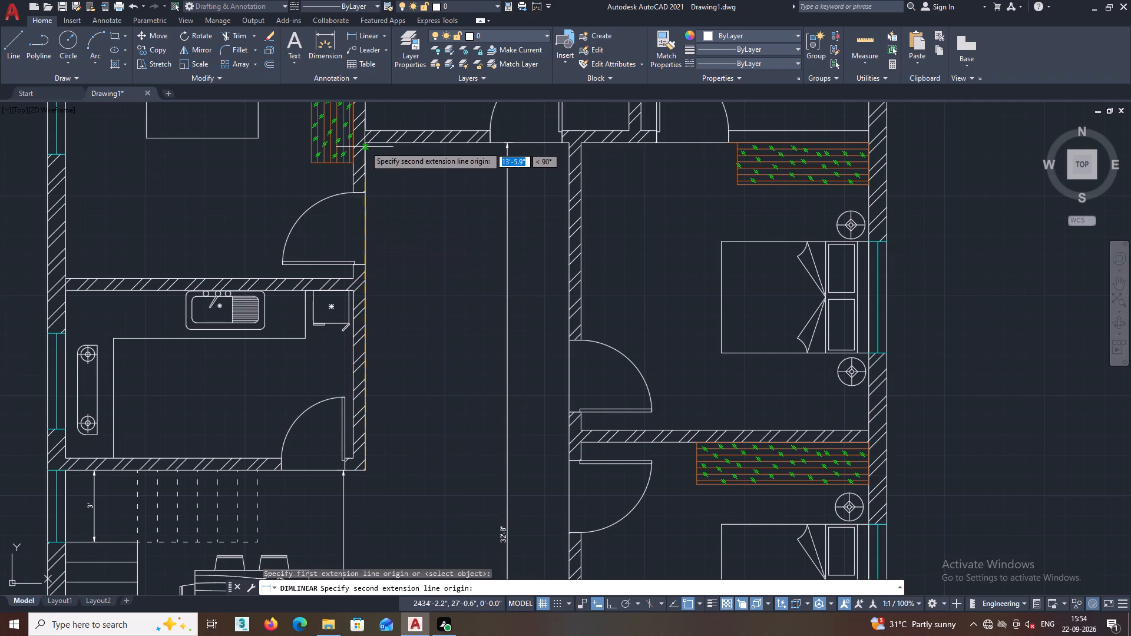
pyautogui.click(365, 140)
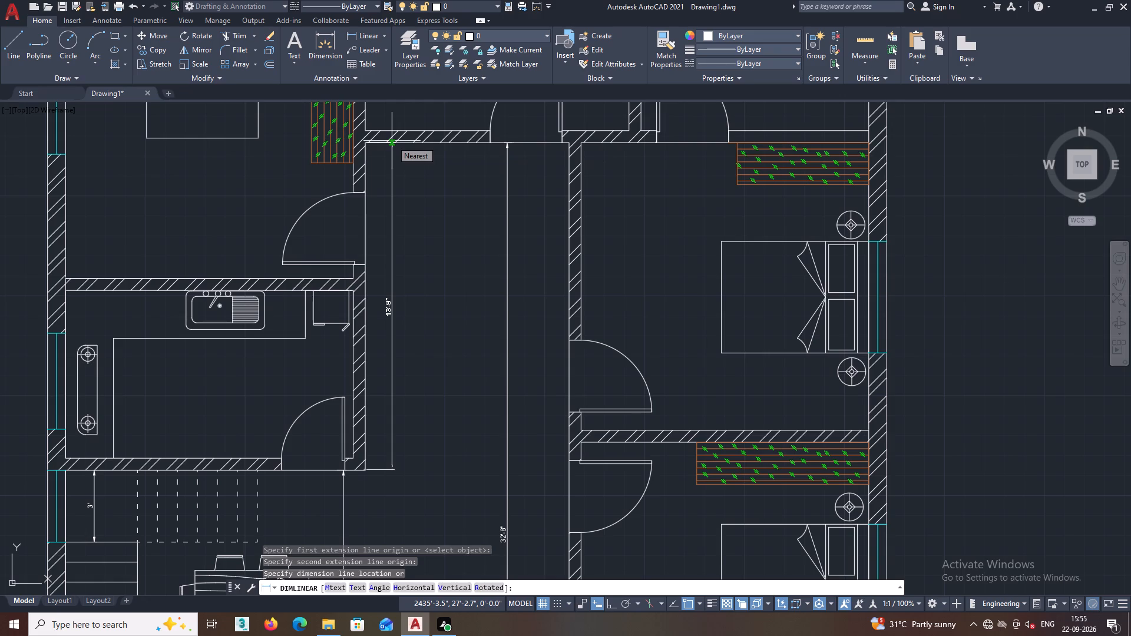
pyautogui.click(392, 141)
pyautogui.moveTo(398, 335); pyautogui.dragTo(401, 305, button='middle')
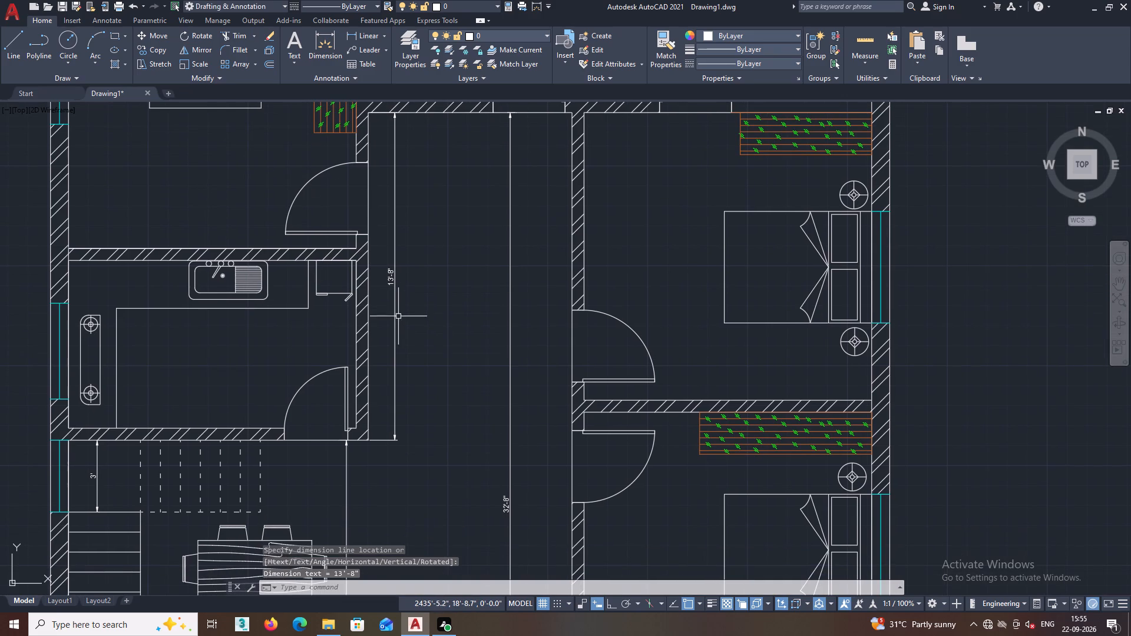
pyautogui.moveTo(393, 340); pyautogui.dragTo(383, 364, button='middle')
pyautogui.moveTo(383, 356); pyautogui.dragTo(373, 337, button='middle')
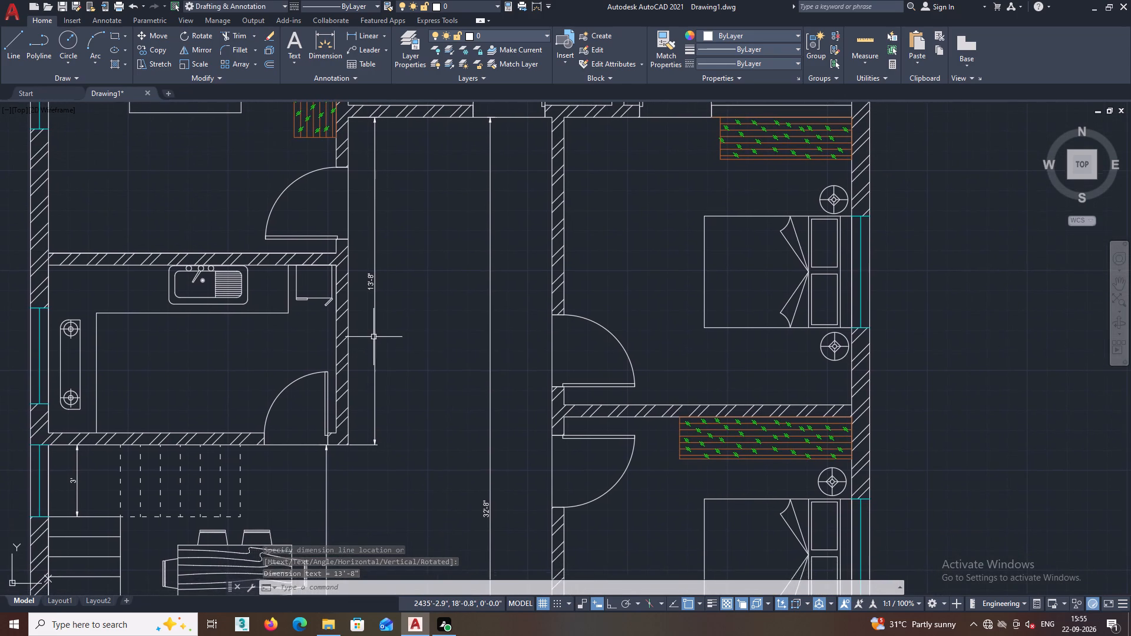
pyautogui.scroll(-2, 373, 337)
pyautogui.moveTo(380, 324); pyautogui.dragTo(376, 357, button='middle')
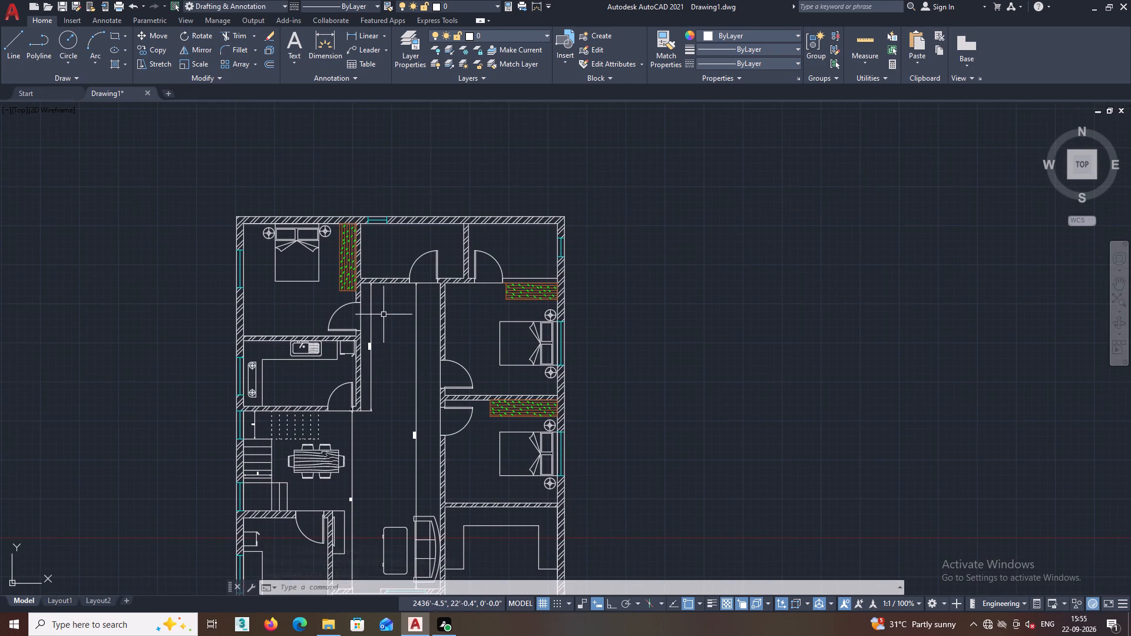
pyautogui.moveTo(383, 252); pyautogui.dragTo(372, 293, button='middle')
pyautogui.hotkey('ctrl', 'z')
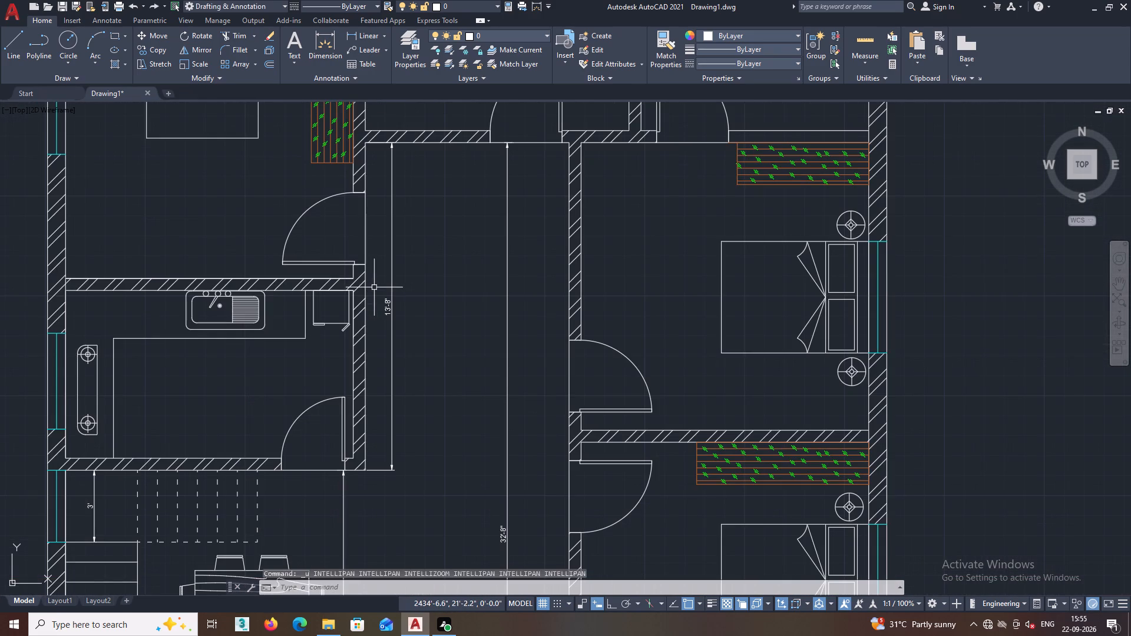
# Insert the Toilet - top block from House Designer.dwg in DesignCenter into the empty area east of the house.
pyautogui.scroll(-2, 551, 304)
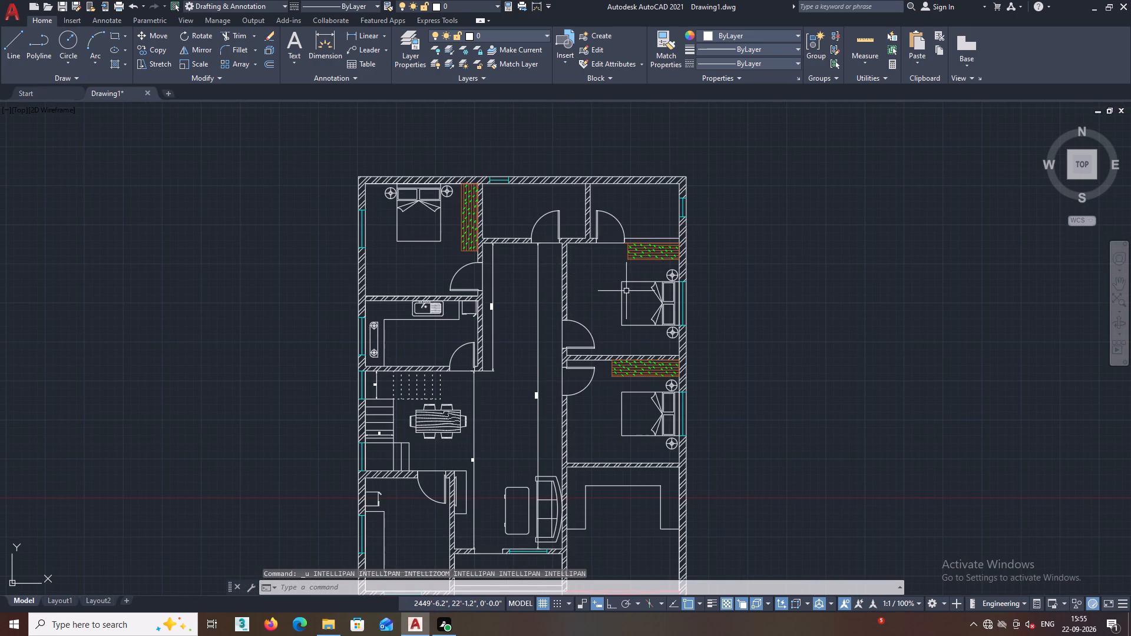
pyautogui.hotkey('ctrl', '2')
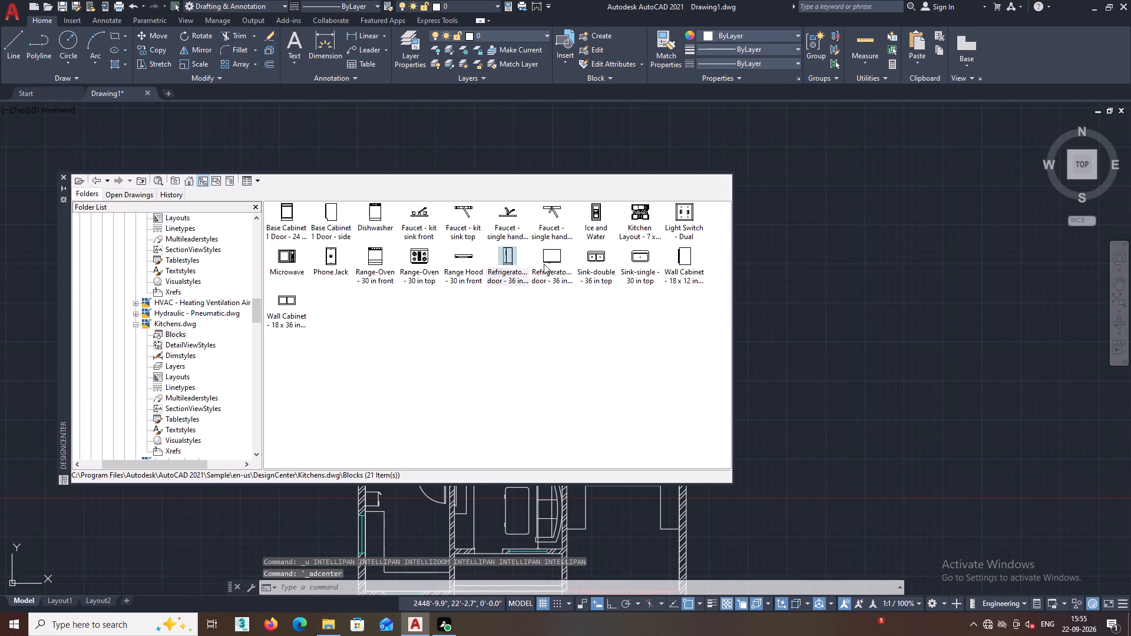
pyautogui.scroll(-1, 197, 377)
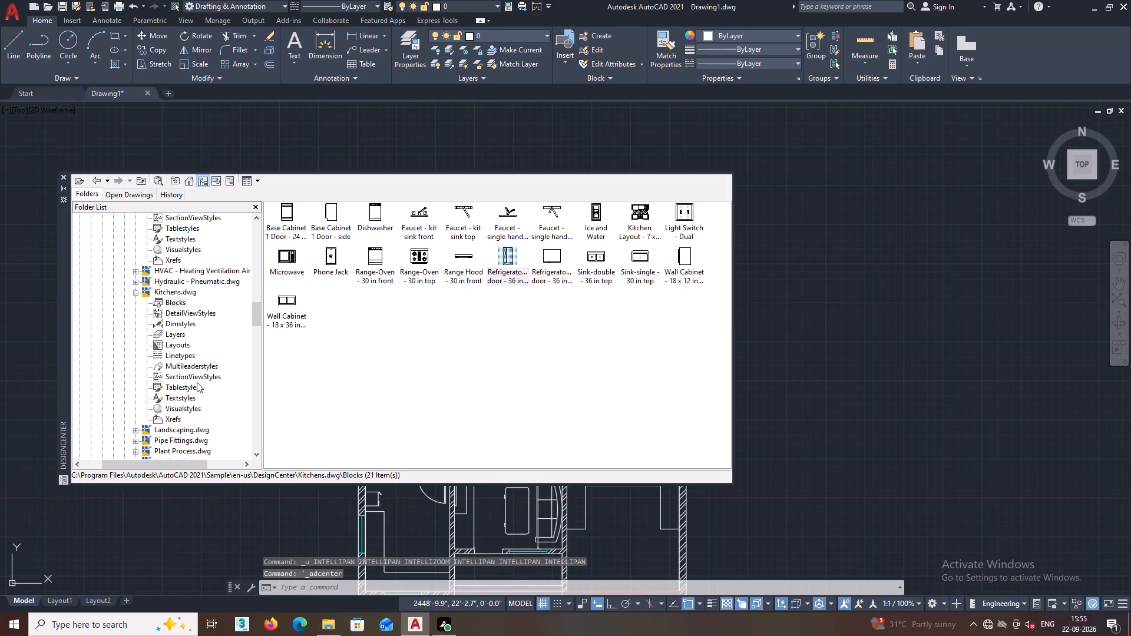
pyautogui.scroll(4, 182, 276)
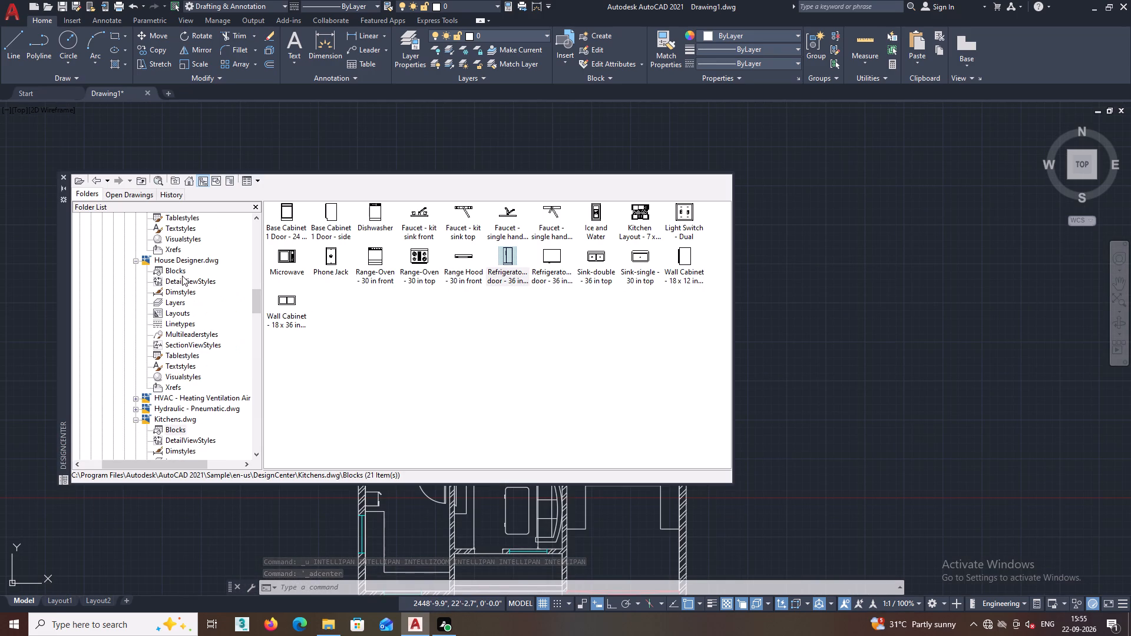
pyautogui.click(181, 265)
pyautogui.click(284, 204)
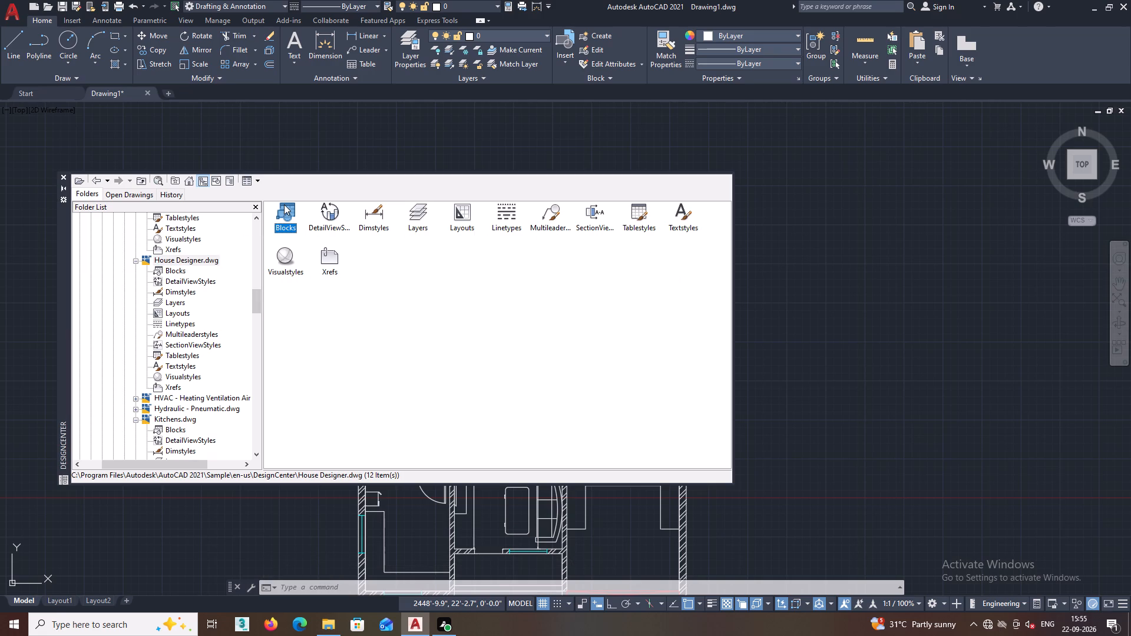
pyautogui.click(286, 208)
pyautogui.doubleClick(286, 208)
pyautogui.moveTo(555, 260); pyautogui.dragTo(807, 340)
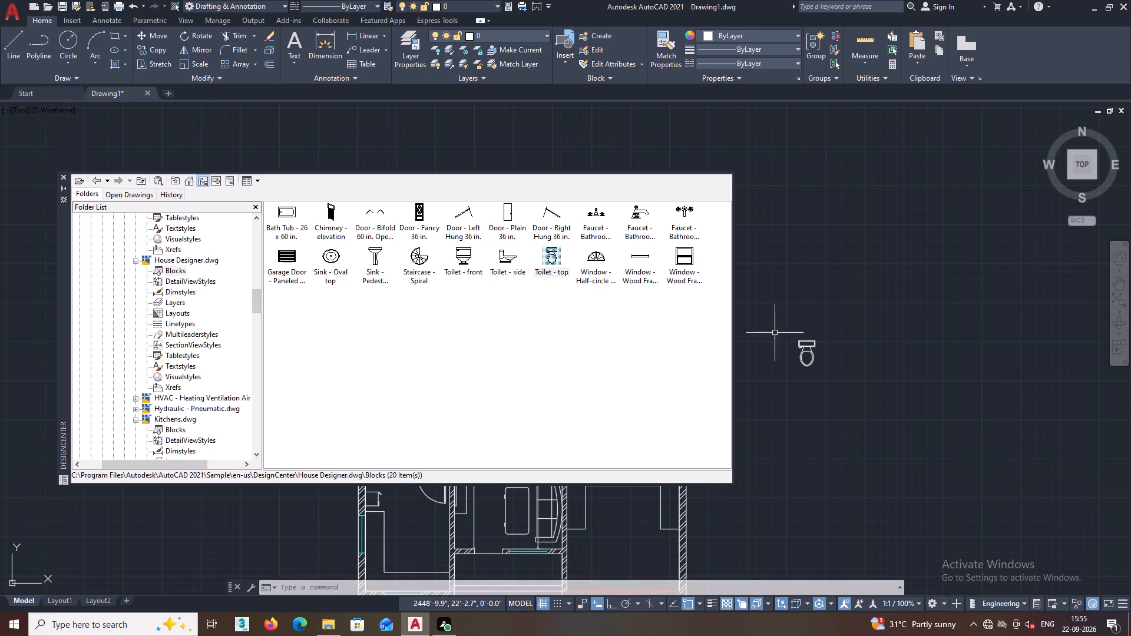
pyautogui.click(64, 179)
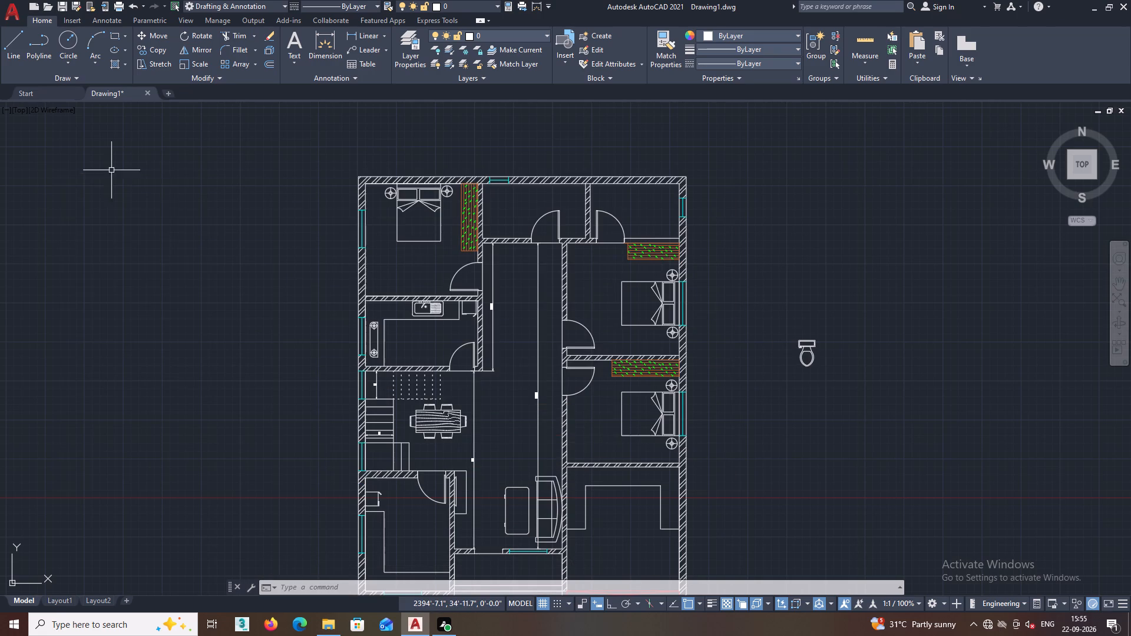
# Copy the toilet from the back midpoint of its tank to the north wall's inner face, beneath the window in the north bathroom.
pyautogui.moveTo(748, 398); pyautogui.dragTo(697, 414, button='middle')
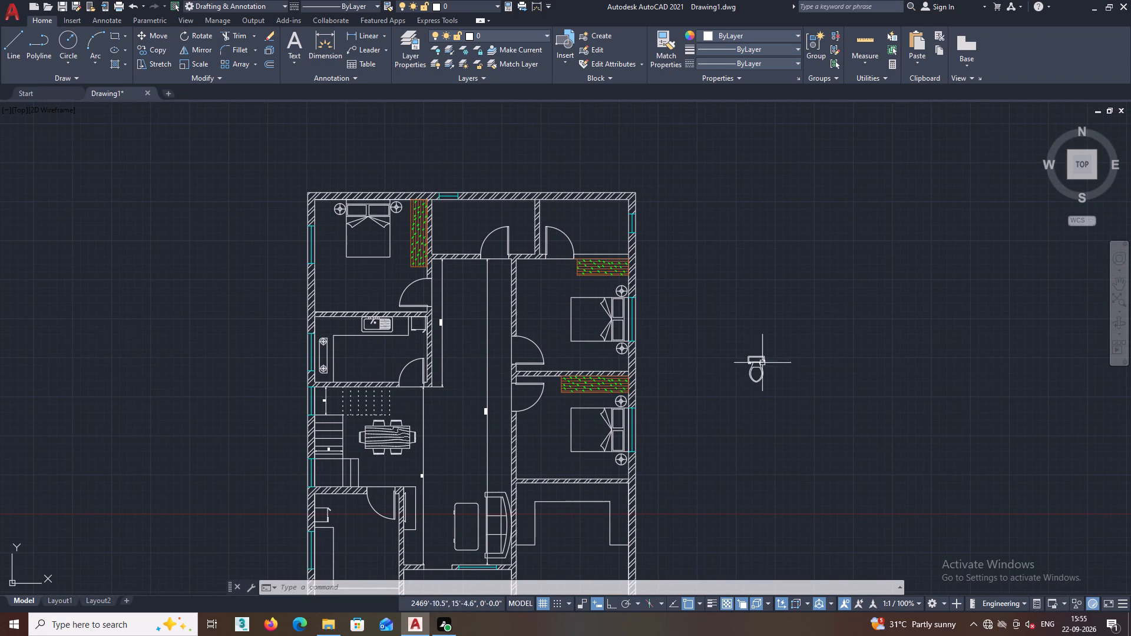
pyautogui.click(755, 356)
pyautogui.rightClick(753, 300)
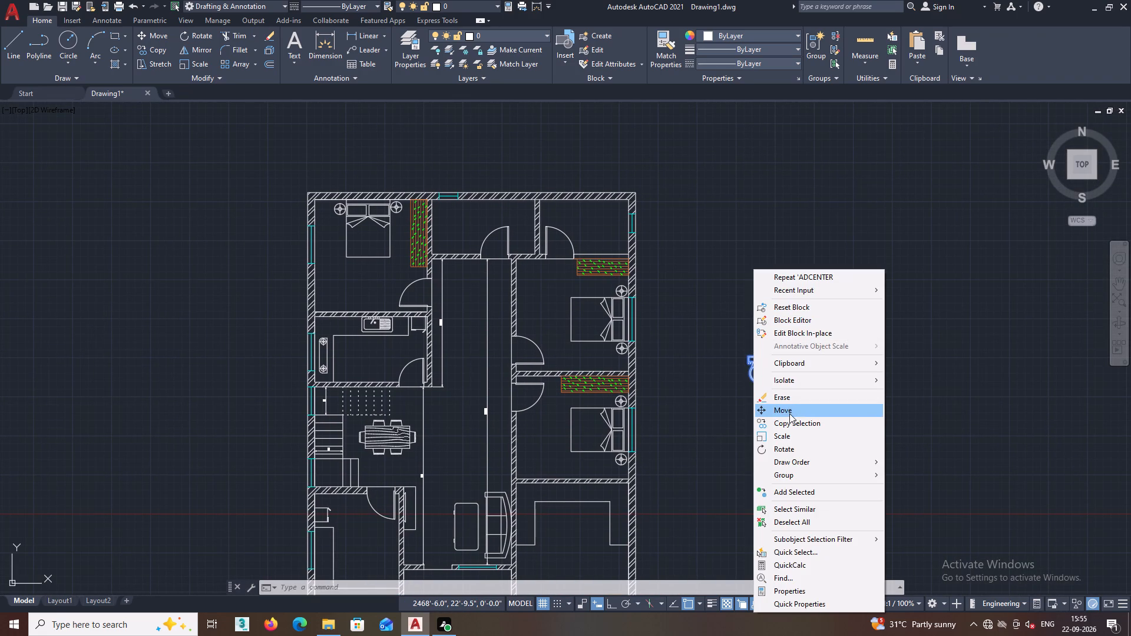
pyautogui.click(791, 420)
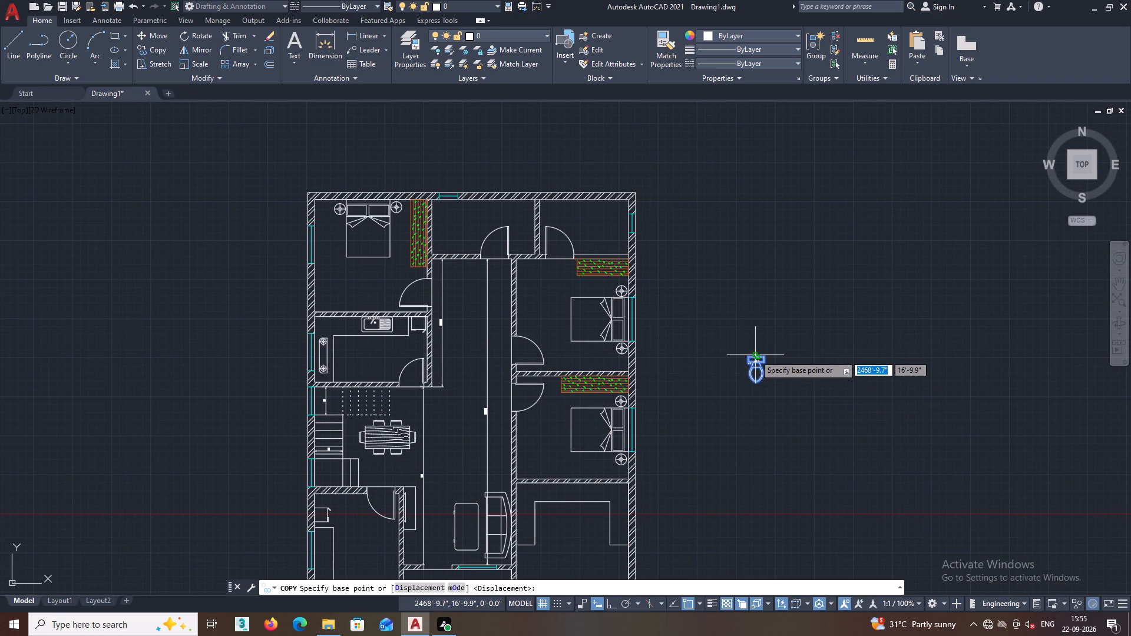
pyautogui.scroll(4, 755, 355)
pyautogui.click(743, 372)
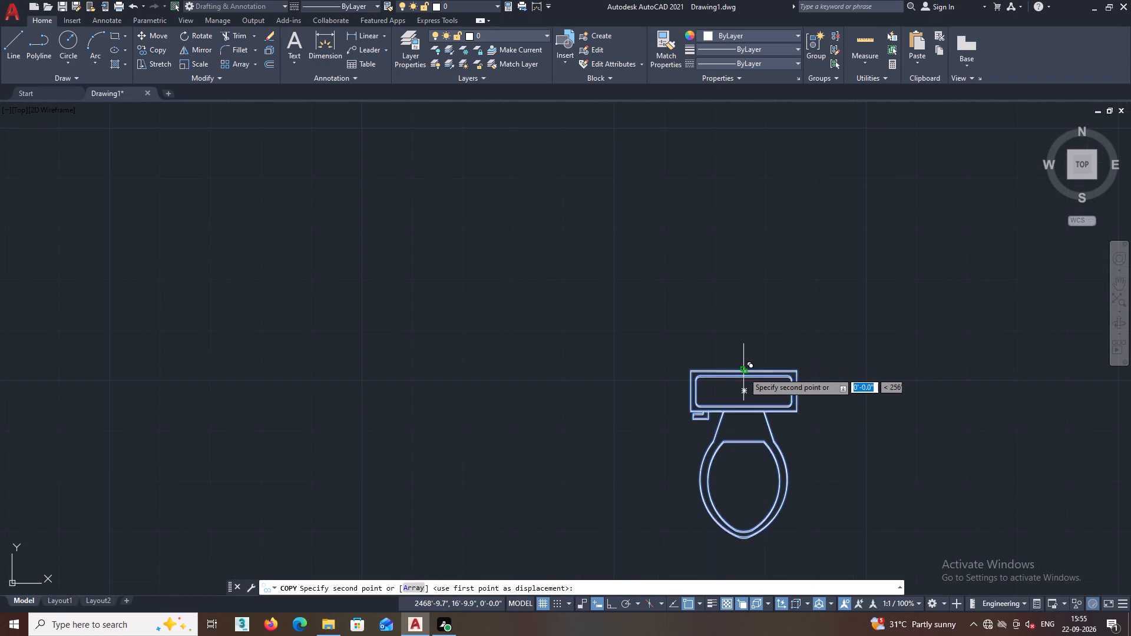
pyautogui.scroll(-2, 652, 299)
pyautogui.scroll(-3, 454, 236)
pyautogui.moveTo(386, 224); pyautogui.dragTo(451, 294, button='middle')
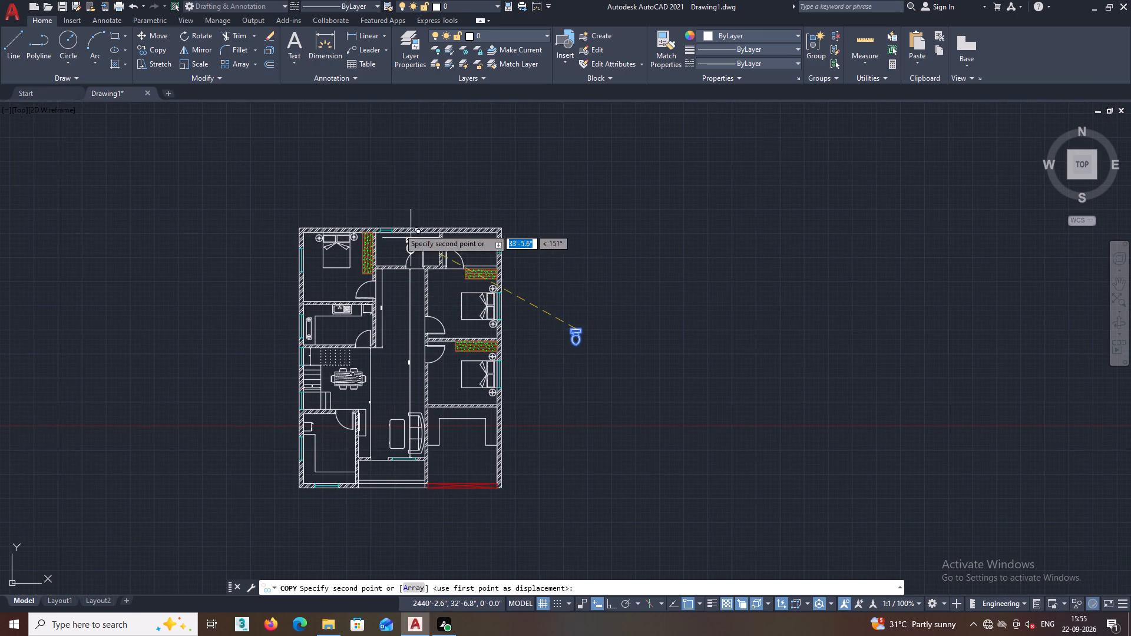
pyautogui.scroll(5, 372, 220)
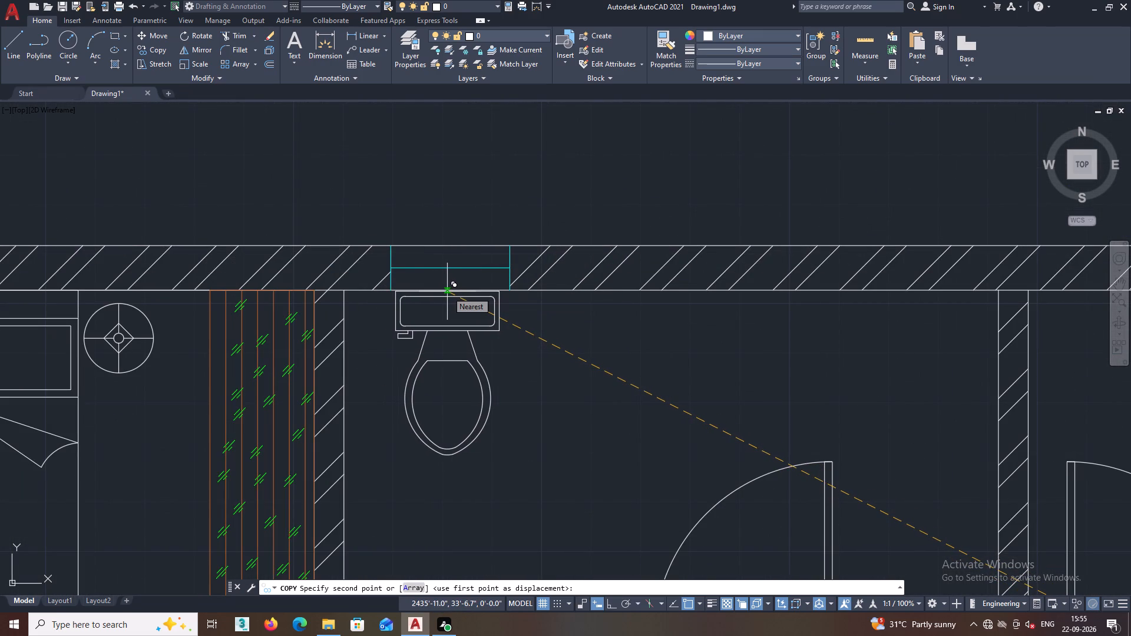
pyautogui.click(447, 290)
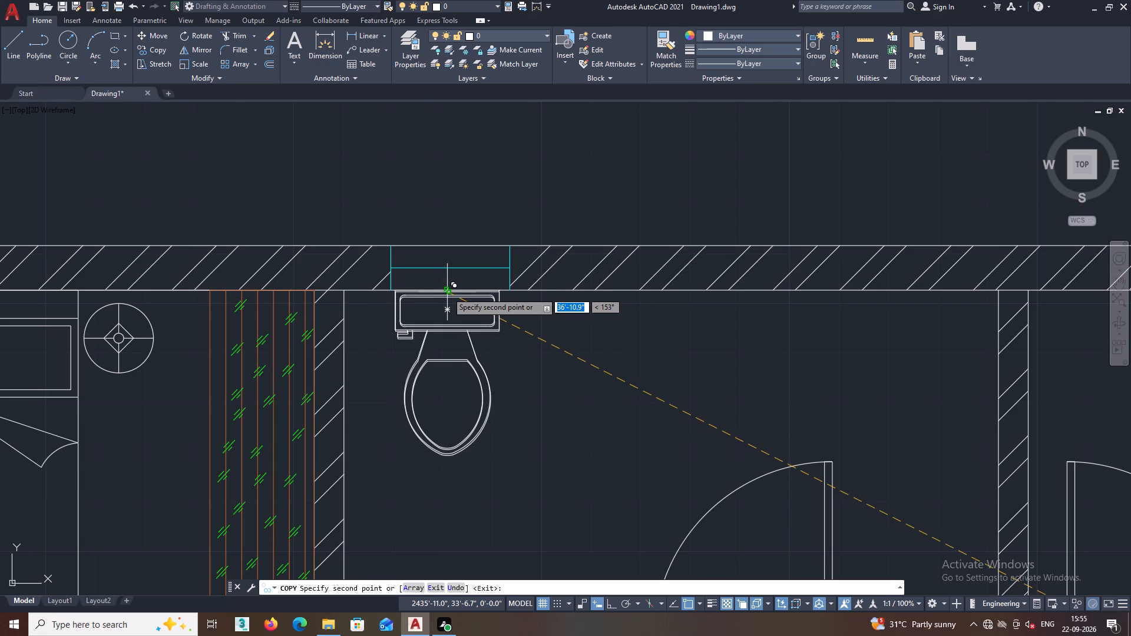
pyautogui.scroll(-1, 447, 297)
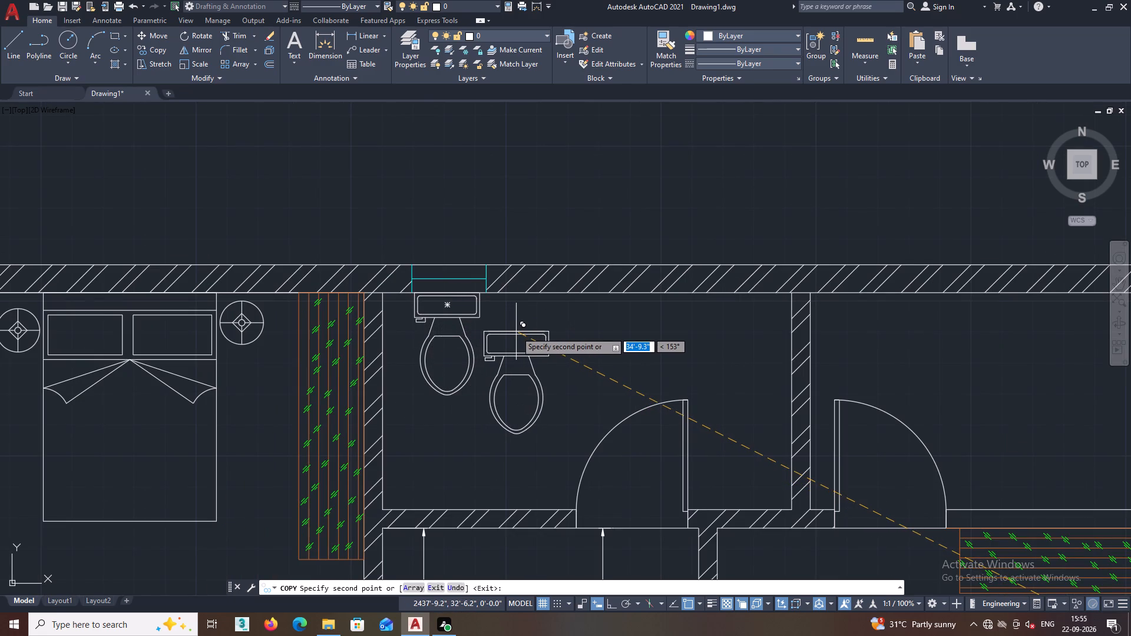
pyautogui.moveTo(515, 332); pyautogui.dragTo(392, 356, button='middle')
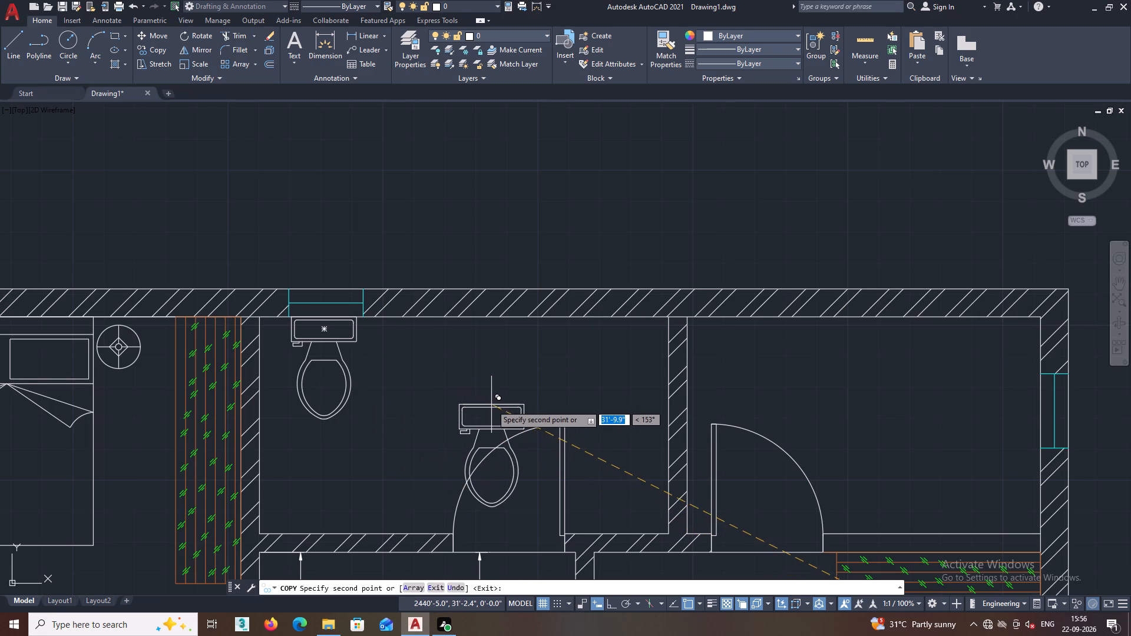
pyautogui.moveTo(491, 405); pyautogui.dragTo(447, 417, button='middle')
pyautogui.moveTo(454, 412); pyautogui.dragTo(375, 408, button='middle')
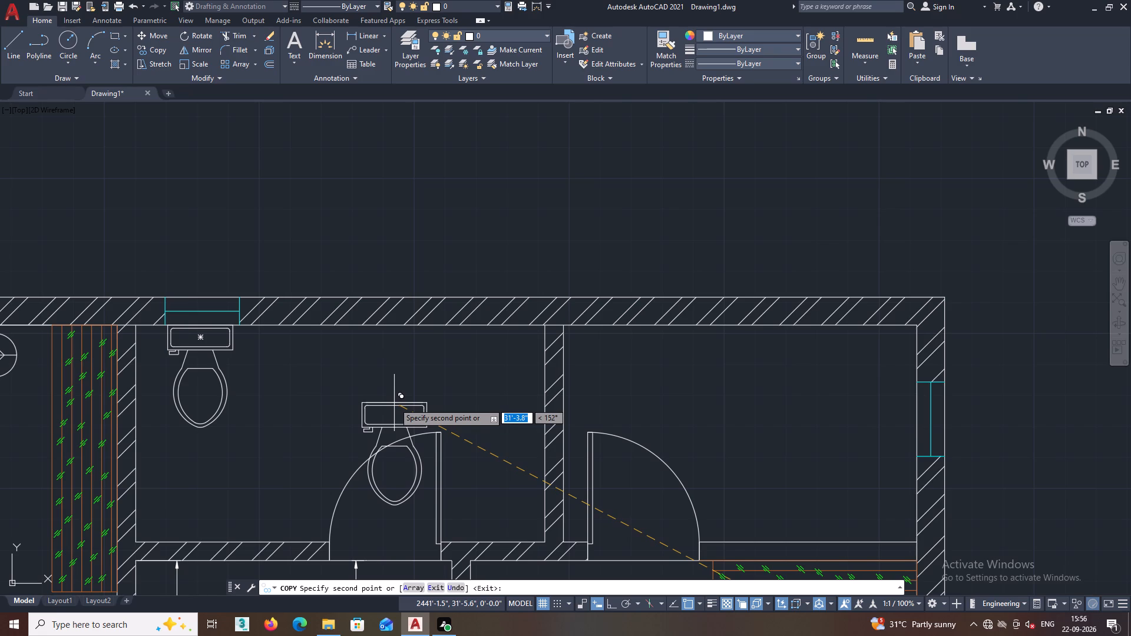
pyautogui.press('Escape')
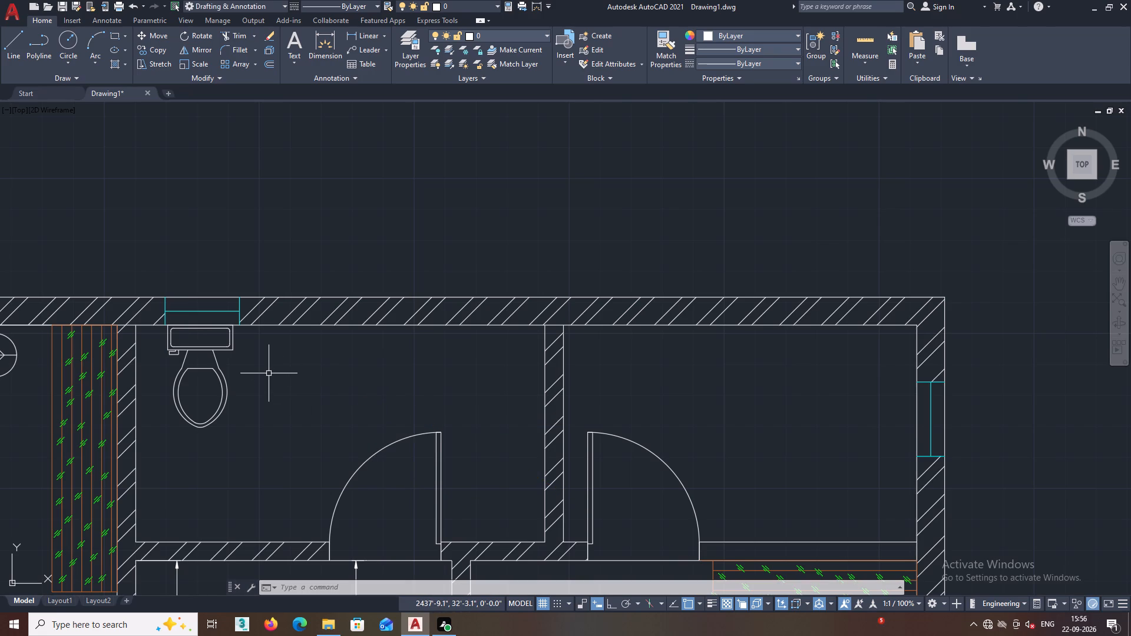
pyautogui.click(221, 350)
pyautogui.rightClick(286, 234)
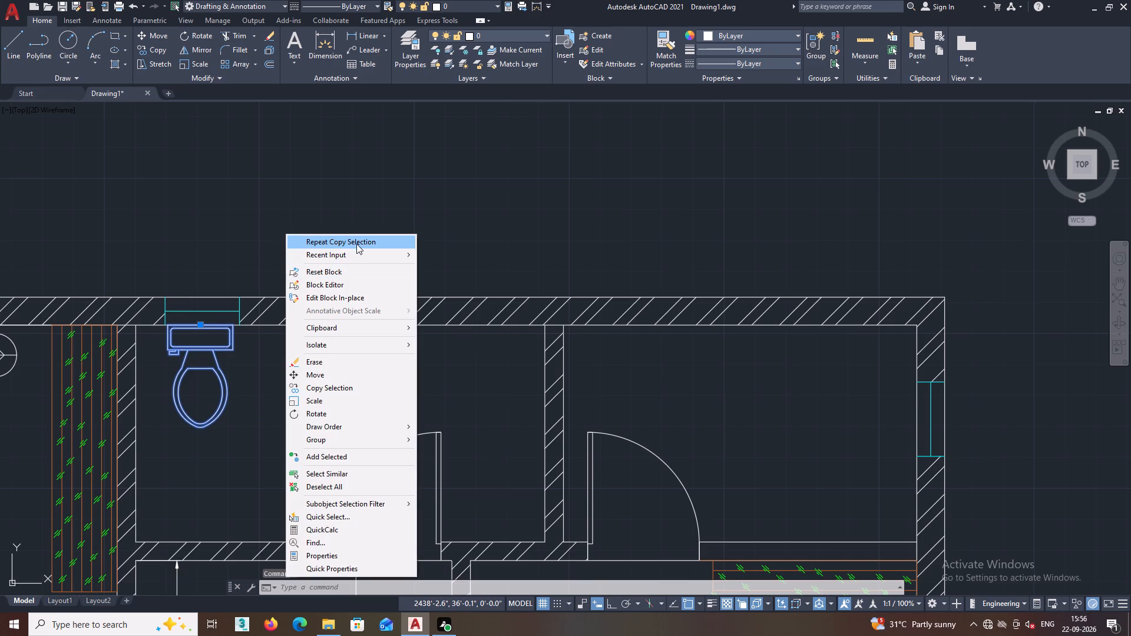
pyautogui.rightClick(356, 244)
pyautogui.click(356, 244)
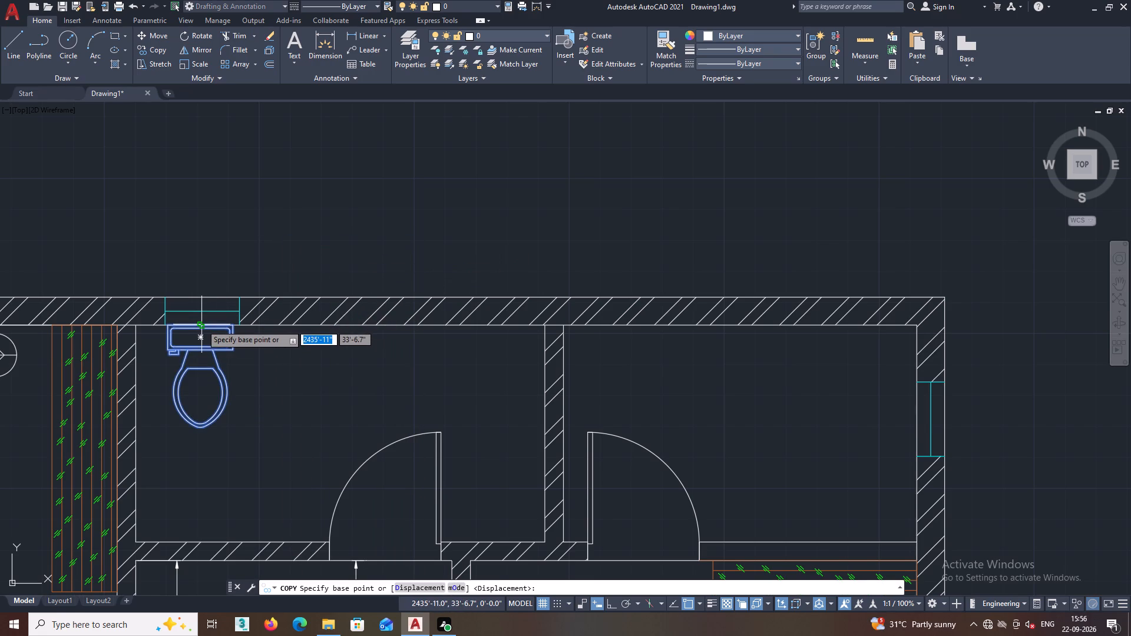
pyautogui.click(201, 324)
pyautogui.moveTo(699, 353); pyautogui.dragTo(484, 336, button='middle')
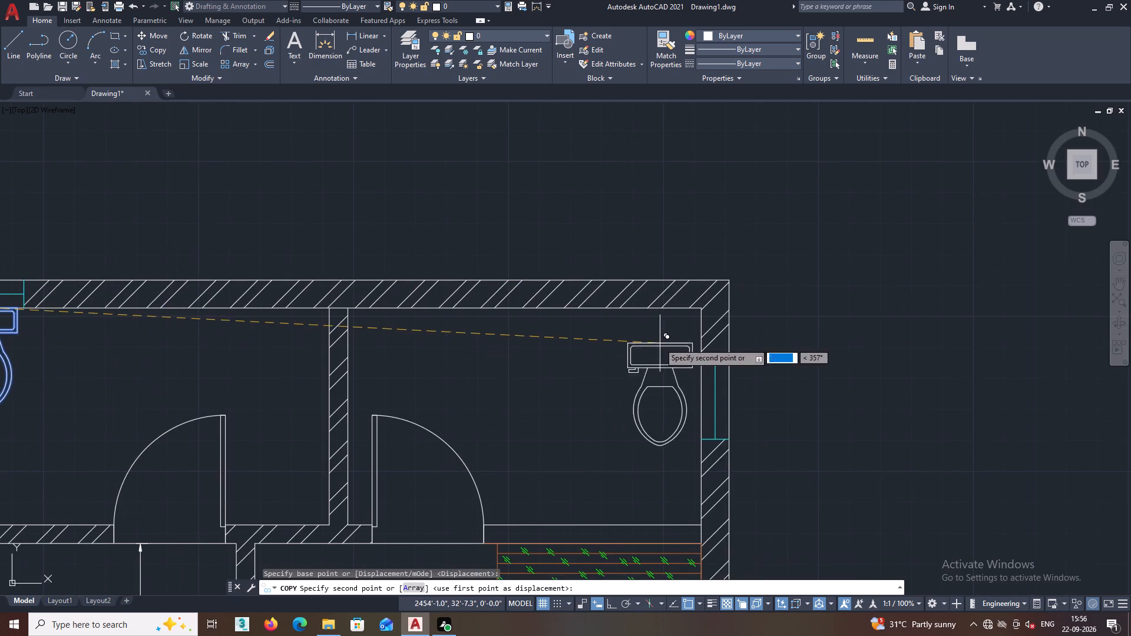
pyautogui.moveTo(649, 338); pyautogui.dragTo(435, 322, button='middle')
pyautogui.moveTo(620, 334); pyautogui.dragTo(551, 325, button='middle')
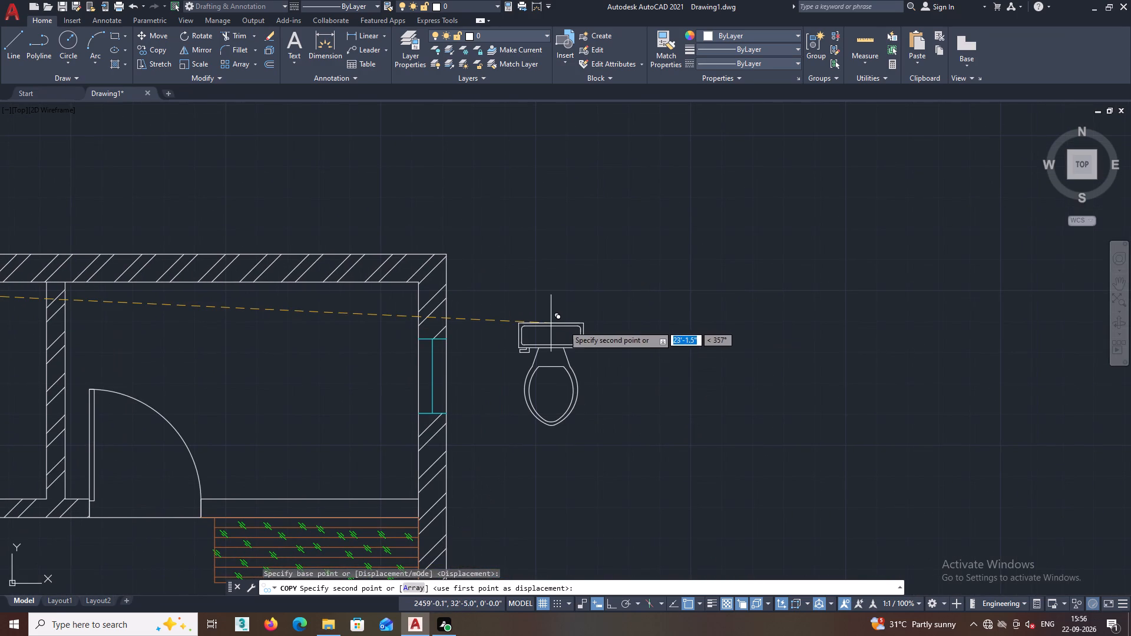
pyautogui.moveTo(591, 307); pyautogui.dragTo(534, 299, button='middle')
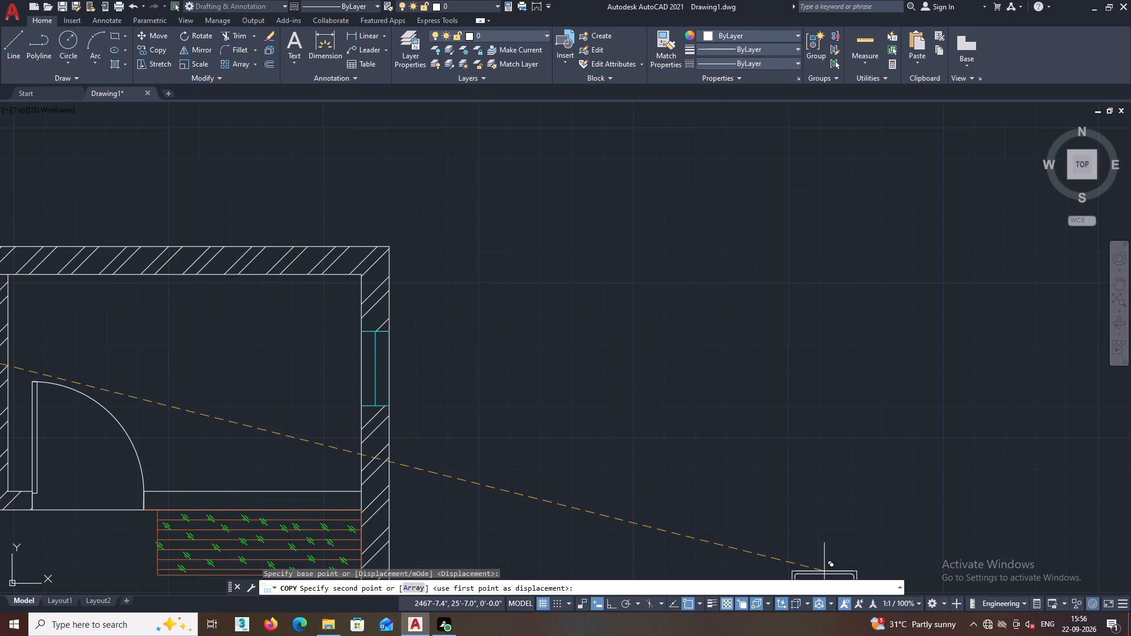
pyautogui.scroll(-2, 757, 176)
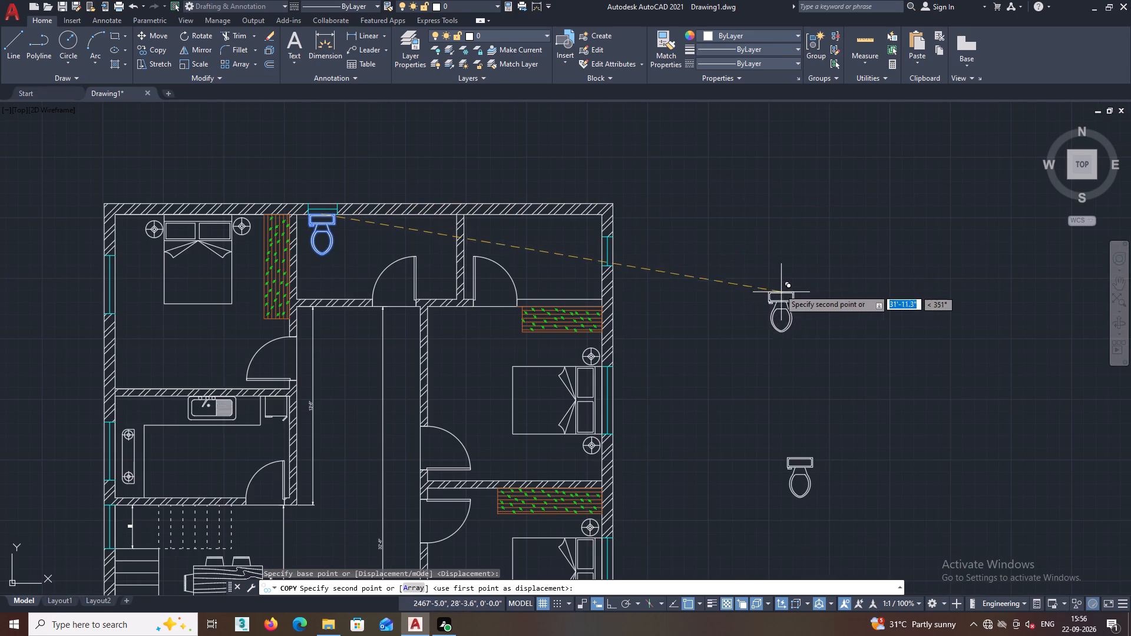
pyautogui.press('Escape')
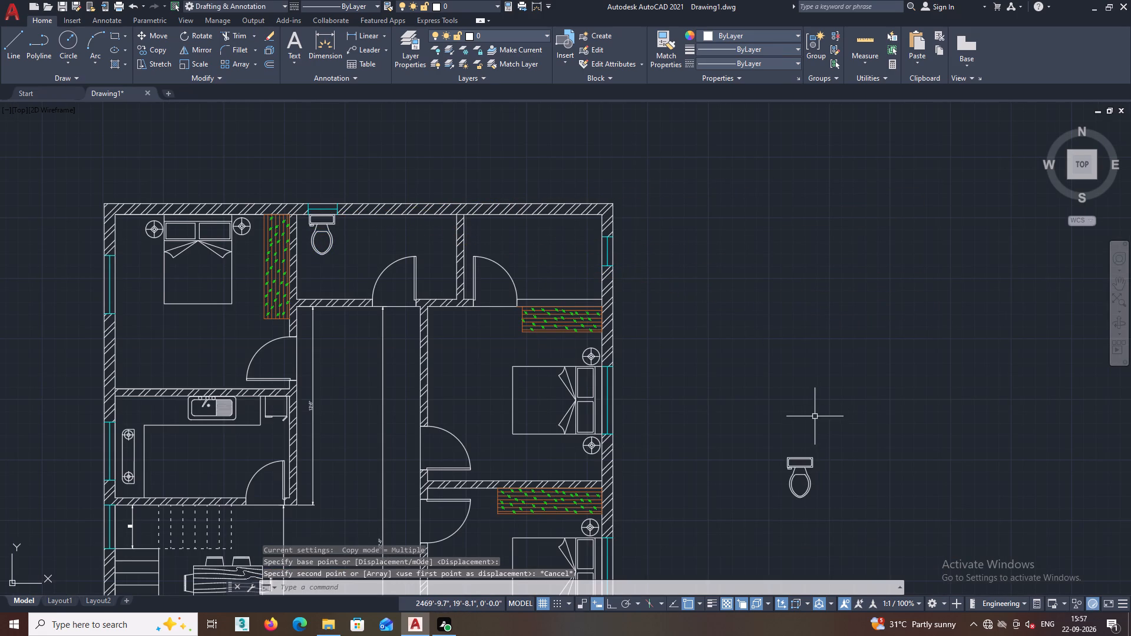
# Rotate the original toilet east of the house 90° clockwise with Ortho on, so its tank faces east.
pyautogui.moveTo(815, 415); pyautogui.dragTo(781, 385, button='middle')
pyautogui.moveTo(772, 397); pyautogui.dragTo(727, 392, button='middle')
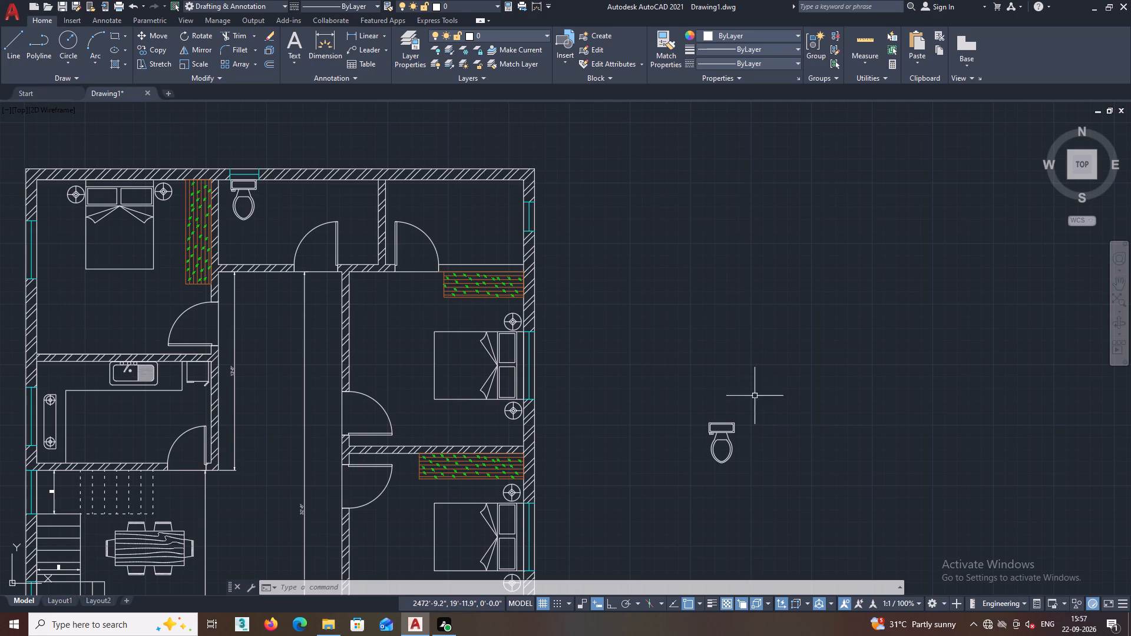
pyautogui.moveTo(814, 414); pyautogui.dragTo(799, 407, button='middle')
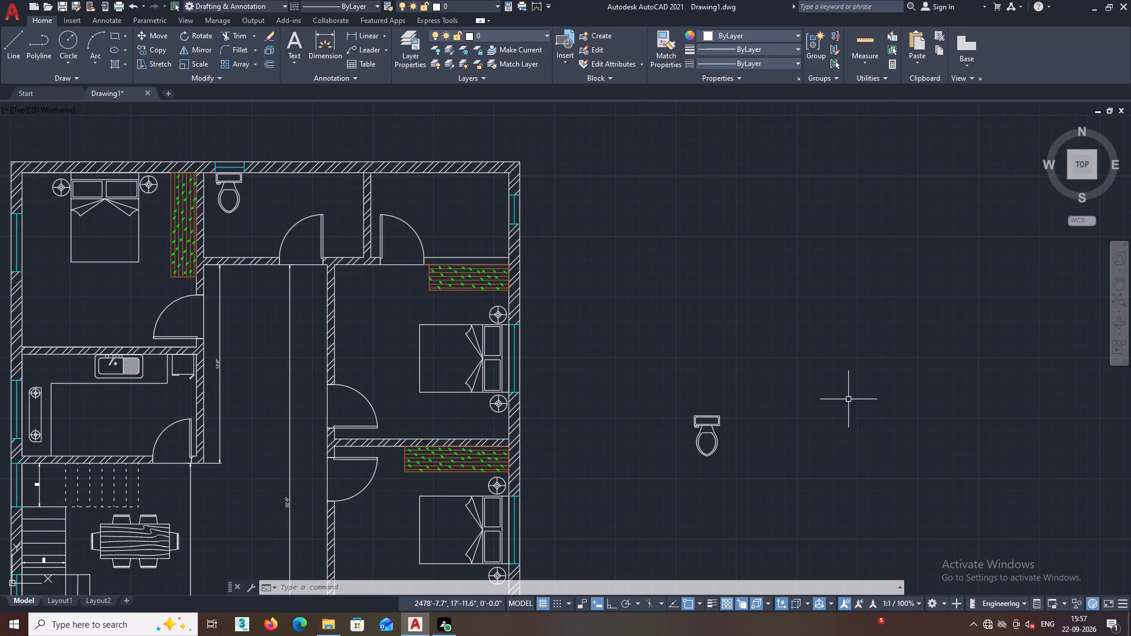
pyautogui.scroll(-1, 741, 400)
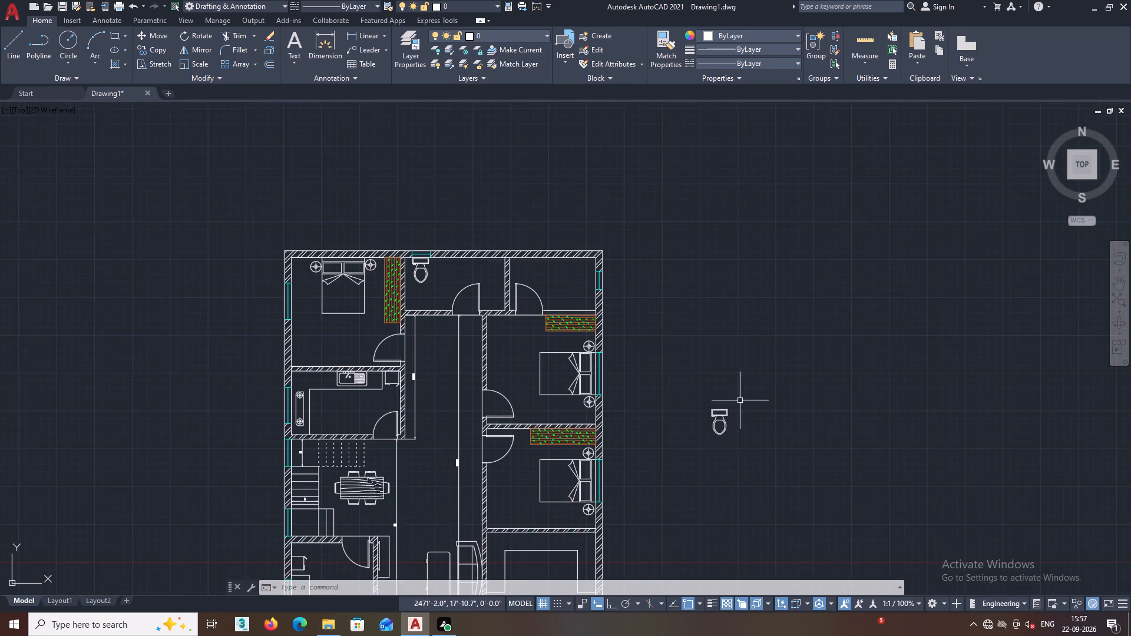
pyautogui.moveTo(733, 397); pyautogui.dragTo(636, 357, button='middle')
pyautogui.scroll(1, 646, 376)
pyautogui.click(608, 366)
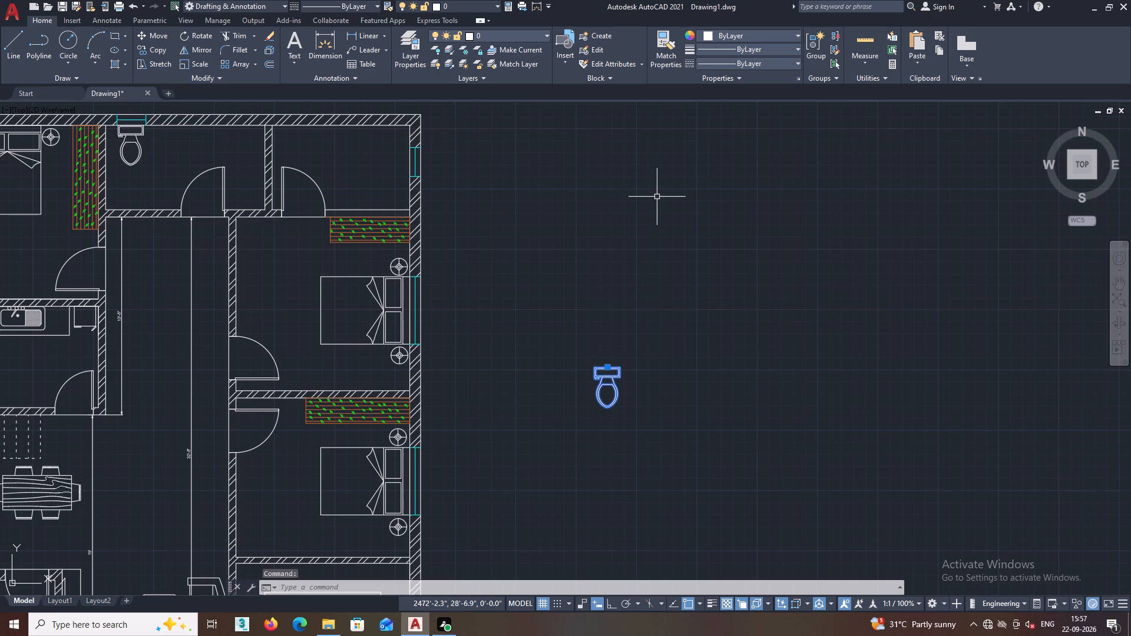
pyautogui.rightClick(631, 208)
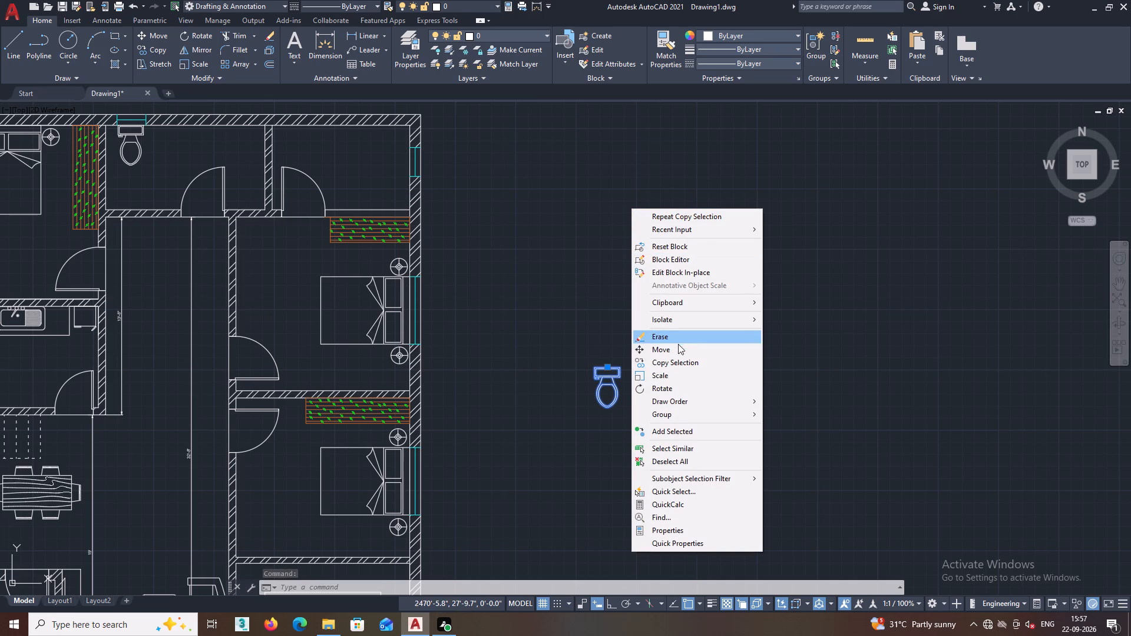
pyautogui.doubleClick(676, 387)
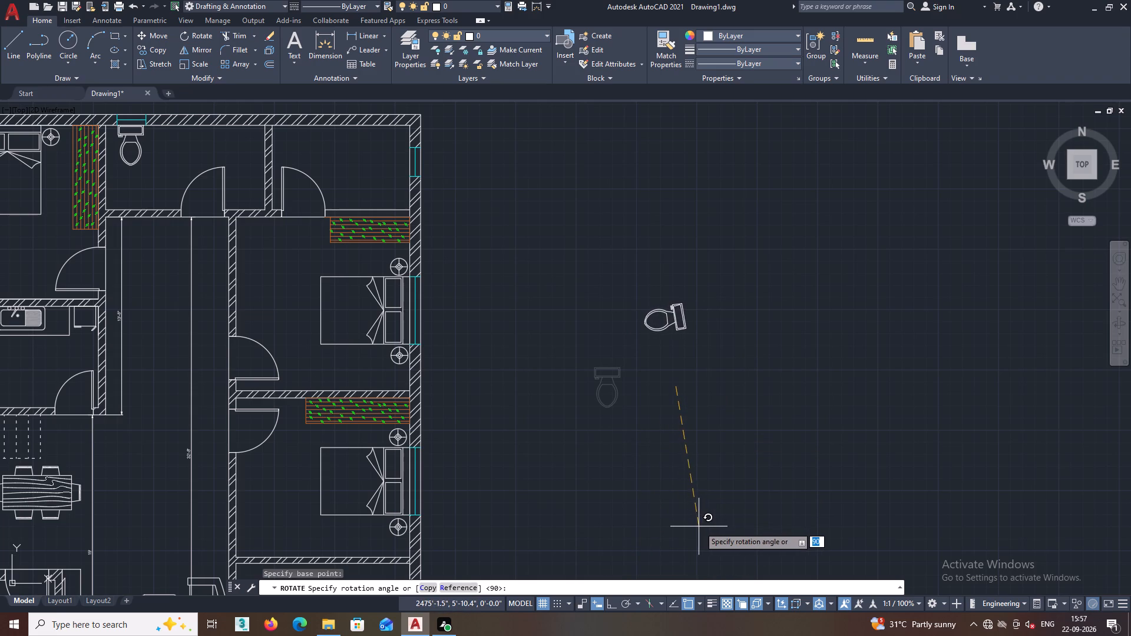
pyautogui.press('F8')
pyautogui.doubleClick(678, 534)
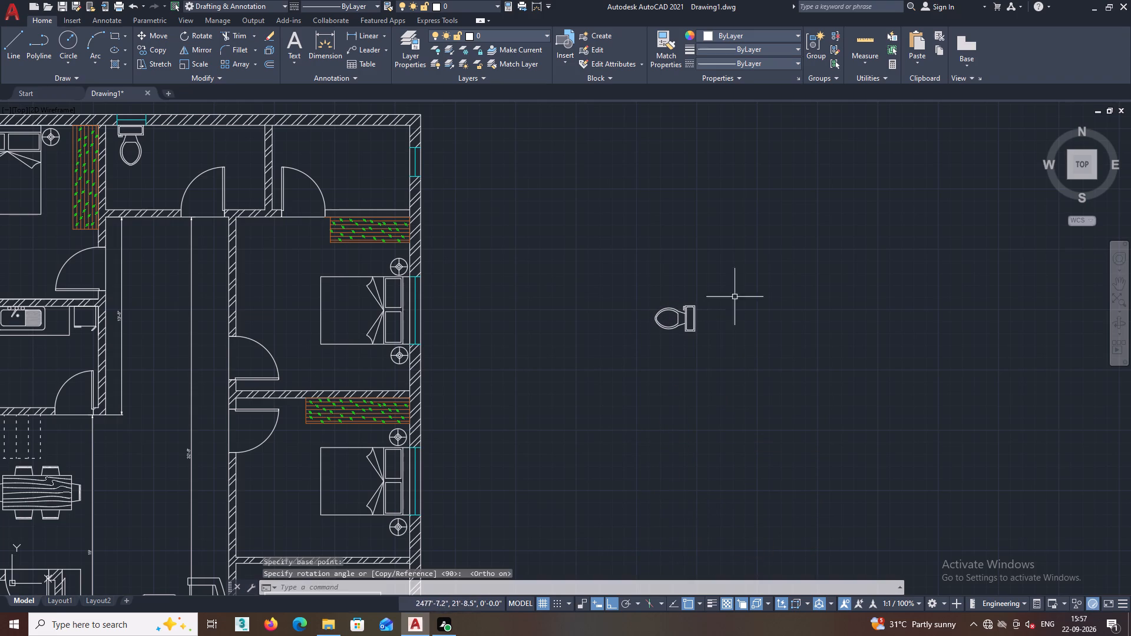
# Move the rotated toilet by its tank's back midpoint onto the east wall's inner face at the northeast bathroom window, with Ortho off.
pyautogui.moveTo(739, 283); pyautogui.dragTo(734, 338, button='middle')
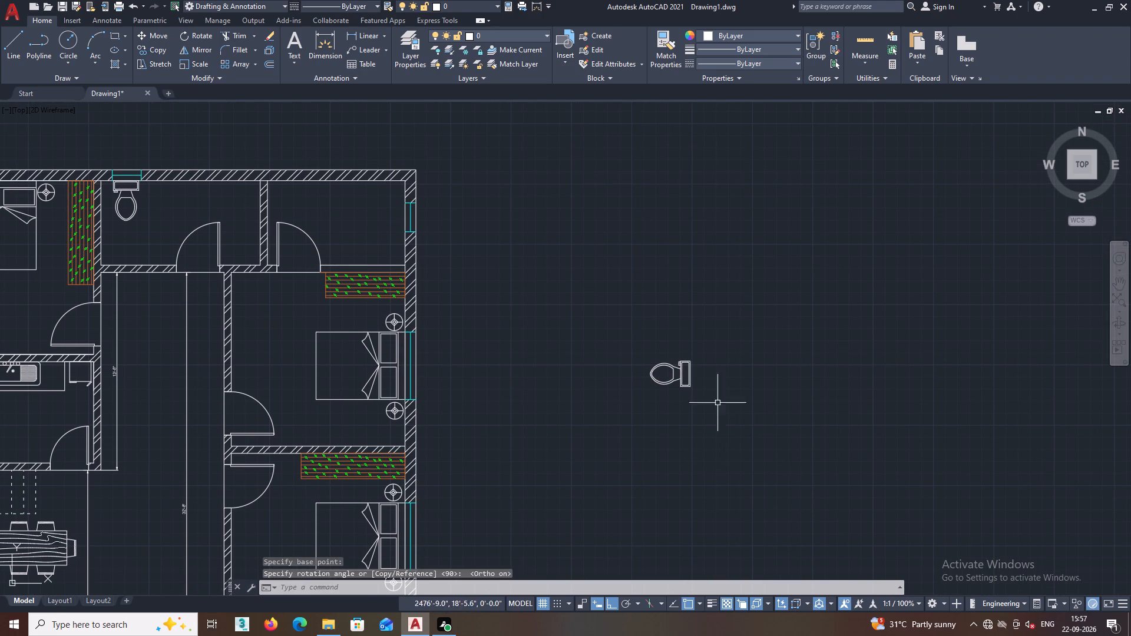
pyautogui.click(710, 419)
pyautogui.doubleClick(632, 333)
pyautogui.rightClick(650, 277)
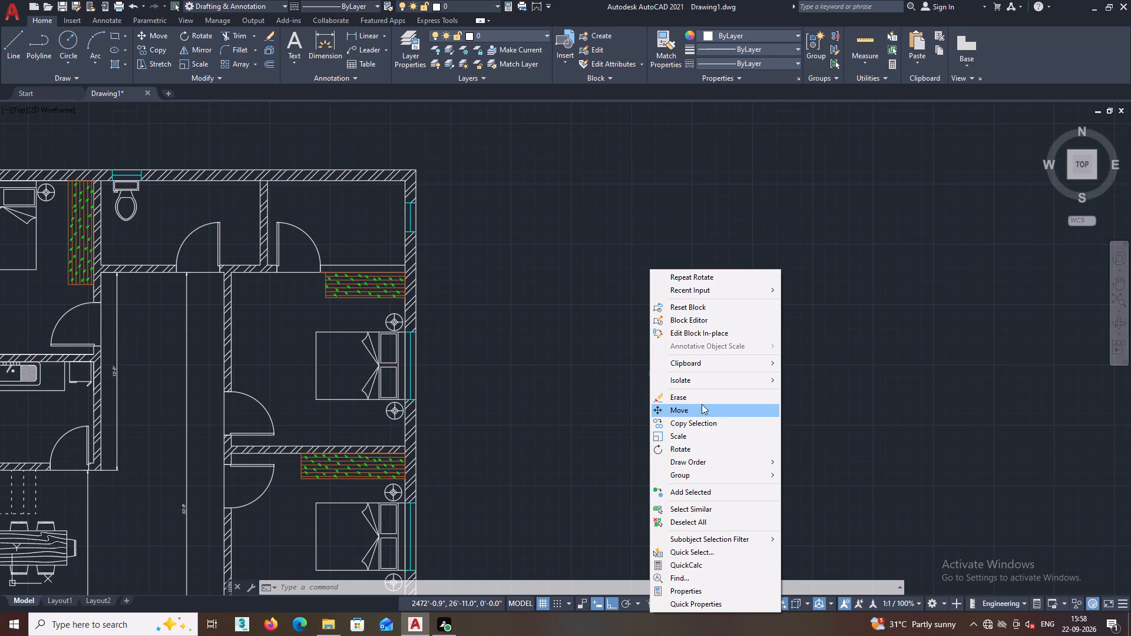
pyautogui.click(695, 412)
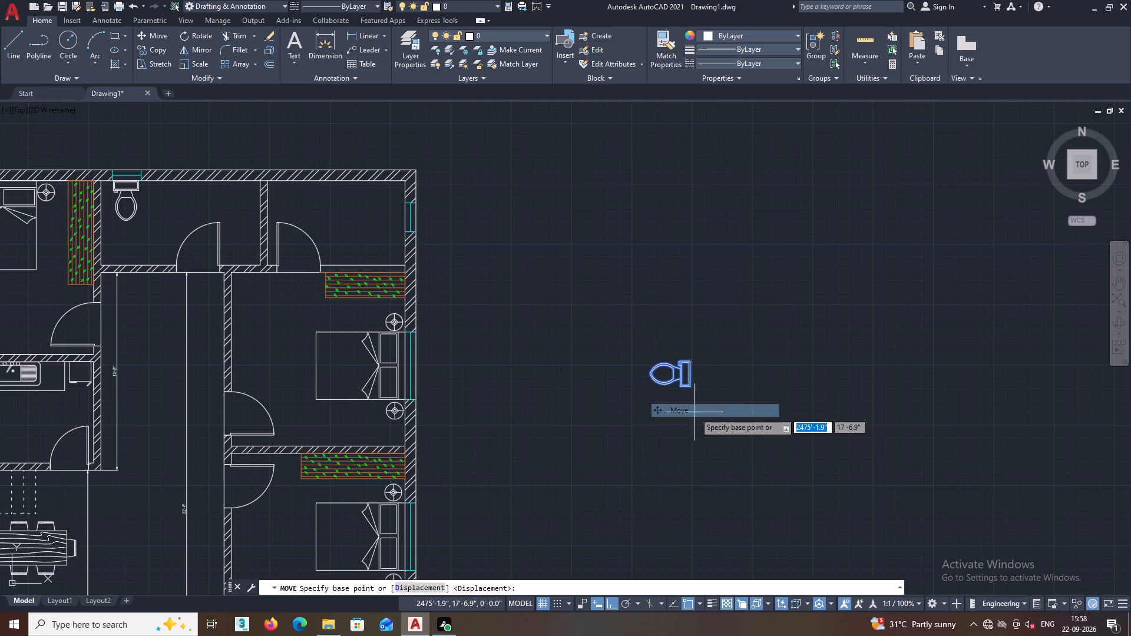
pyautogui.doubleClick(689, 375)
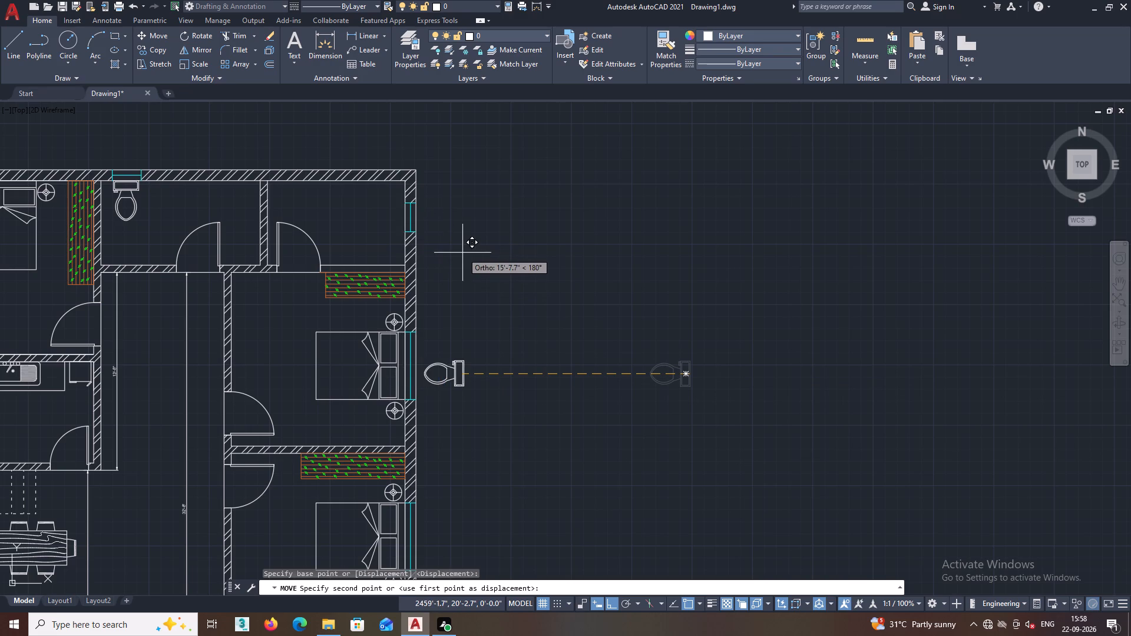
pyautogui.press('F8')
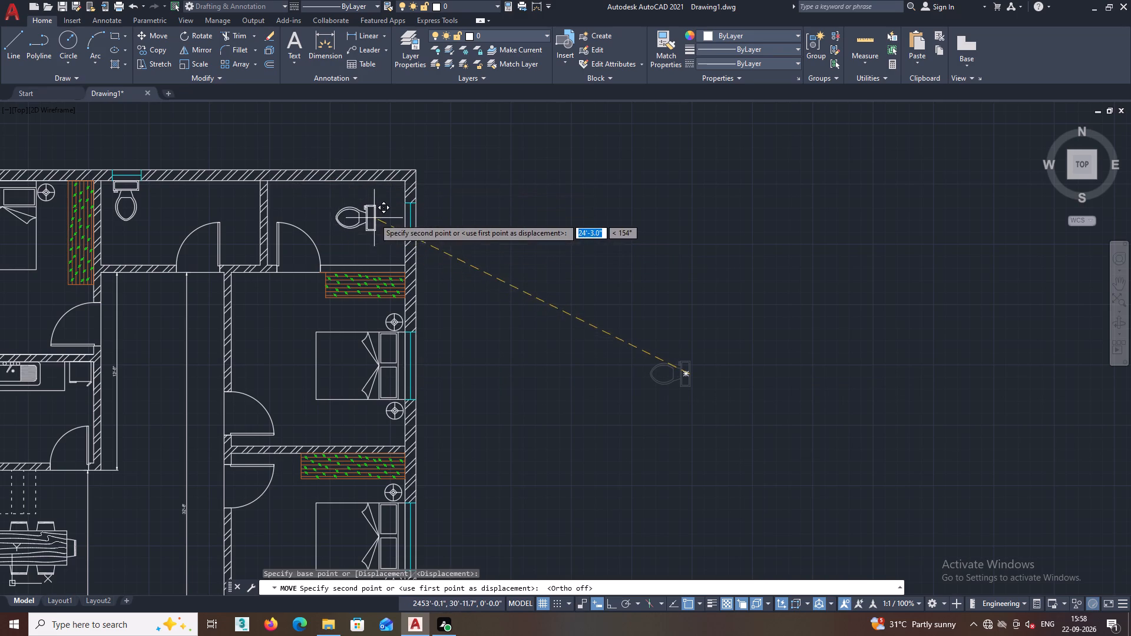
pyautogui.moveTo(375, 218); pyautogui.dragTo(398, 366, button='middle')
pyautogui.scroll(2, 415, 335)
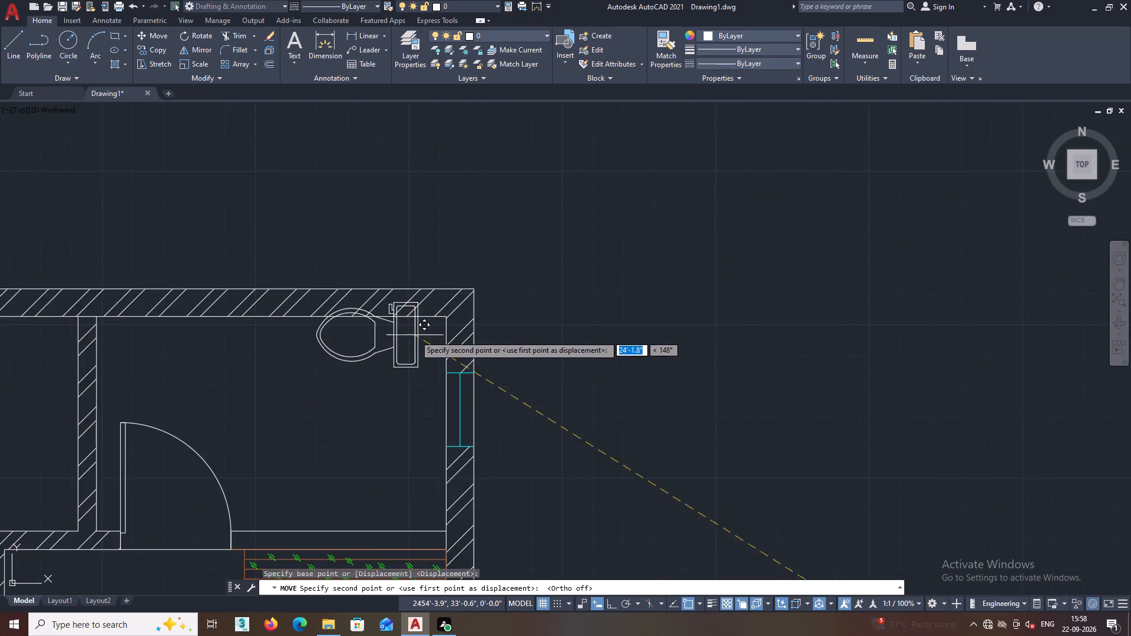
pyautogui.scroll(2, 417, 357)
pyautogui.moveTo(462, 424); pyautogui.dragTo(469, 316, button='middle')
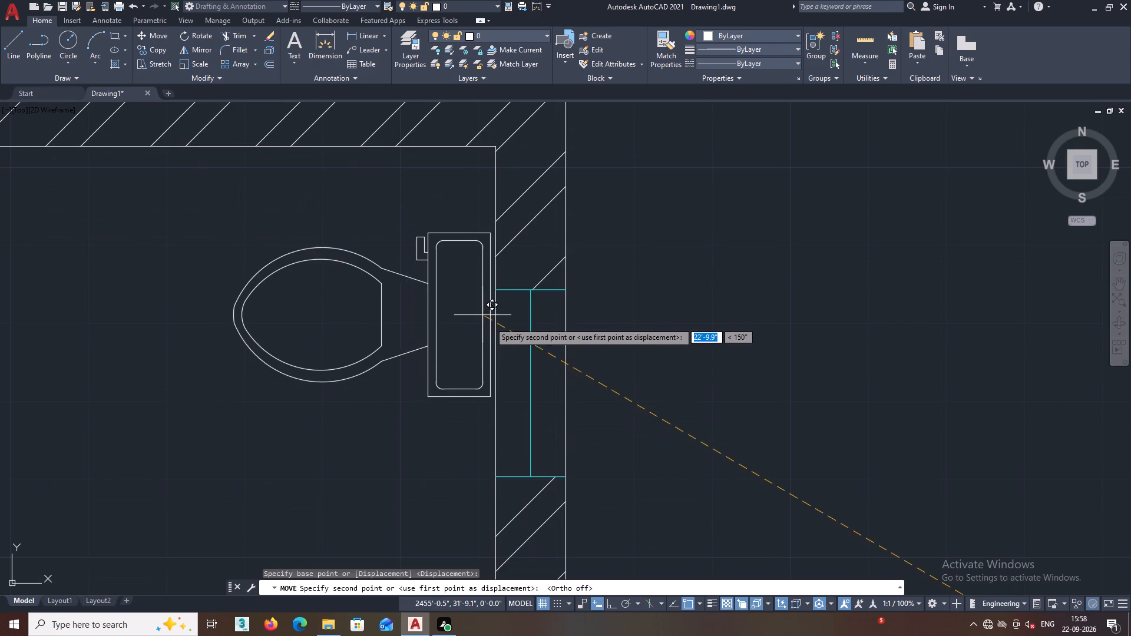
pyautogui.moveTo(495, 334); pyautogui.dragTo(491, 316, button='middle')
pyautogui.moveTo(502, 350); pyautogui.dragTo(487, 313, button='middle')
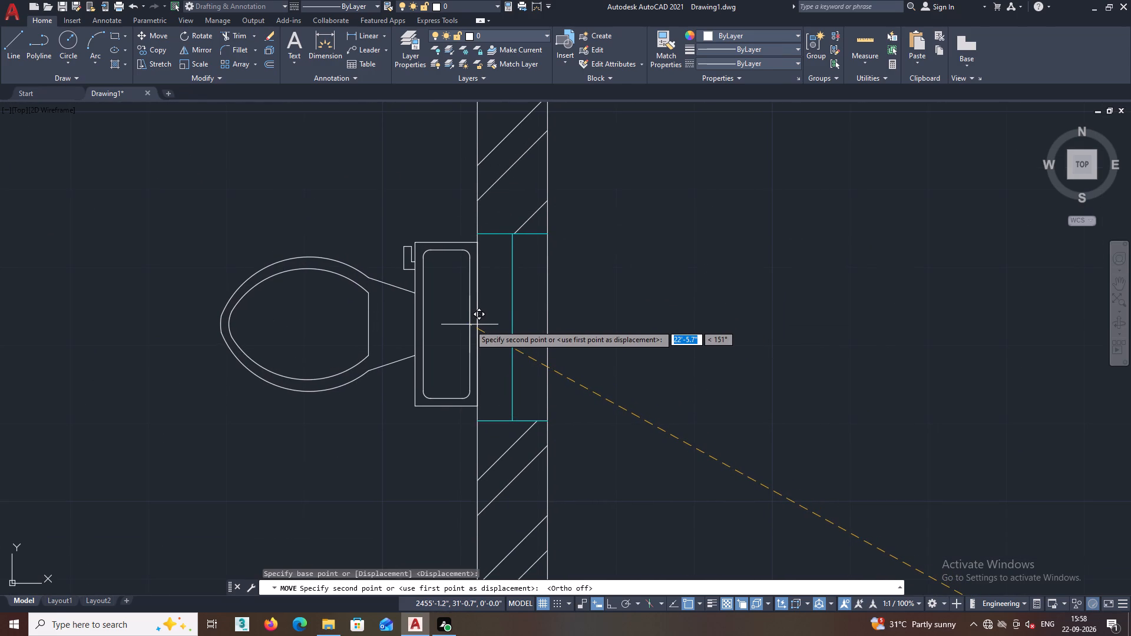
pyautogui.click(469, 324)
pyautogui.press('Escape')
# Change the colour of the house's wall hatch to Yellow.
pyautogui.scroll(-3, 526, 350)
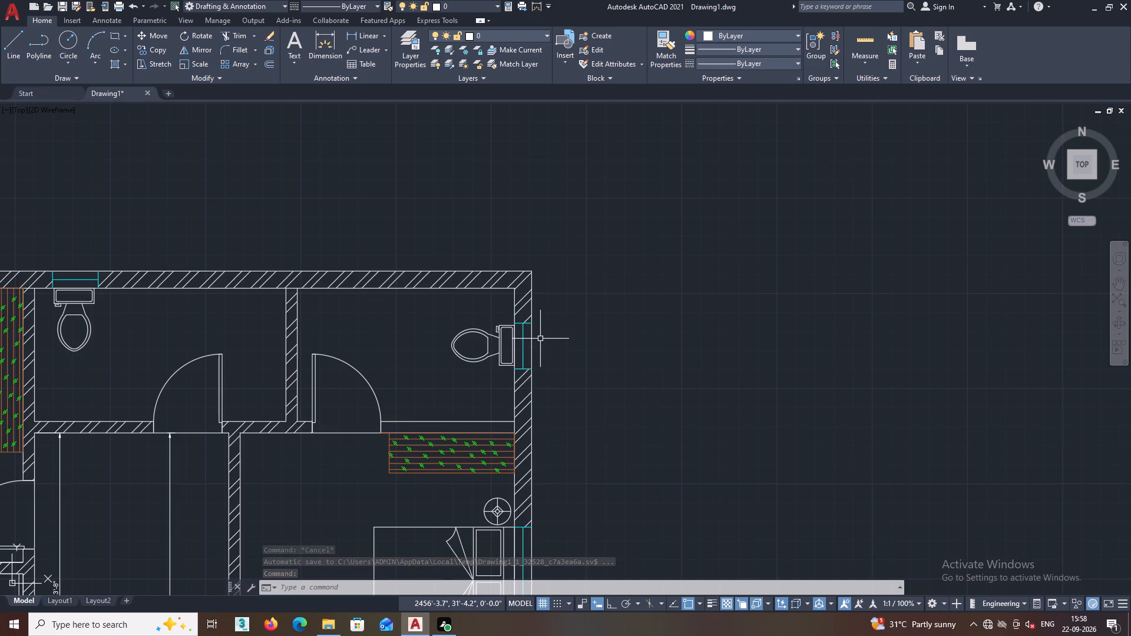
pyautogui.scroll(-4, 567, 326)
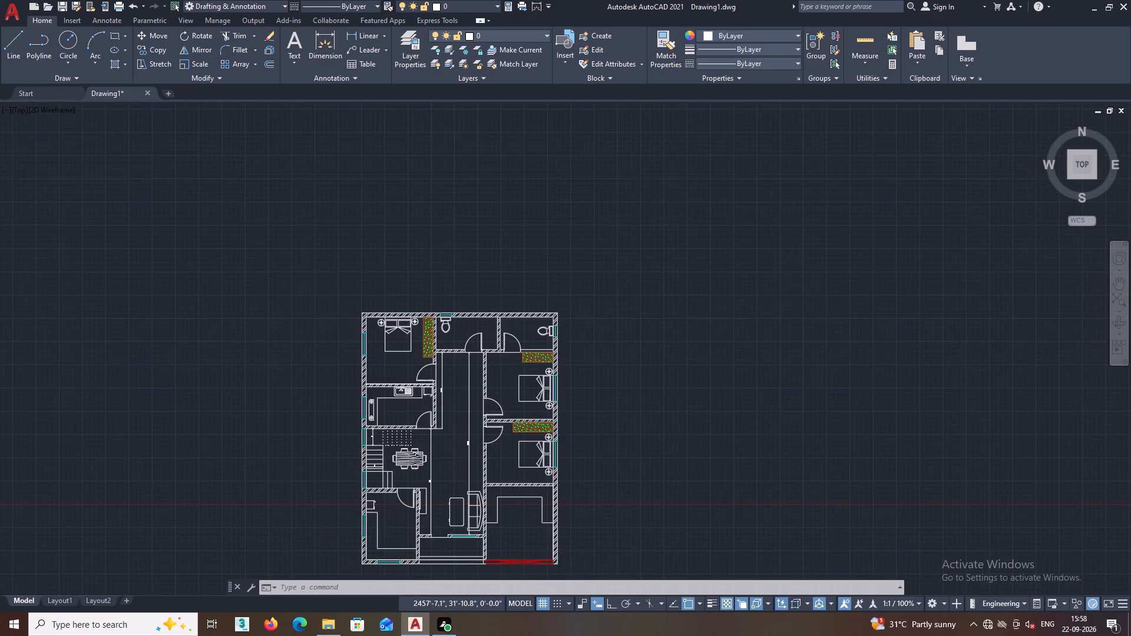
pyautogui.moveTo(593, 322); pyautogui.dragTo(562, 314, button='middle')
pyautogui.moveTo(555, 309); pyautogui.dragTo(534, 317, button='middle')
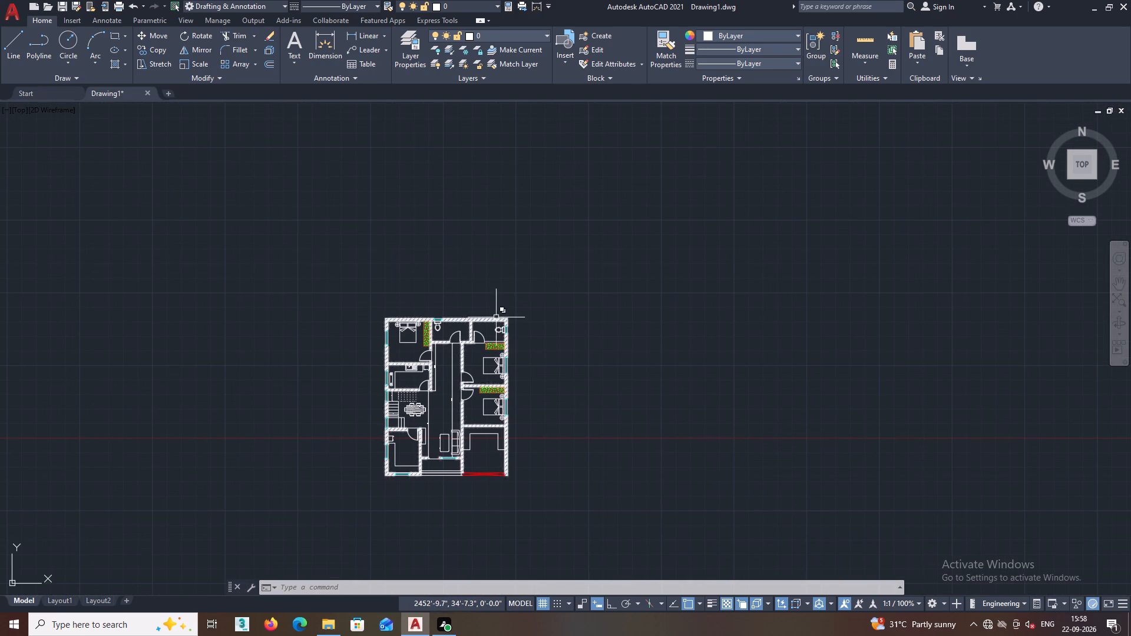
pyautogui.scroll(2, 484, 355)
pyautogui.moveTo(495, 320); pyautogui.dragTo(469, 338, button='middle')
pyautogui.scroll(3, 495, 269)
pyautogui.scroll(2, 444, 334)
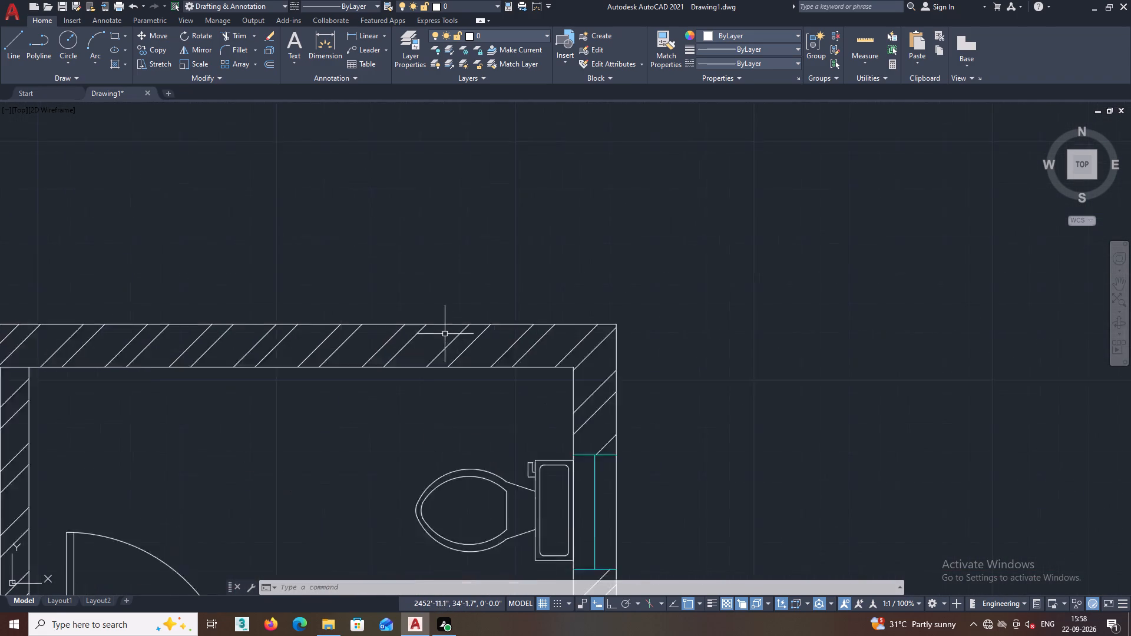
pyautogui.click(453, 346)
pyautogui.scroll(-2, 511, 300)
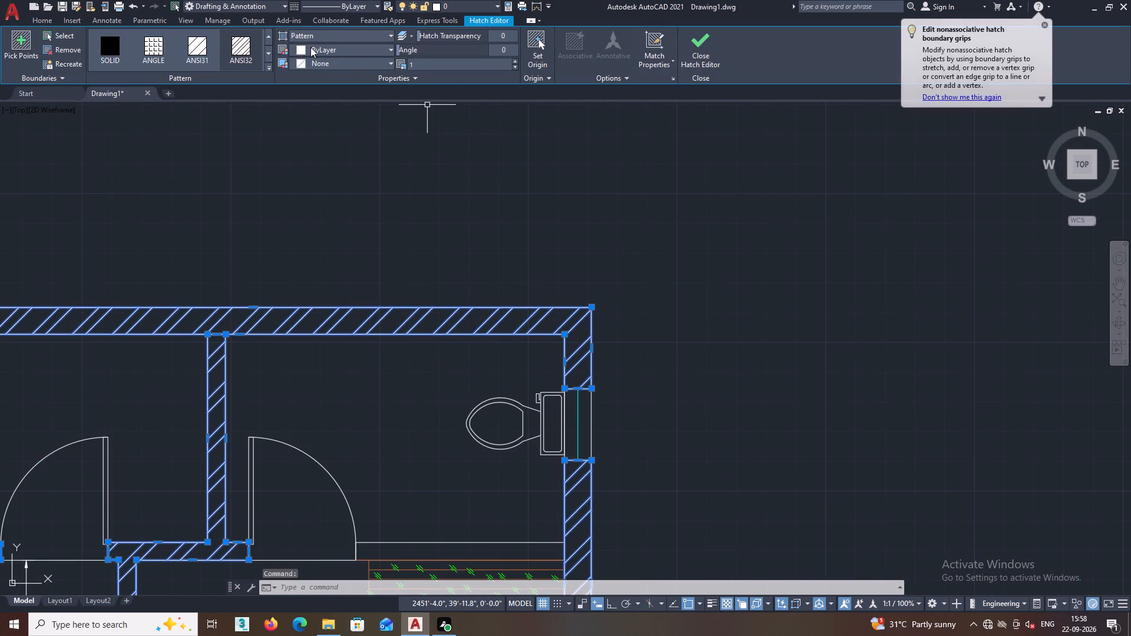
pyautogui.click(303, 46)
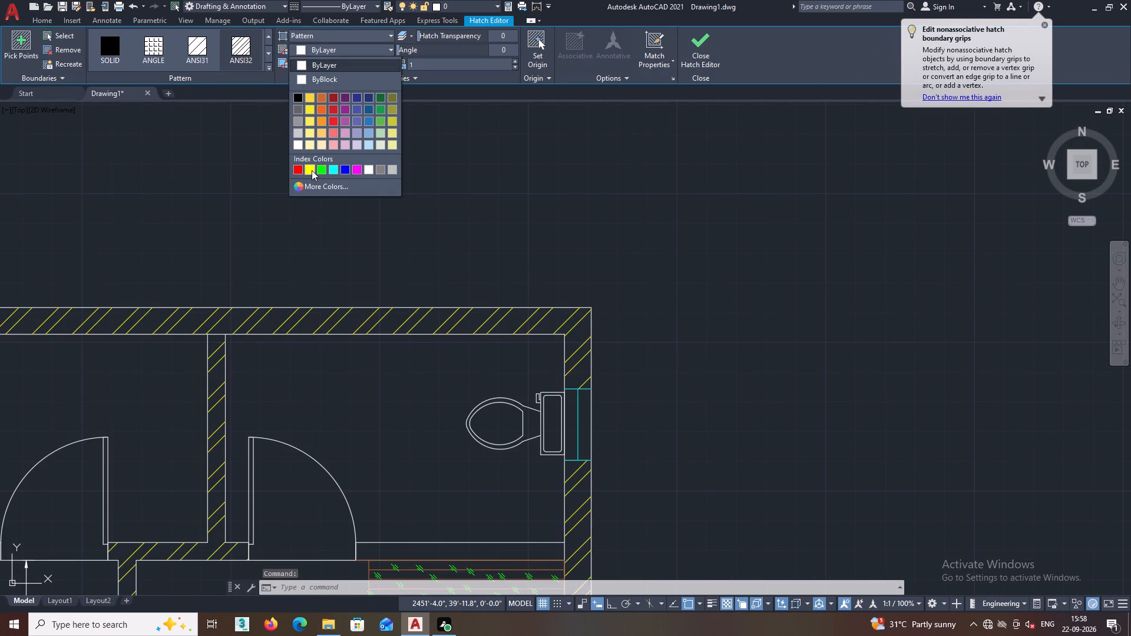
pyautogui.click(312, 170)
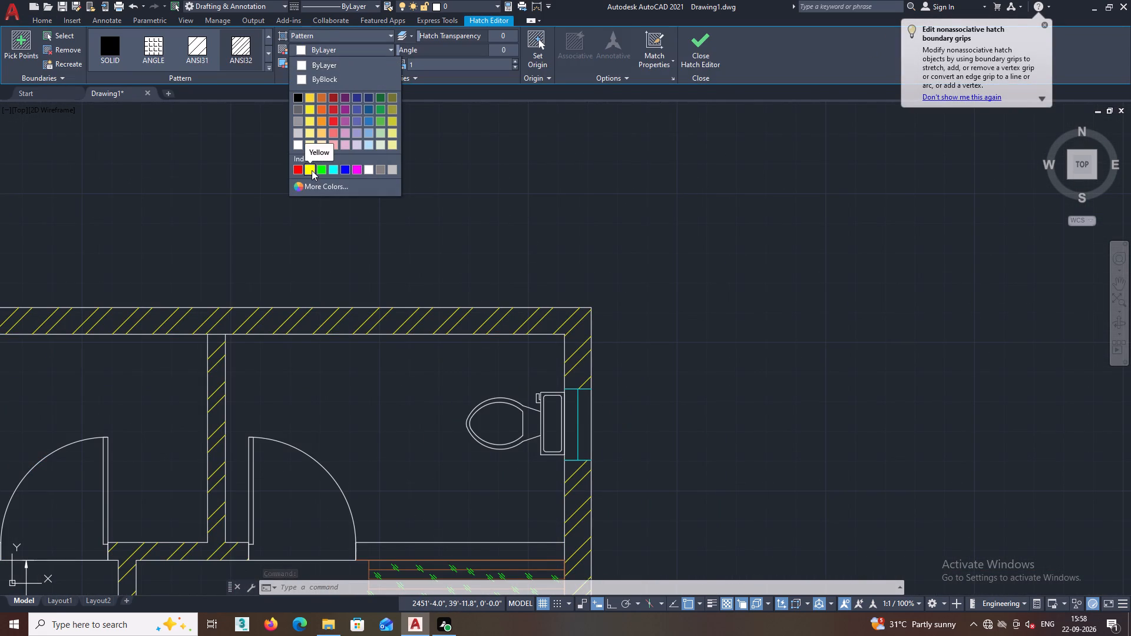
pyautogui.press('Escape')
pyautogui.moveTo(348, 234); pyautogui.dragTo(571, 168, button='middle')
pyautogui.scroll(-3, 567, 180)
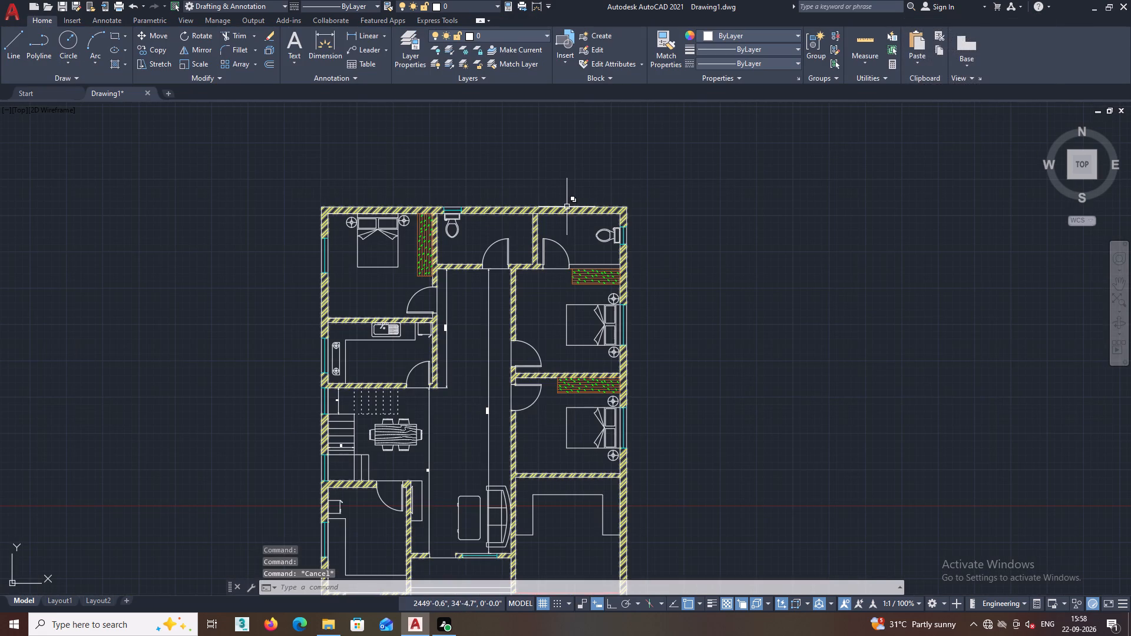
pyautogui.scroll(3, 503, 216)
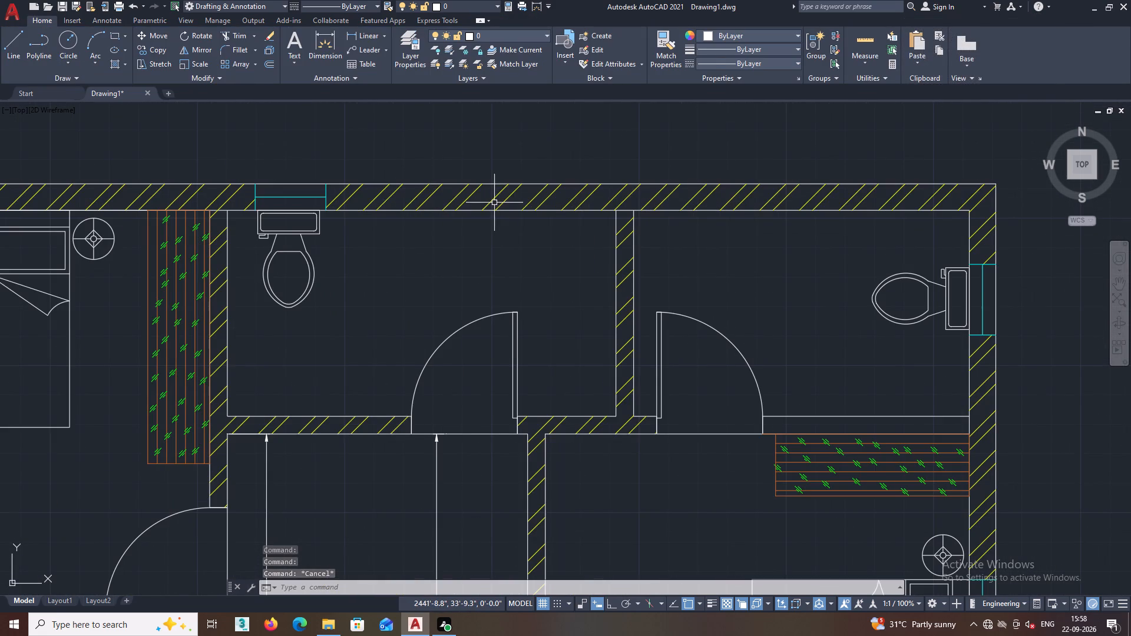
# Change the colour of the house's wall hatch to Red.
pyautogui.doubleClick(492, 200)
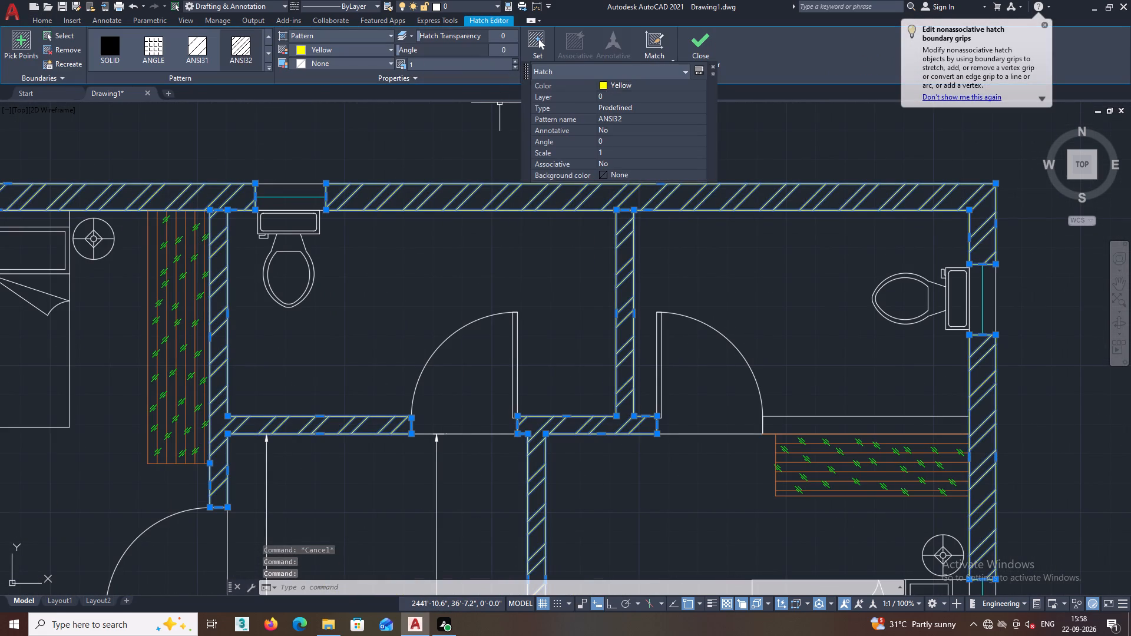
pyautogui.click(604, 85)
pyautogui.click(604, 85)
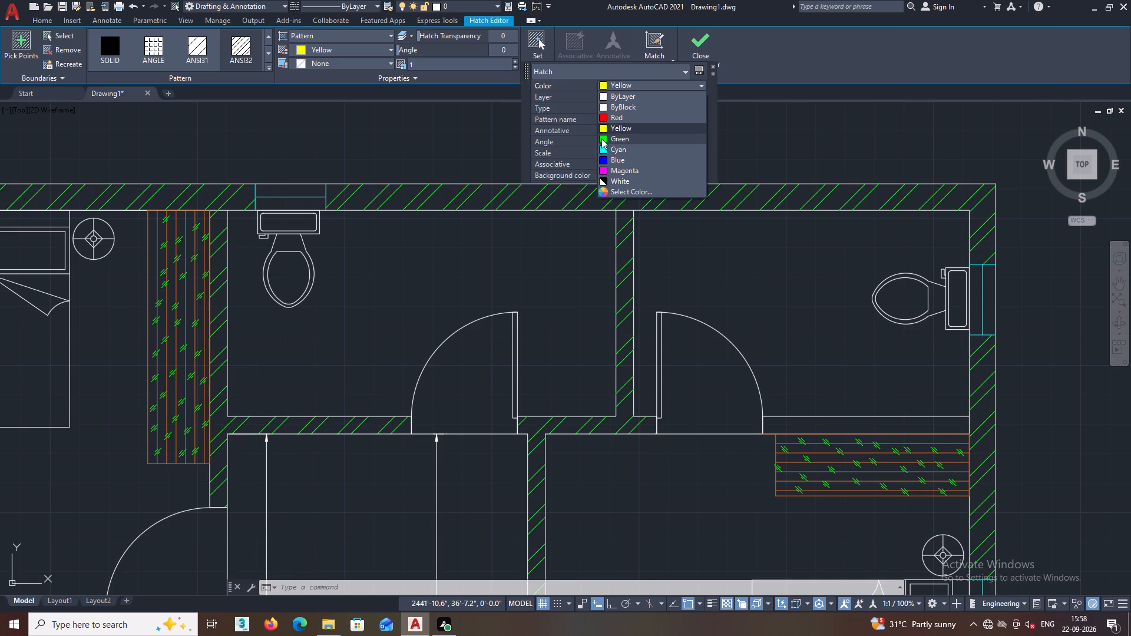
pyautogui.click(604, 118)
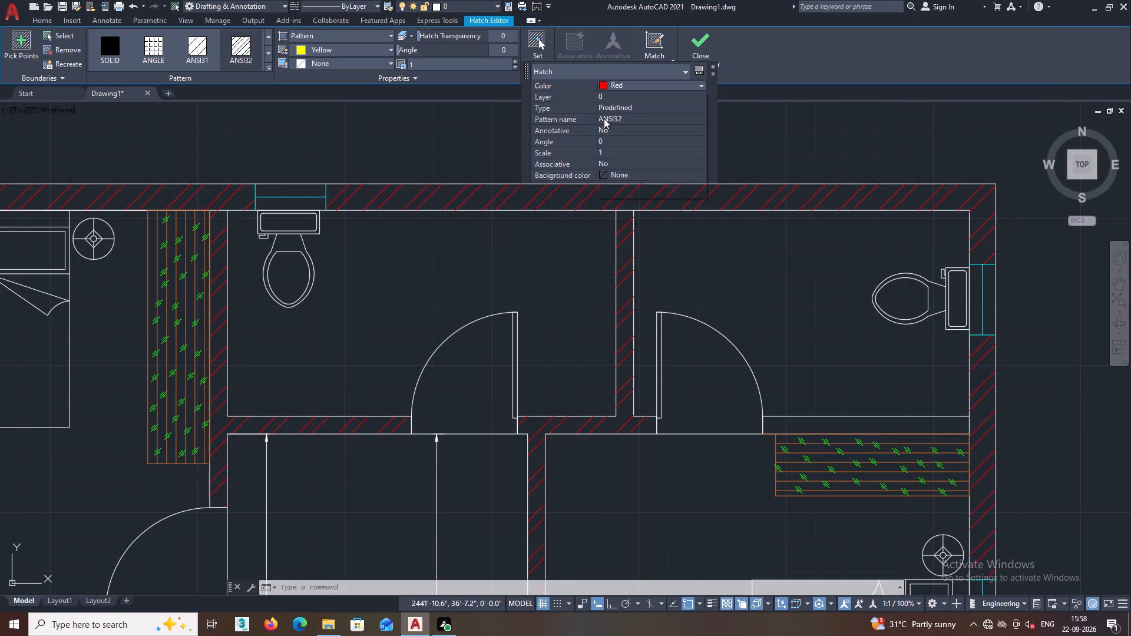
pyautogui.press('Escape')
pyautogui.press('Escape')
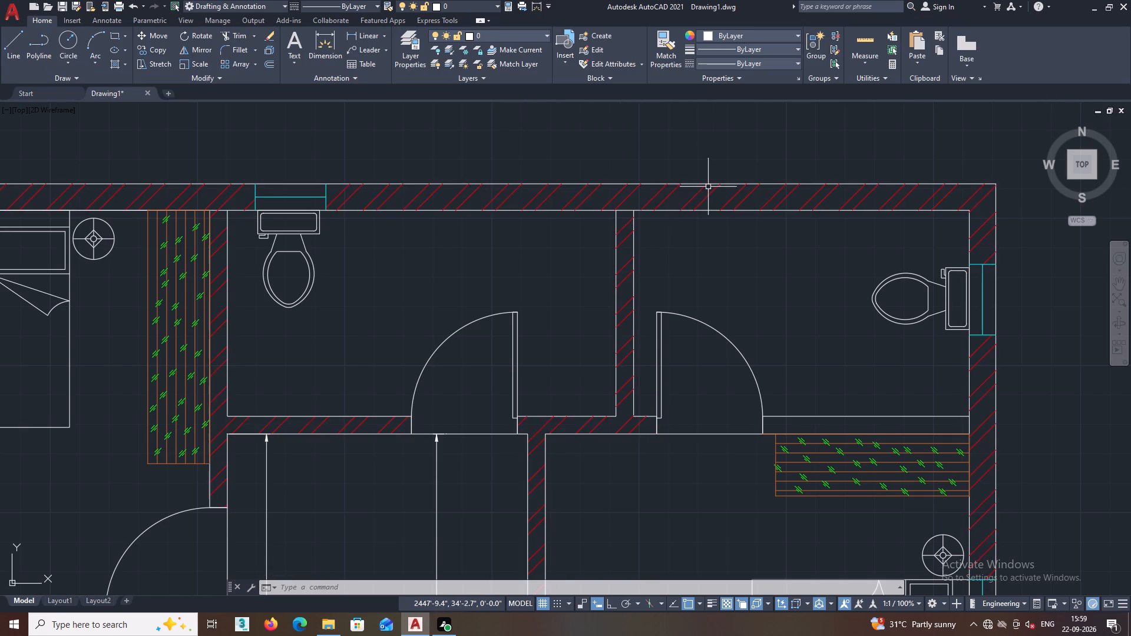
# Start a multiline text box below the bed in the northwest bedroom, with the text height set to 3.5".
pyautogui.scroll(-1, 697, 178)
pyautogui.moveTo(696, 178); pyautogui.dragTo(723, 116, button='middle')
pyautogui.moveTo(601, 178); pyautogui.dragTo(641, 179, button='middle')
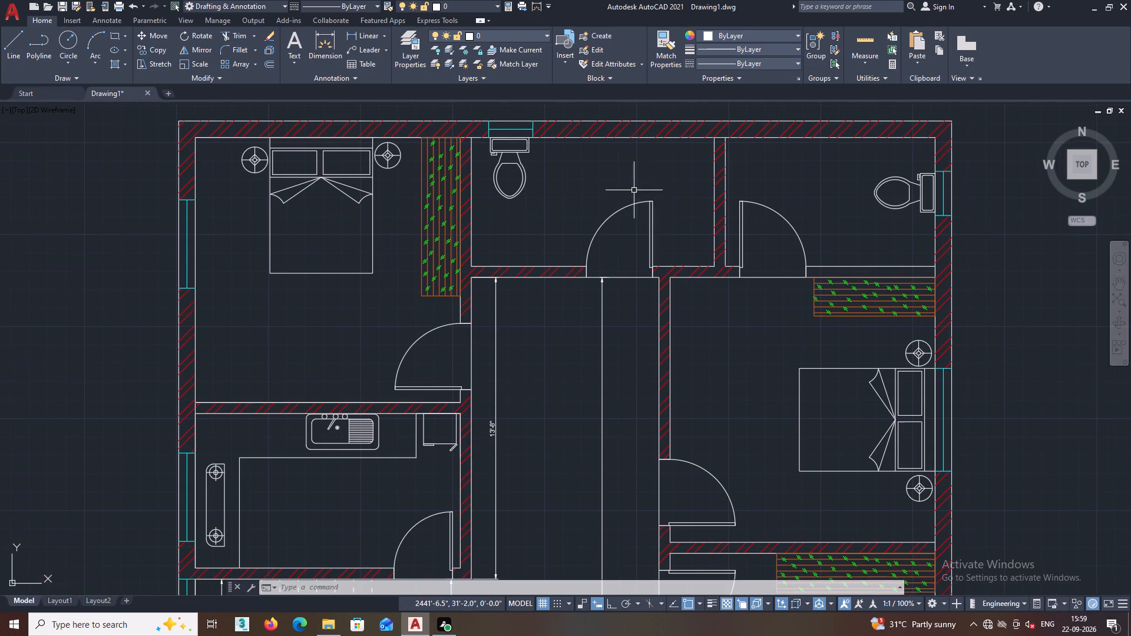
pyautogui.moveTo(631, 195); pyautogui.dragTo(665, 176, button='middle')
pyautogui.scroll(-2, 594, 200)
pyautogui.moveTo(583, 236); pyautogui.dragTo(634, 212, button='middle')
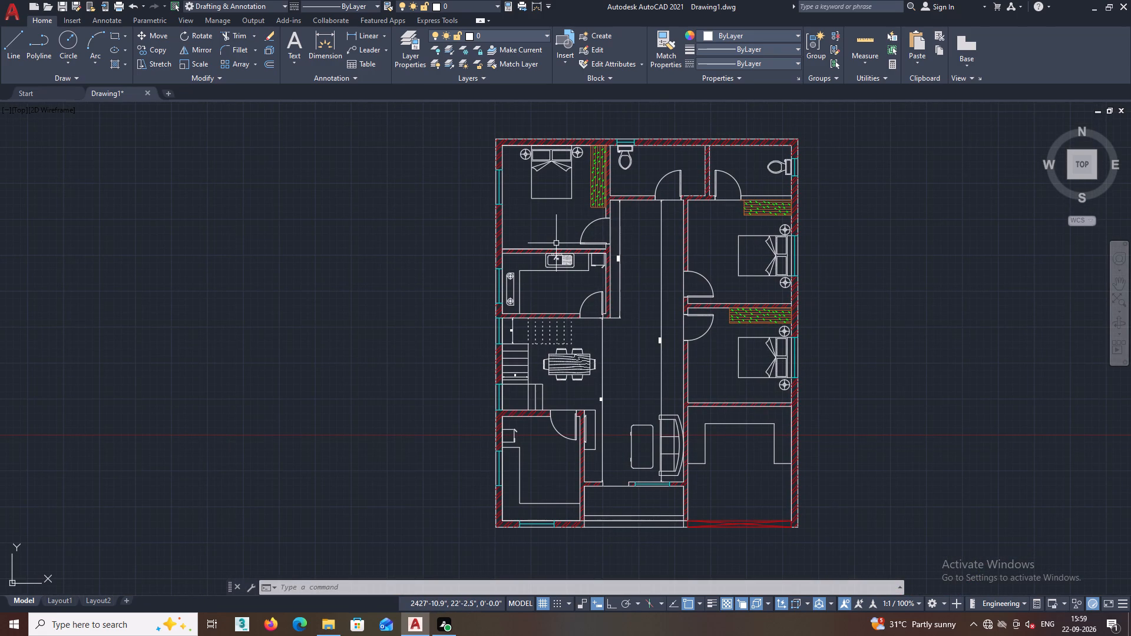
pyautogui.press('t')
pyautogui.scroll(2, 555, 214)
pyautogui.click(594, 272)
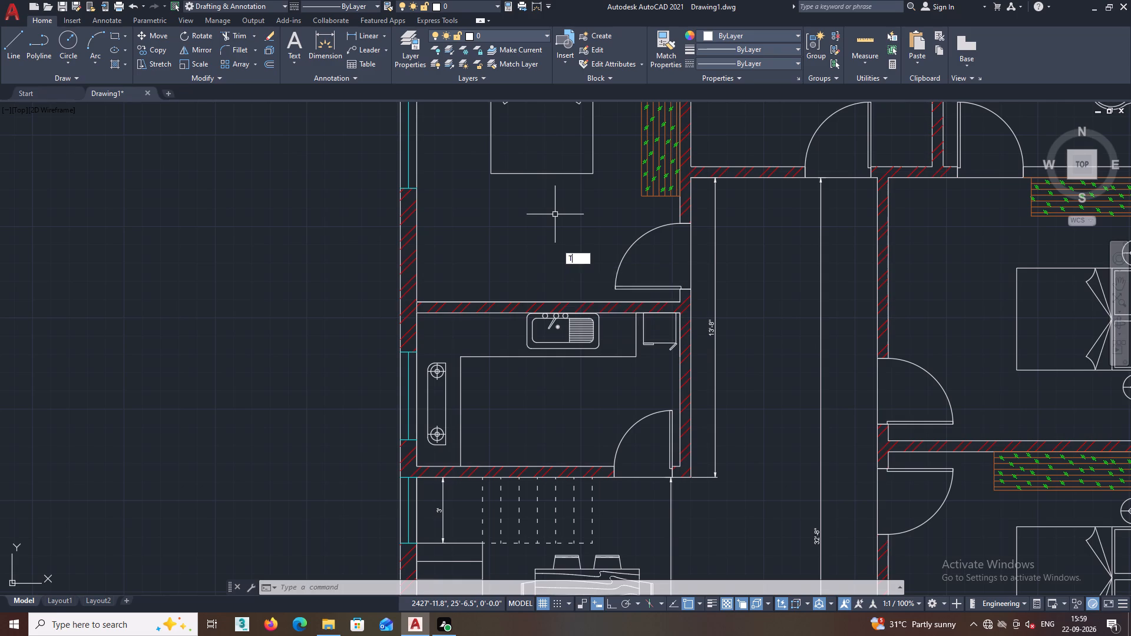
pyautogui.scroll(1, 488, 214)
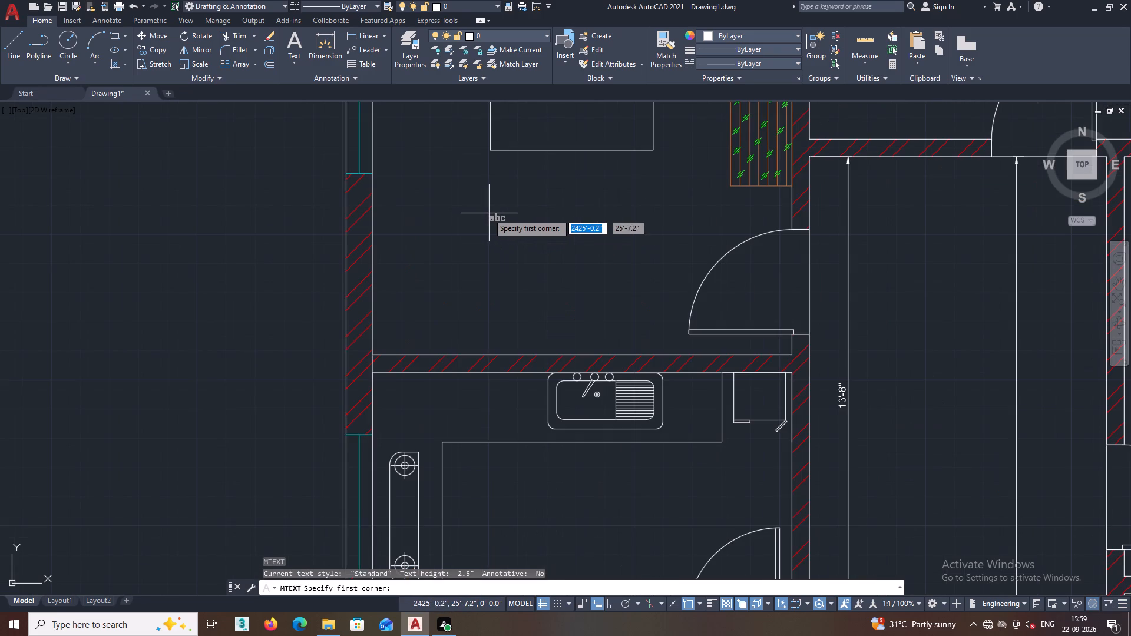
pyautogui.click(478, 211)
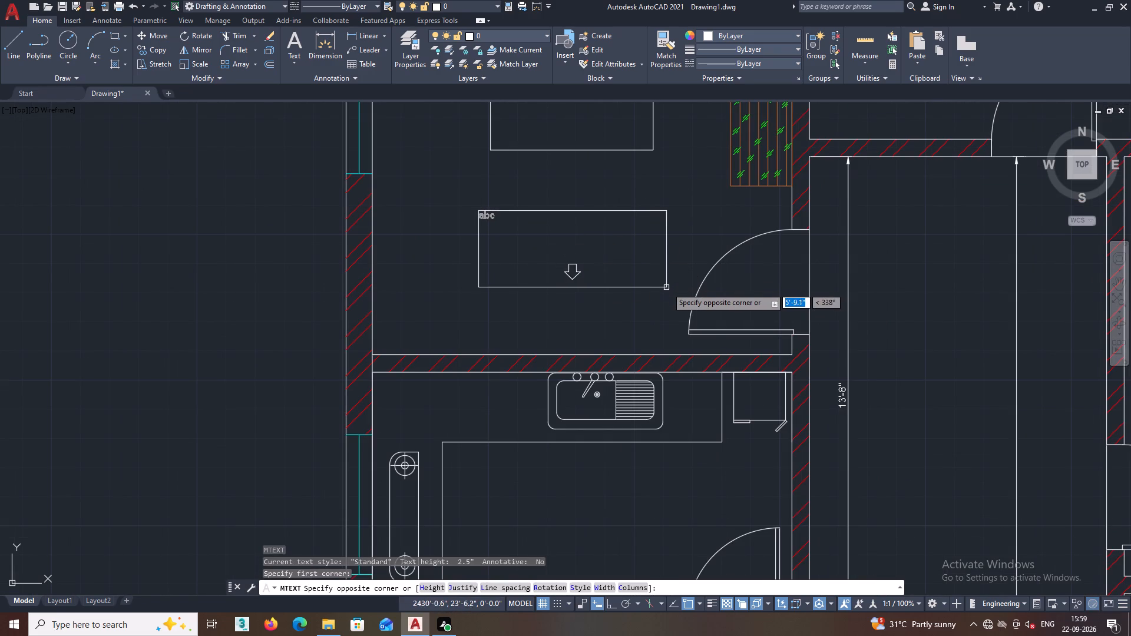
pyautogui.click(670, 288)
pyautogui.rightClick(670, 288)
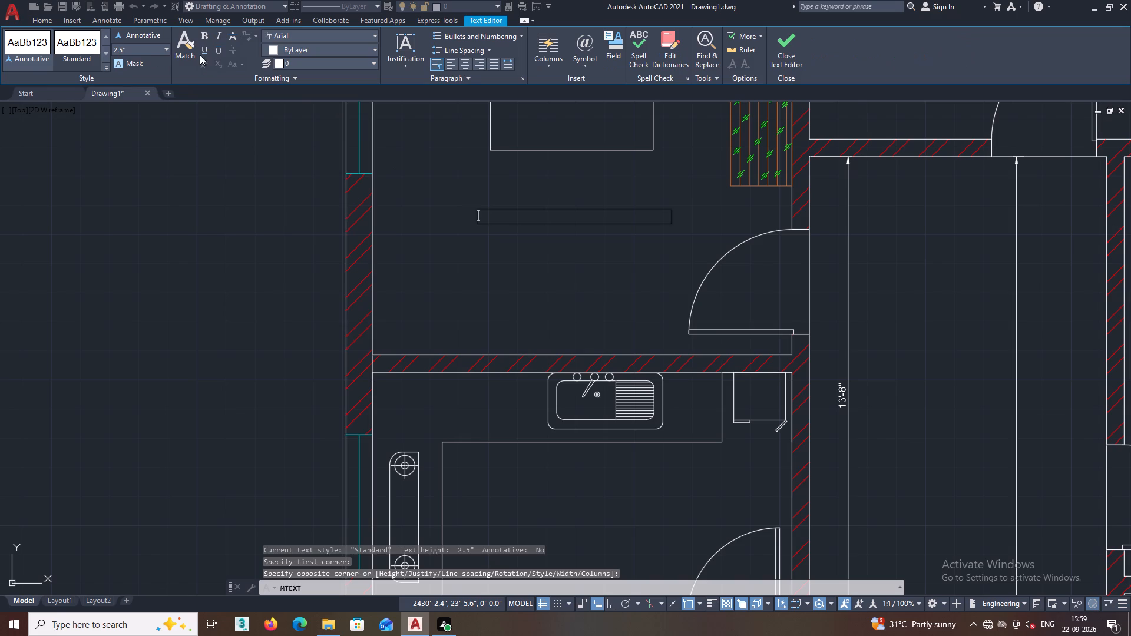
pyautogui.click(167, 47)
pyautogui.click(147, 47)
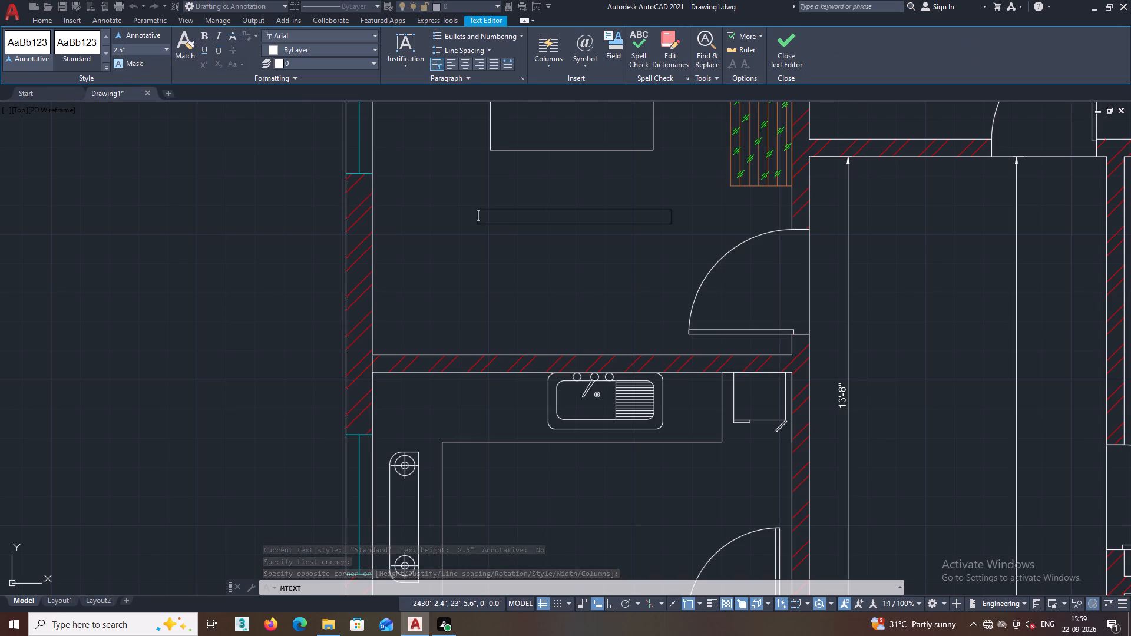
pyautogui.press('BackSpace')
pyautogui.press('BackSpace')
pyautogui.press('BackSpace')
pyautogui.press('BackSpace')
pyautogui.press('BackSpace')
pyautogui.press('BackSpace')
pyautogui.press('BackSpace')
pyautogui.press('BackSpace')
pyautogui.press('BackSpace')
pyautogui.press('BackSpace')
pyautogui.press('BackSpace')
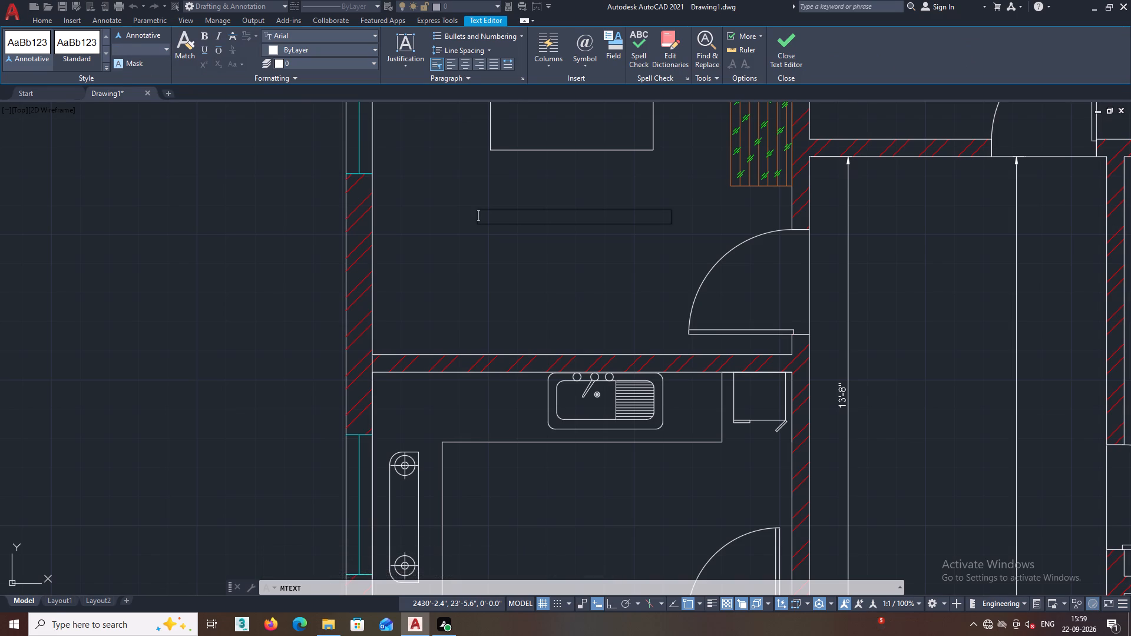
pyautogui.write('3.5')
pyautogui.press('Return')
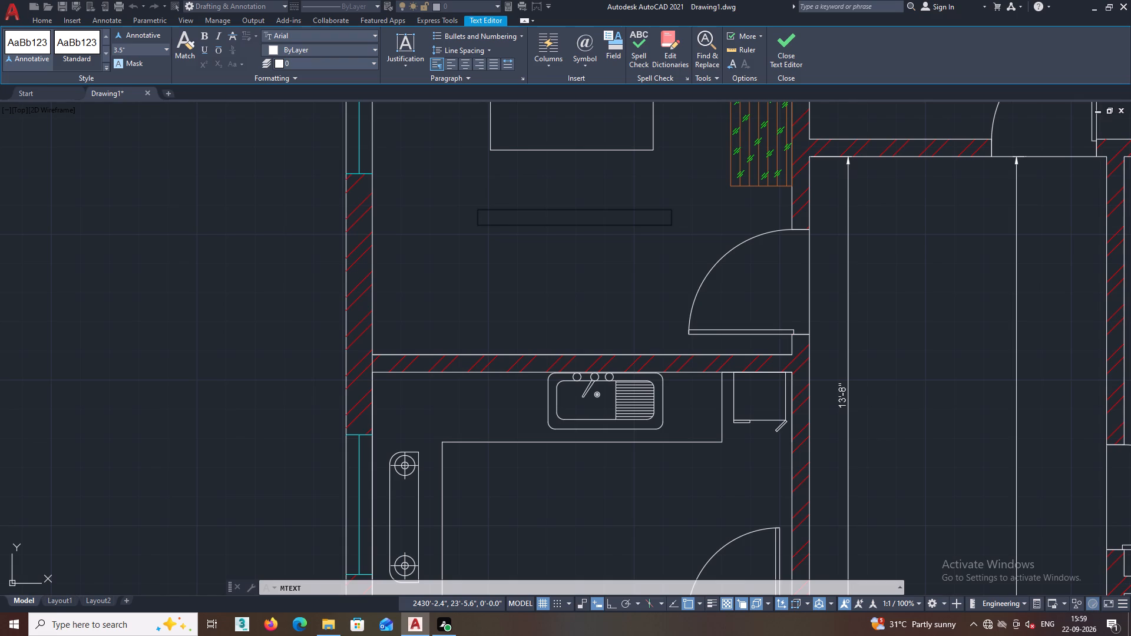
# Enter the two-line room label "BEDROOM-1" and "12'-0" X 12'-0"" in the northwest bedroom's text box and finish the text.
pyautogui.write('BED')
pyautogui.write('ROOM')
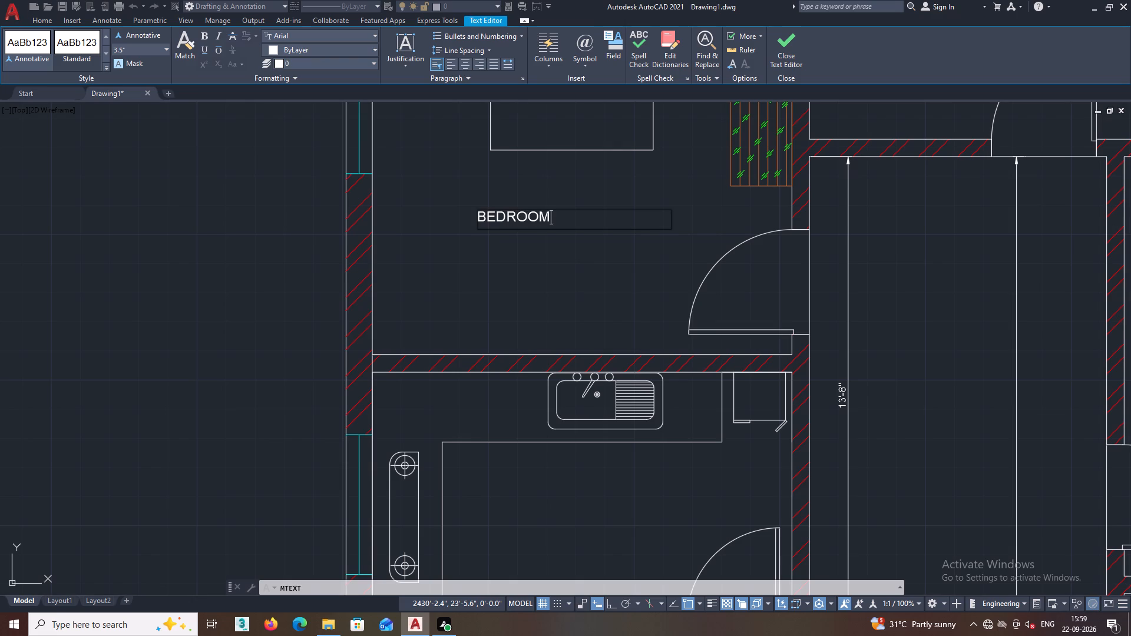
pyautogui.write('-1')
pyautogui.press('Return')
pyautogui.write('12')
pyautogui.press("'")
pyautogui.press('-')
pyautogui.press('0')
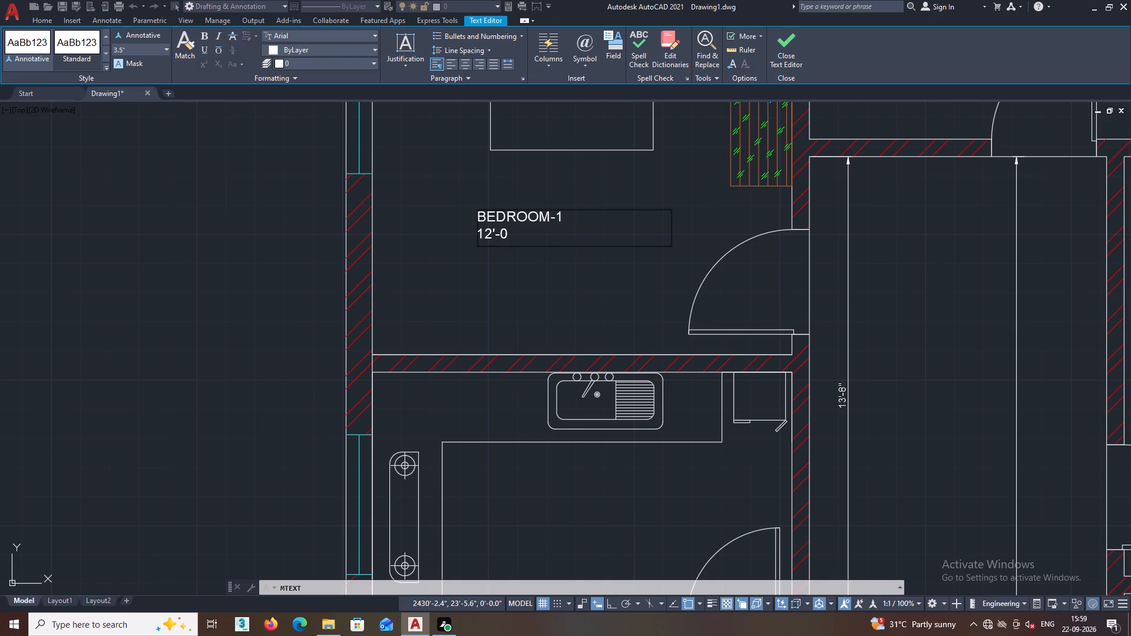
pyautogui.write('"')
pyautogui.press('space')
pyautogui.write('X')
pyautogui.press('space')
pyautogui.write("12'")
pyautogui.write('-0"')
pyautogui.moveTo(320, 409); pyautogui.dragTo(254, 398, button='middle')
pyautogui.moveTo(246, 395); pyautogui.dragTo(216, 398, button='middle')
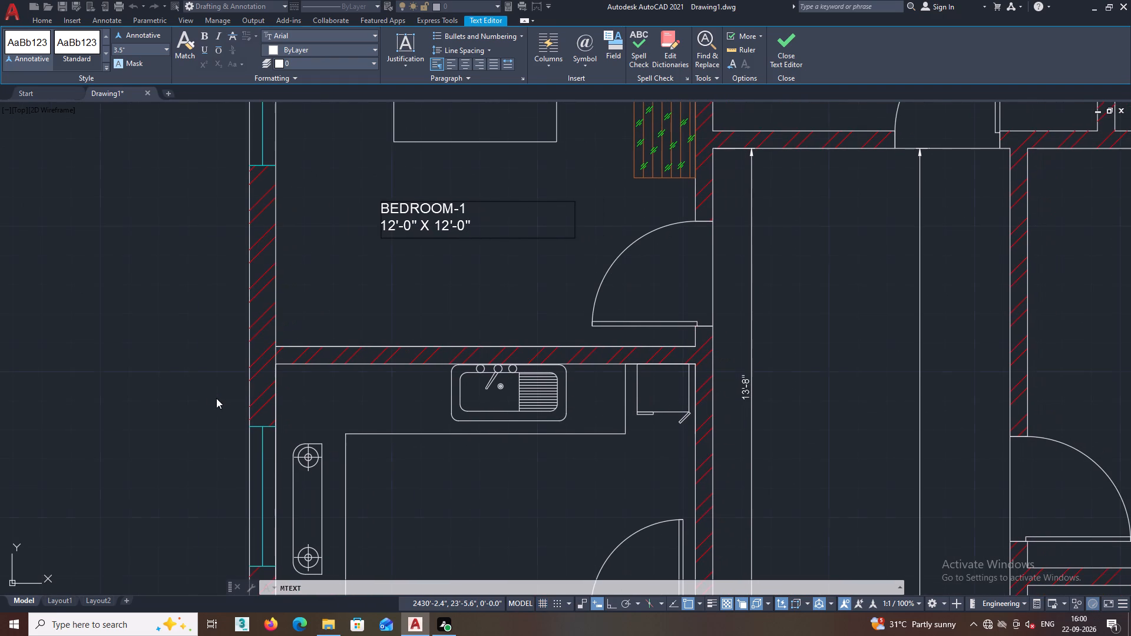
pyautogui.click(216, 386)
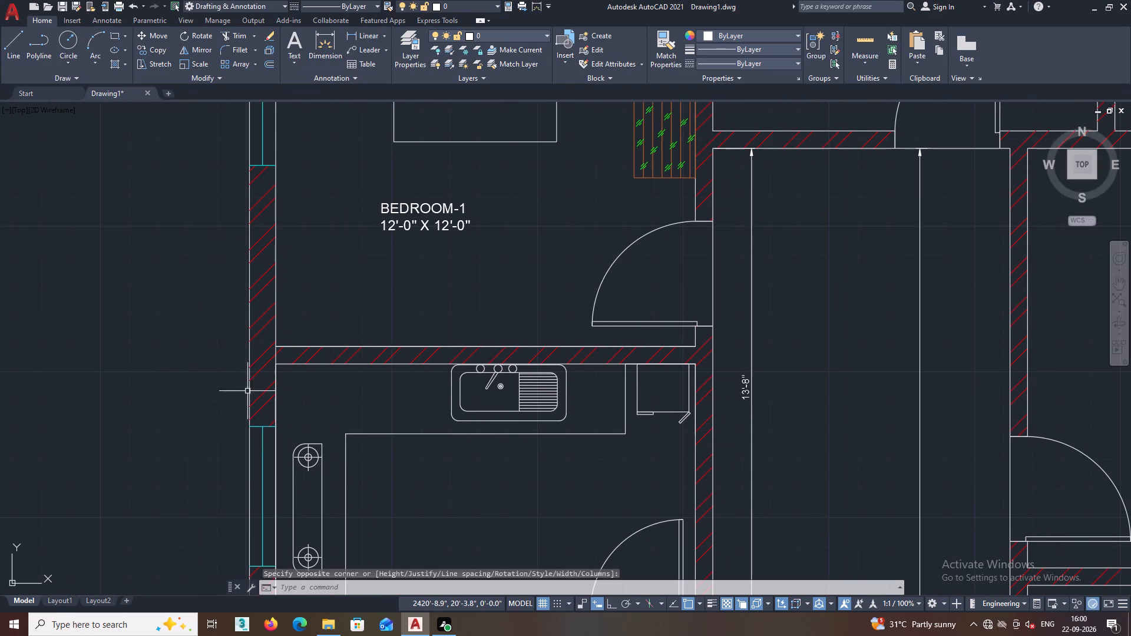
# Copy the BEDROOM-1 label from the northwest bedroom into the open middle of the kitchen below the sink.
pyautogui.middleClick(331, 402)
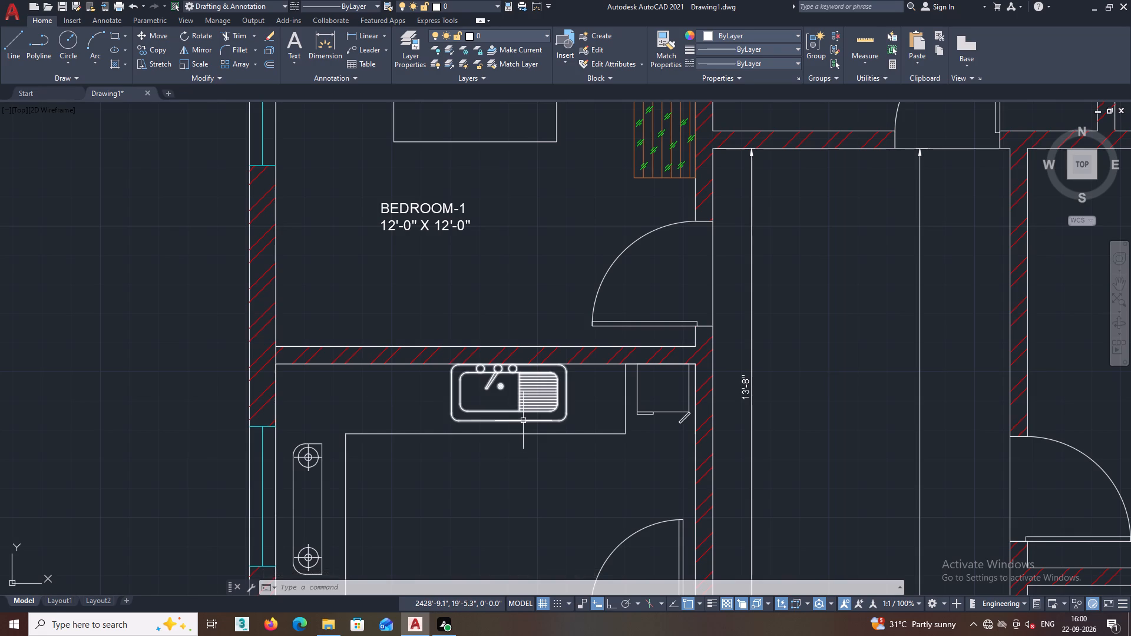
pyautogui.moveTo(520, 415); pyautogui.dragTo(481, 433, button='middle')
pyautogui.moveTo(488, 429); pyautogui.dragTo(421, 466, button='middle')
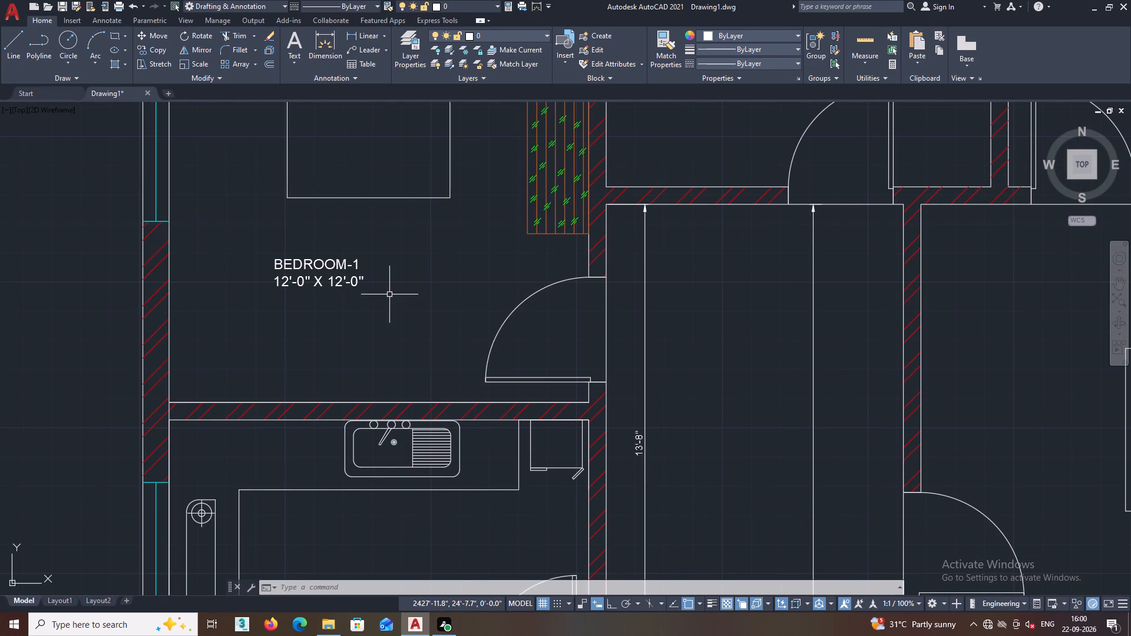
pyautogui.click(367, 304)
pyautogui.click(257, 243)
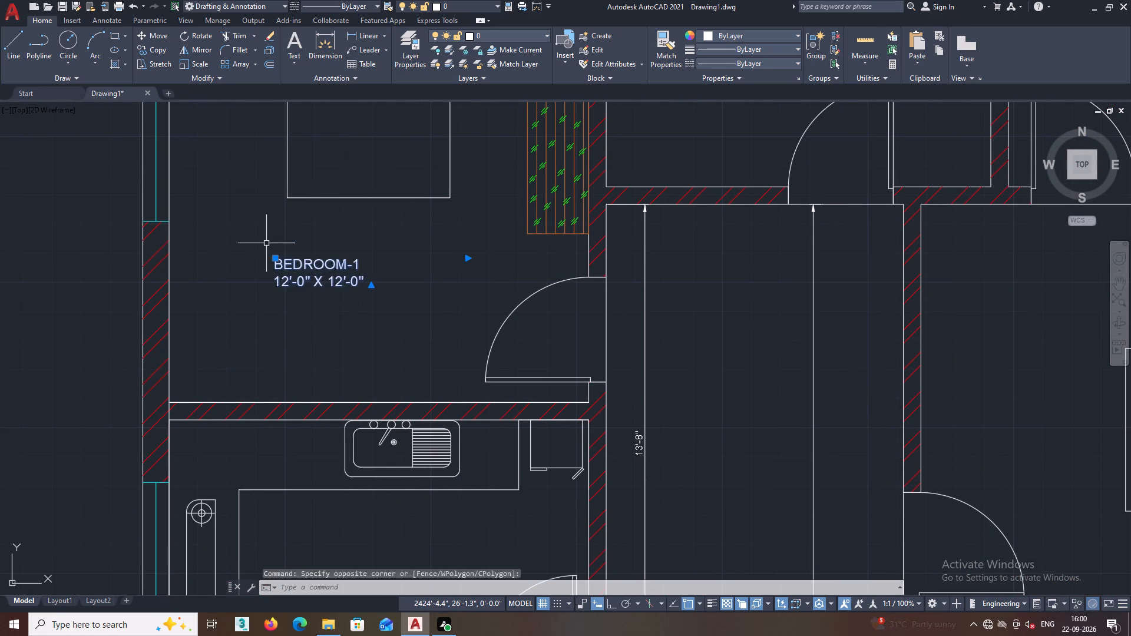
pyautogui.rightClick(270, 241)
pyautogui.click(307, 370)
pyautogui.click(302, 266)
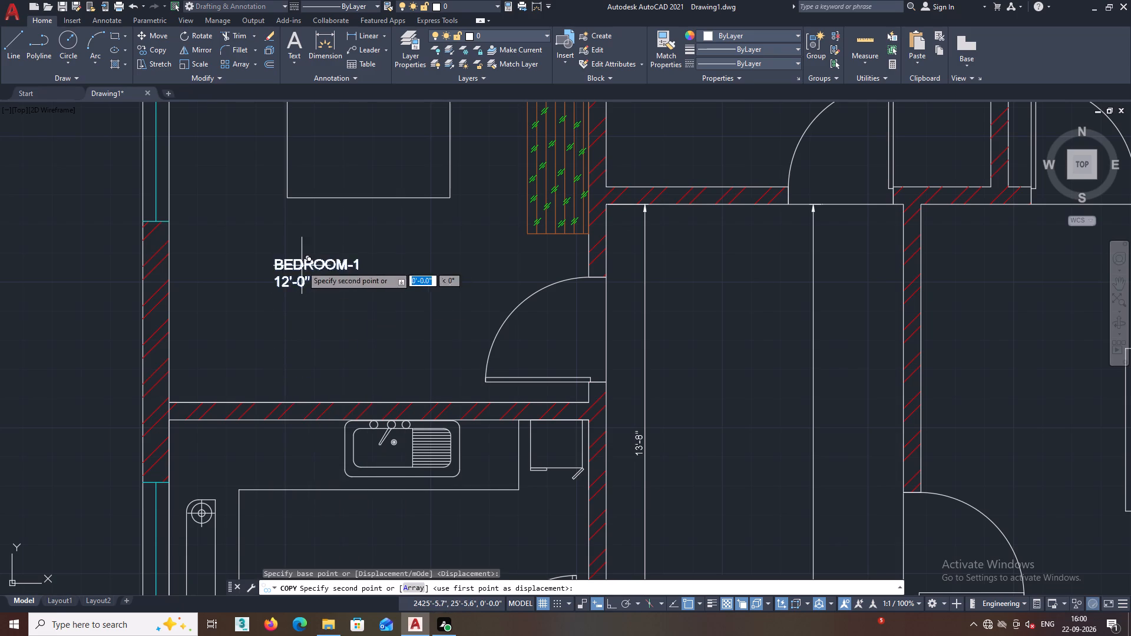
pyautogui.scroll(-2, 386, 421)
pyautogui.moveTo(411, 463); pyautogui.dragTo(404, 363, button='middle')
pyautogui.moveTo(408, 392); pyautogui.dragTo(412, 369, button='middle')
pyautogui.scroll(2, 408, 389)
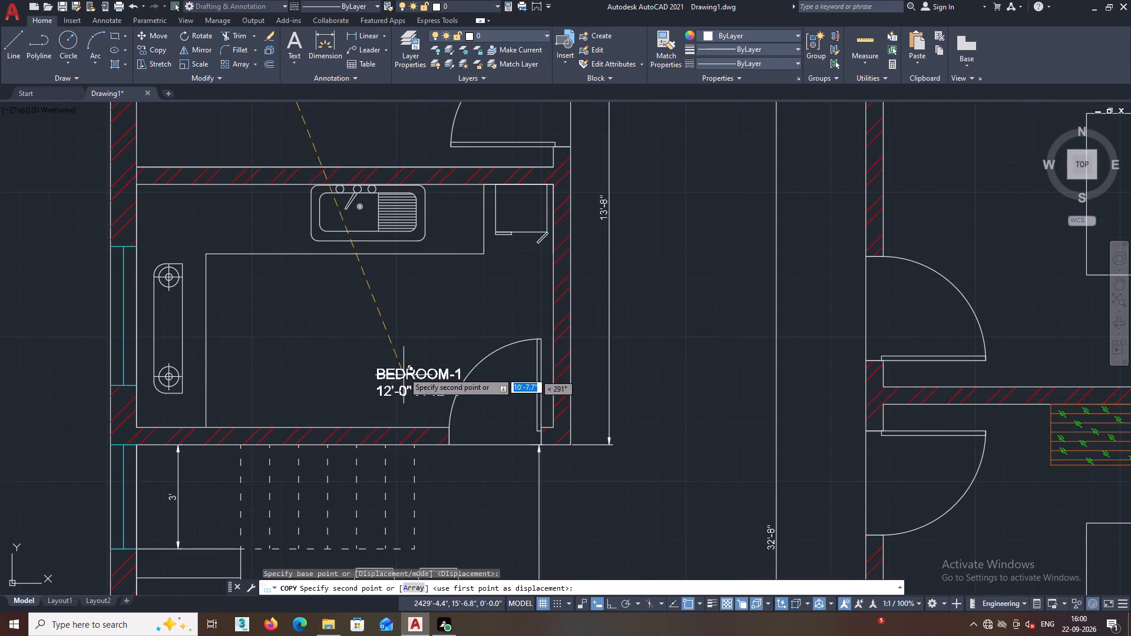
pyautogui.click(359, 319)
# Place another copy of the BEDROOM-1 label in the north bathroom, between its toilet and the partition wall.
pyautogui.middleClick(379, 332)
pyautogui.scroll(-2, 379, 332)
pyautogui.moveTo(381, 375); pyautogui.dragTo(385, 363, button='middle')
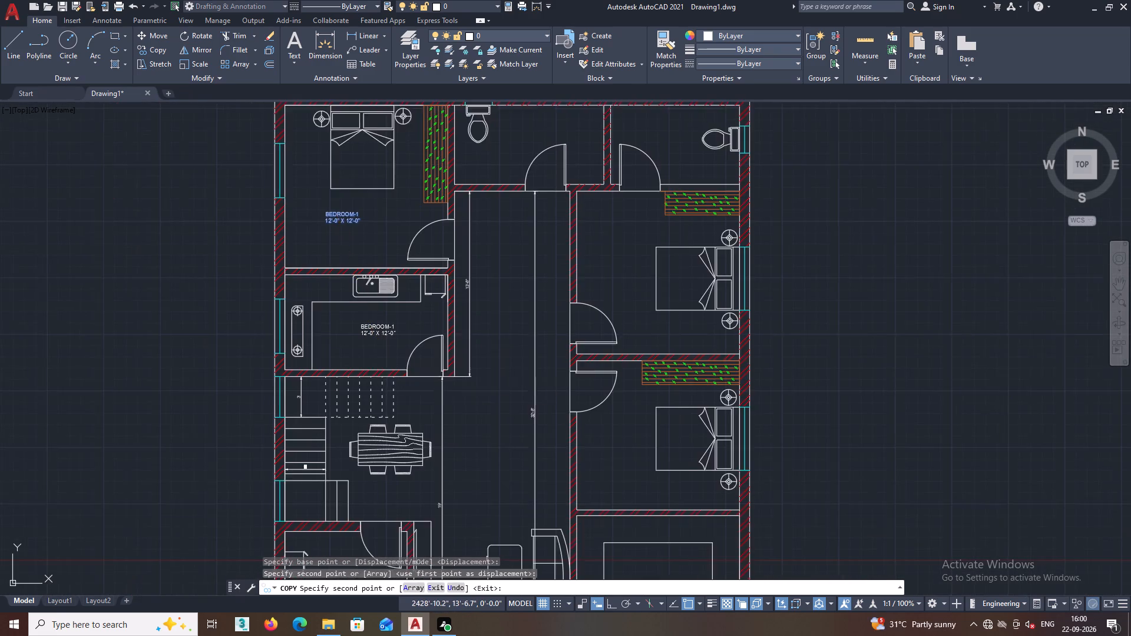
pyautogui.moveTo(385, 363); pyautogui.dragTo(393, 305, button='middle')
pyautogui.moveTo(399, 372); pyautogui.dragTo(322, 353, button='middle')
pyautogui.moveTo(480, 368); pyautogui.dragTo(460, 458, button='middle')
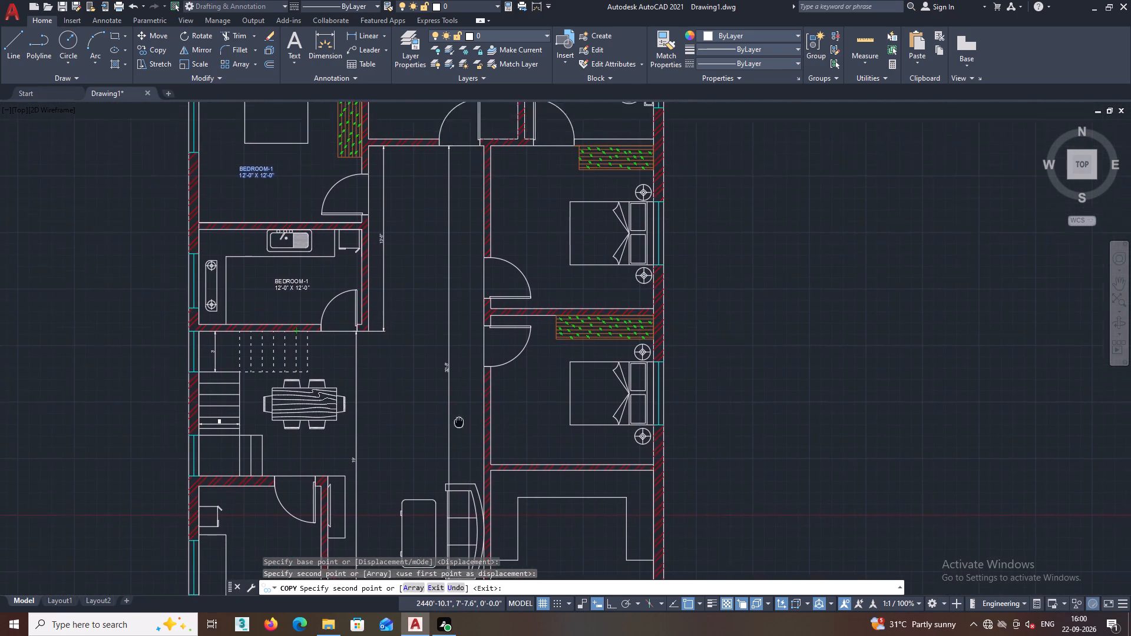
pyautogui.moveTo(460, 458); pyautogui.dragTo(463, 525, button='middle')
pyautogui.moveTo(454, 334); pyautogui.dragTo(425, 511, button='middle')
pyautogui.scroll(-1, 454, 334)
pyautogui.scroll(3, 424, 372)
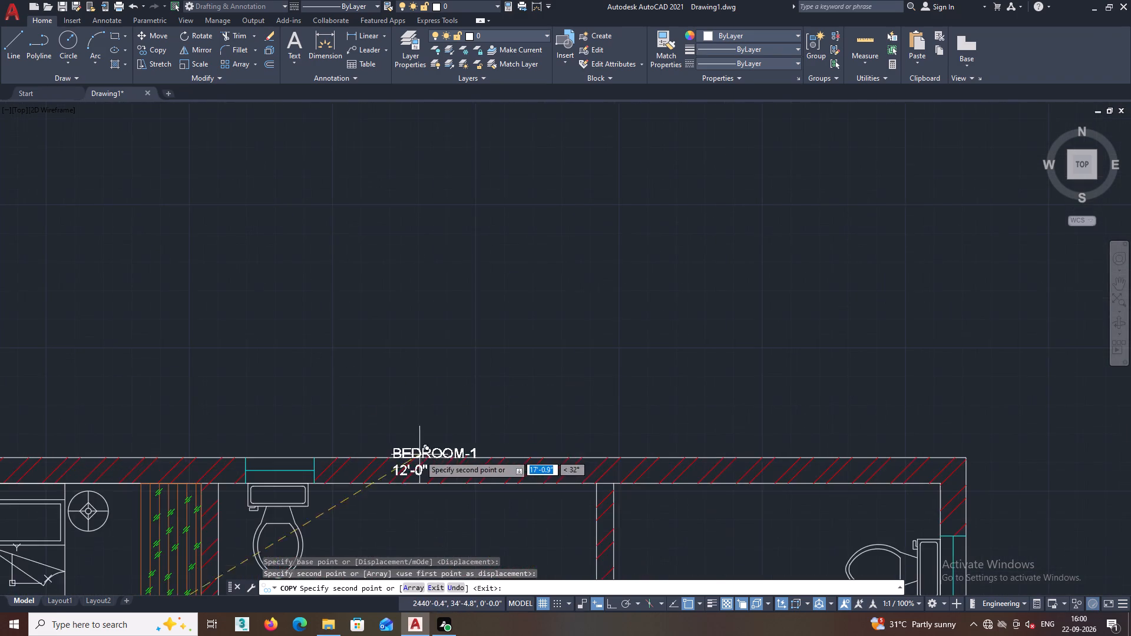
pyautogui.moveTo(420, 455); pyautogui.dragTo(441, 261, button='middle')
pyautogui.scroll(2, 438, 333)
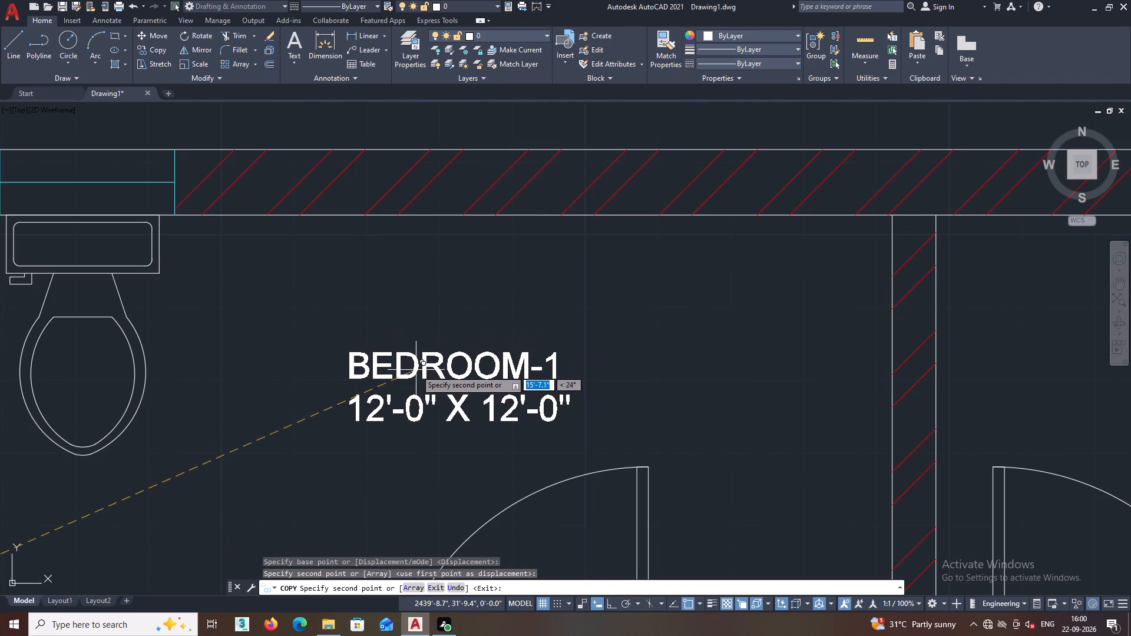
pyautogui.click(414, 353)
# Place a copy of the BEDROOM-1 label in the upper east bedroom, between the west wall and the bed.
pyautogui.scroll(-2, 416, 352)
pyautogui.moveTo(428, 375); pyautogui.dragTo(375, 325, button='middle')
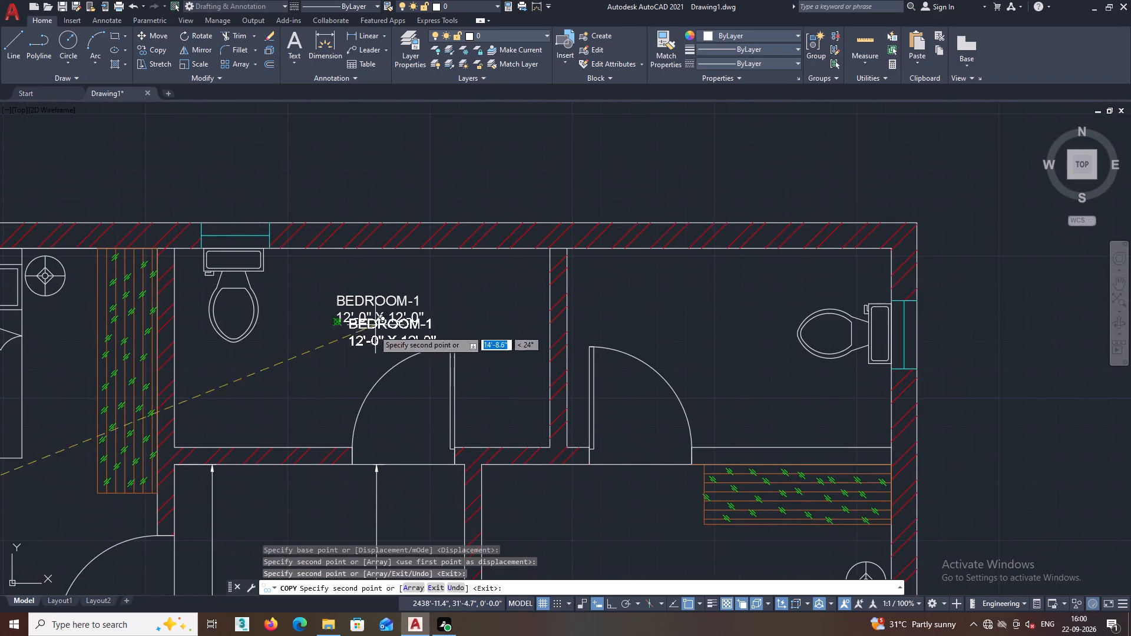
pyautogui.moveTo(458, 393); pyautogui.dragTo(401, 380, button='middle')
pyautogui.scroll(1, 616, 305)
pyautogui.scroll(-2, 650, 290)
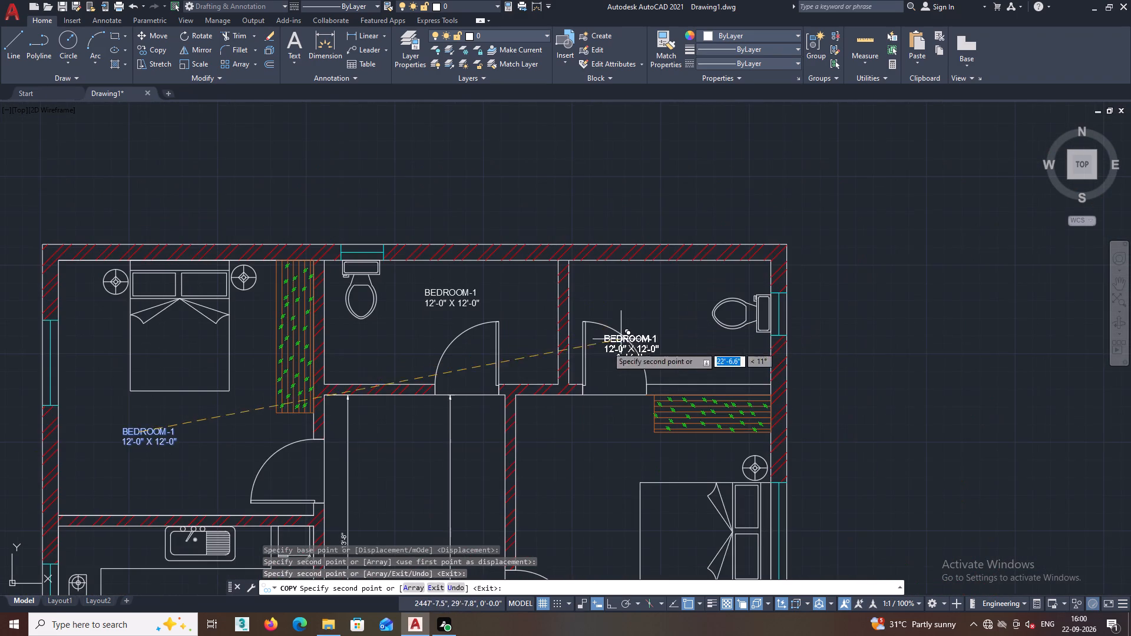
pyautogui.moveTo(601, 352); pyautogui.dragTo(593, 256, button='middle')
pyautogui.moveTo(571, 339); pyautogui.dragTo(587, 230, button='middle')
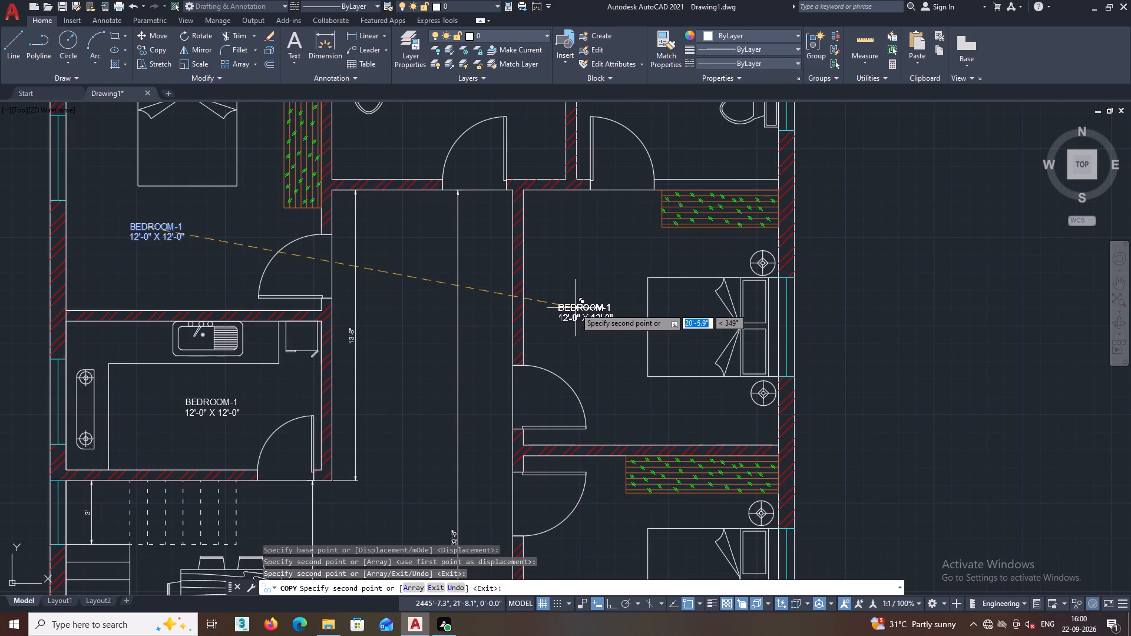
pyautogui.click(576, 307)
# Place another copy of the BEDROOM-1 label in the lower east bedroom, west of its bed.
pyautogui.moveTo(589, 332); pyautogui.dragTo(604, 242, button='middle')
pyautogui.scroll(-1, 604, 238)
pyautogui.moveTo(588, 397); pyautogui.dragTo(595, 338, button='middle')
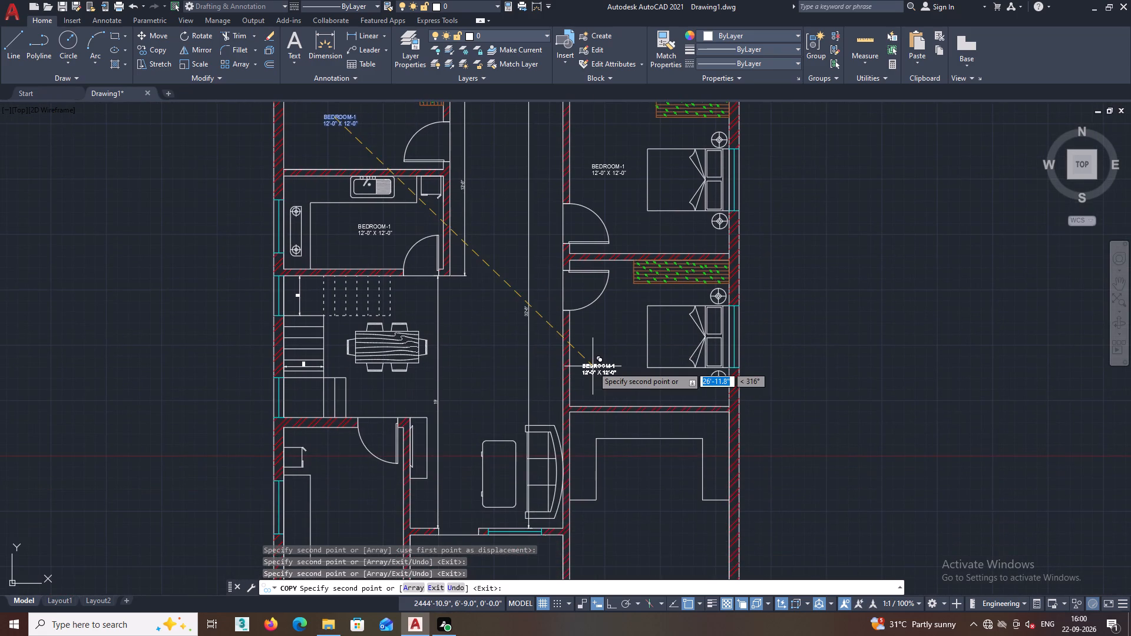
pyautogui.scroll(1, 593, 366)
pyautogui.click(611, 333)
# Place a copy of the BEDROOM-1 label on the hatched wardrobe along the lower east bedroom's north wall.
pyautogui.moveTo(617, 325); pyautogui.dragTo(557, 378, button='middle')
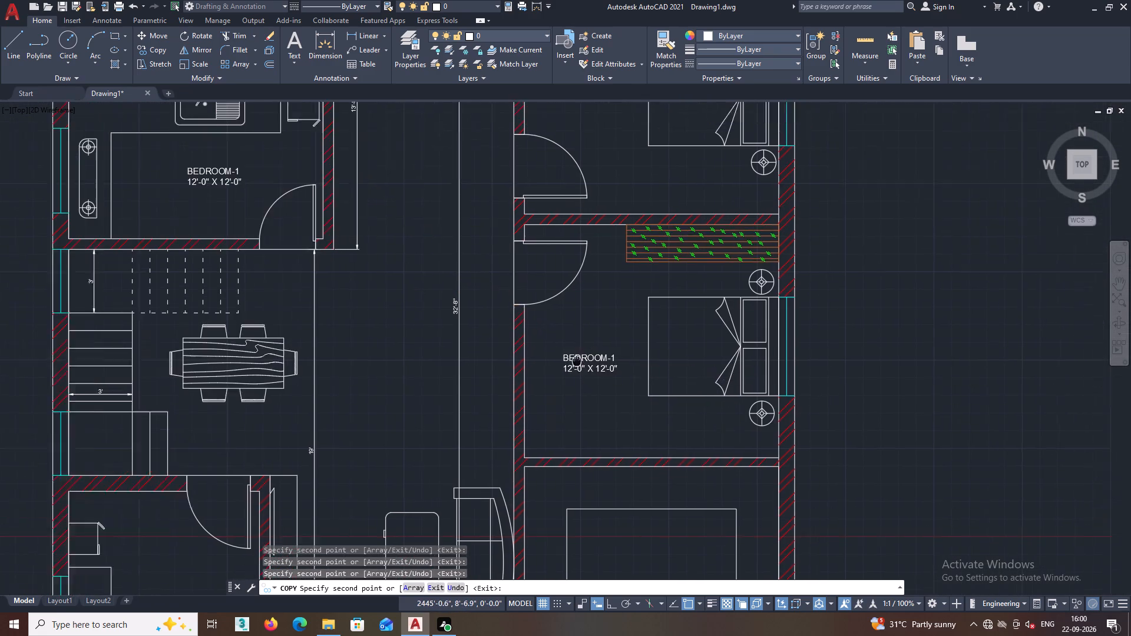
pyautogui.moveTo(557, 378); pyautogui.dragTo(551, 380, button='middle')
pyautogui.scroll(2, 617, 284)
pyautogui.click(717, 247)
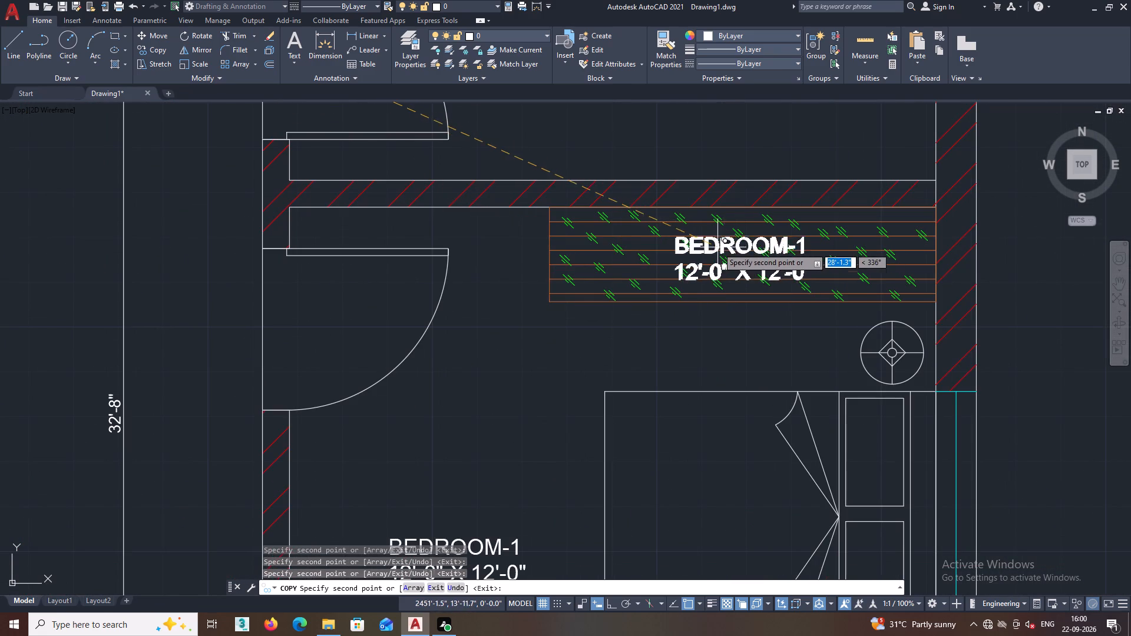
# Place a copy of the BEDROOM-1 label in the southeast room, inside the U-shaped outline.
pyautogui.scroll(-2, 682, 306)
pyautogui.moveTo(646, 387); pyautogui.dragTo(684, 314, button='middle')
pyautogui.moveTo(666, 363); pyautogui.dragTo(683, 290, button='middle')
pyautogui.moveTo(693, 392); pyautogui.dragTo(697, 347, button='middle')
pyautogui.moveTo(733, 470); pyautogui.dragTo(716, 430, button='middle')
pyautogui.click(673, 410)
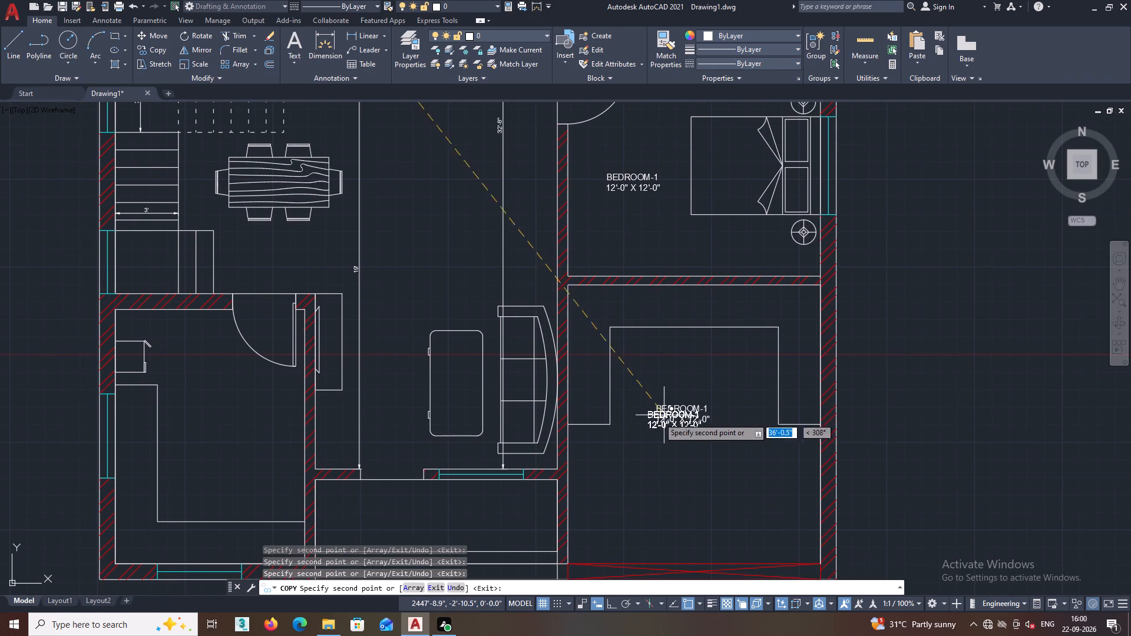
# Place a copy of the BEDROOM-1 label in the narrow space south of the living room's window wall.
pyautogui.moveTo(650, 418); pyautogui.dragTo(720, 399, button='middle')
pyautogui.moveTo(709, 411); pyautogui.dragTo(726, 394, button='middle')
pyautogui.moveTo(677, 422); pyautogui.dragTo(735, 301, button='middle')
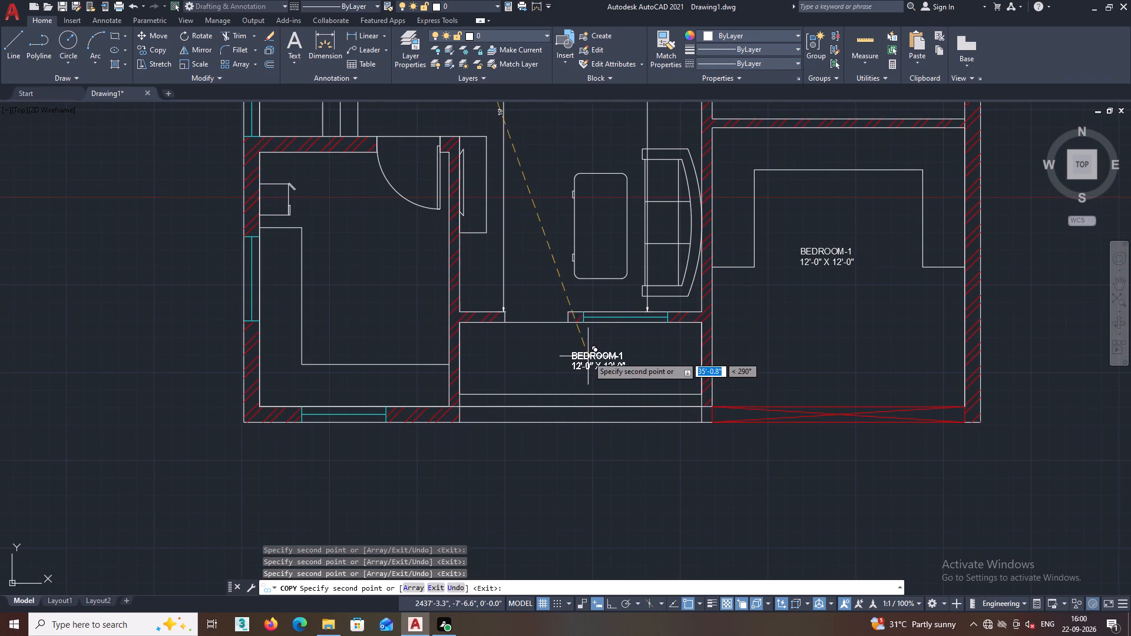
pyautogui.click(579, 353)
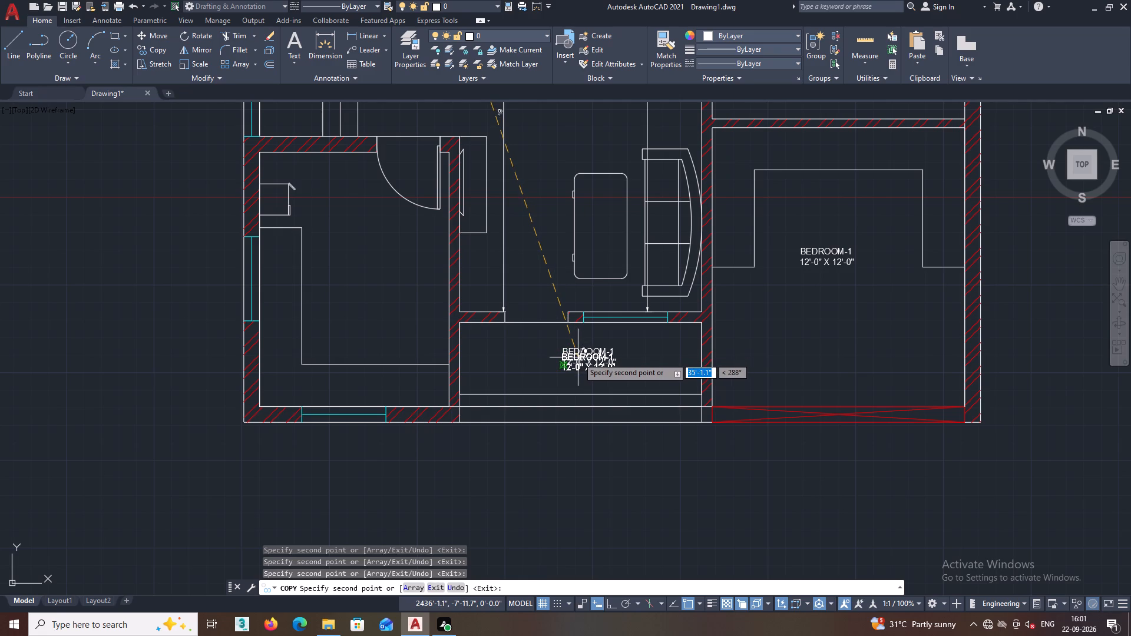
# Place a last copy of the BEDROOM-1 label in the middle of the southwest room and end the copying.
pyautogui.moveTo(576, 357); pyautogui.dragTo(617, 389, button='middle')
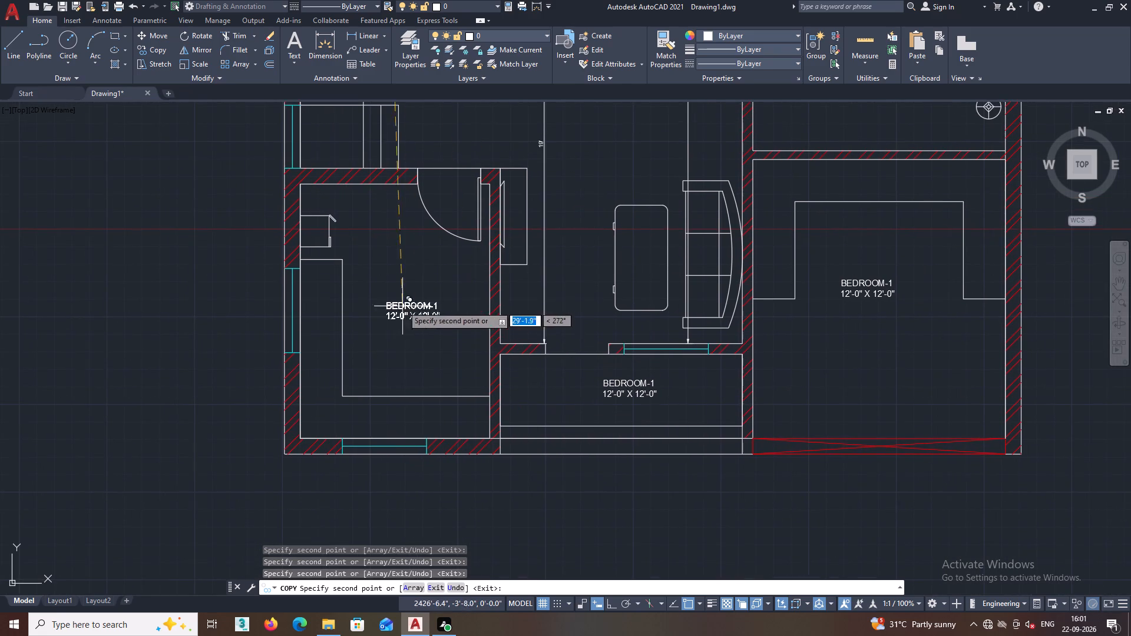
pyautogui.moveTo(402, 306); pyautogui.dragTo(441, 337, button='middle')
pyautogui.click(435, 320)
pyautogui.moveTo(452, 324); pyautogui.dragTo(467, 432, button='middle')
pyautogui.moveTo(479, 410); pyautogui.dragTo(469, 463, button='middle')
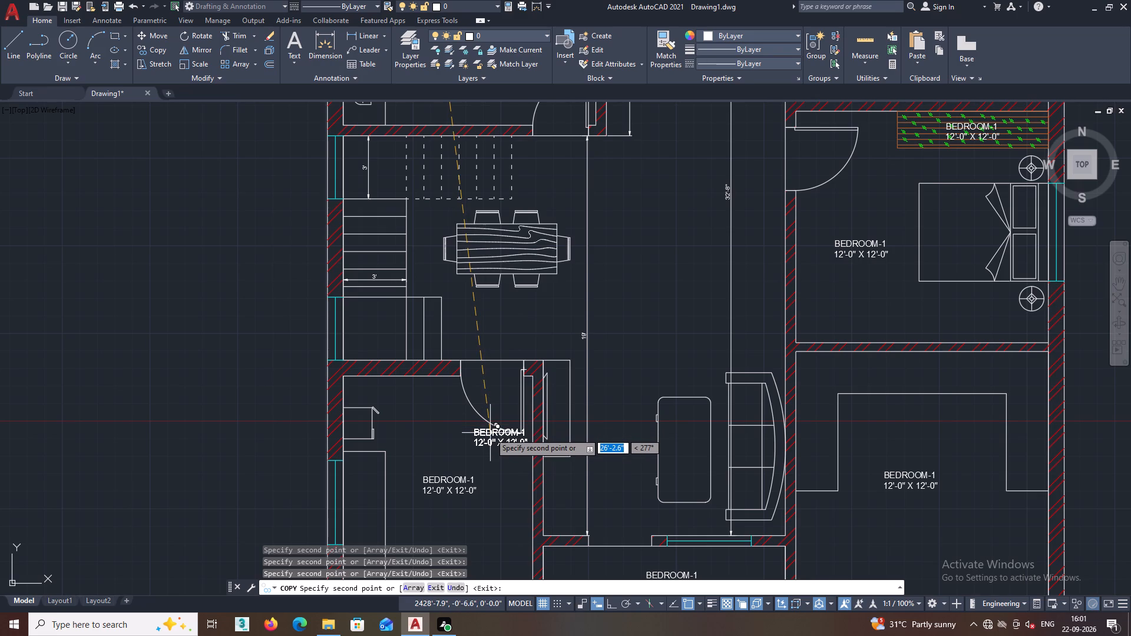
pyautogui.press('Escape')
# Open the north bathroom's copied label for editing and replace its room name with "TOILET / BATH".
pyautogui.moveTo(416, 359); pyautogui.dragTo(330, 630, button='middle')
pyautogui.moveTo(338, 257); pyautogui.dragTo(323, 493, button='middle')
pyautogui.scroll(-1, 326, 377)
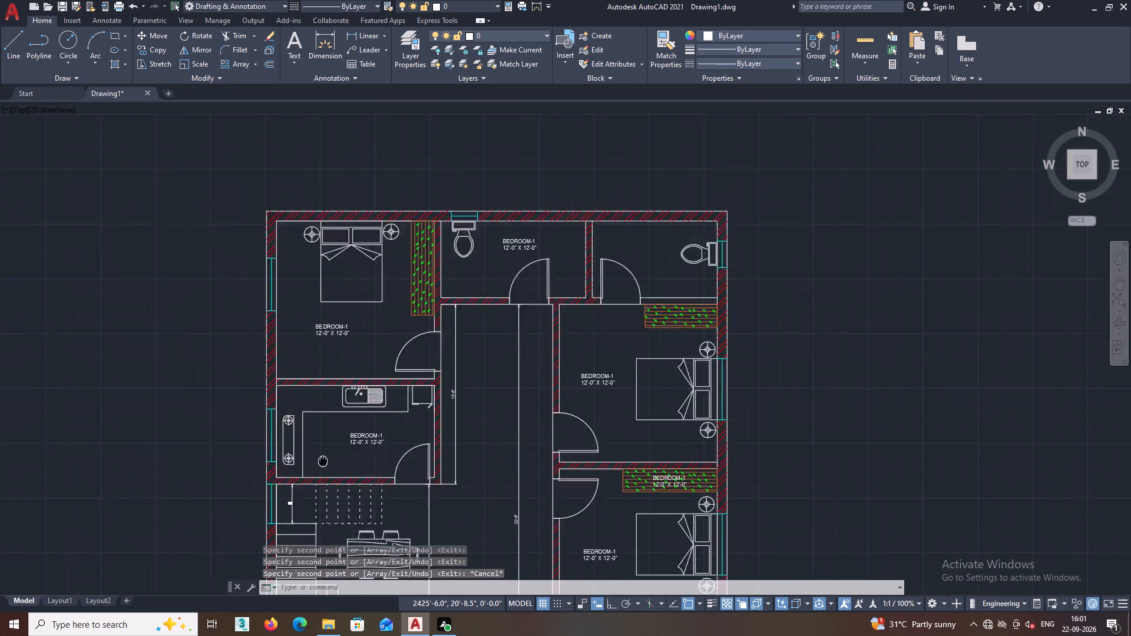
pyautogui.moveTo(323, 493); pyautogui.dragTo(323, 495, button='middle')
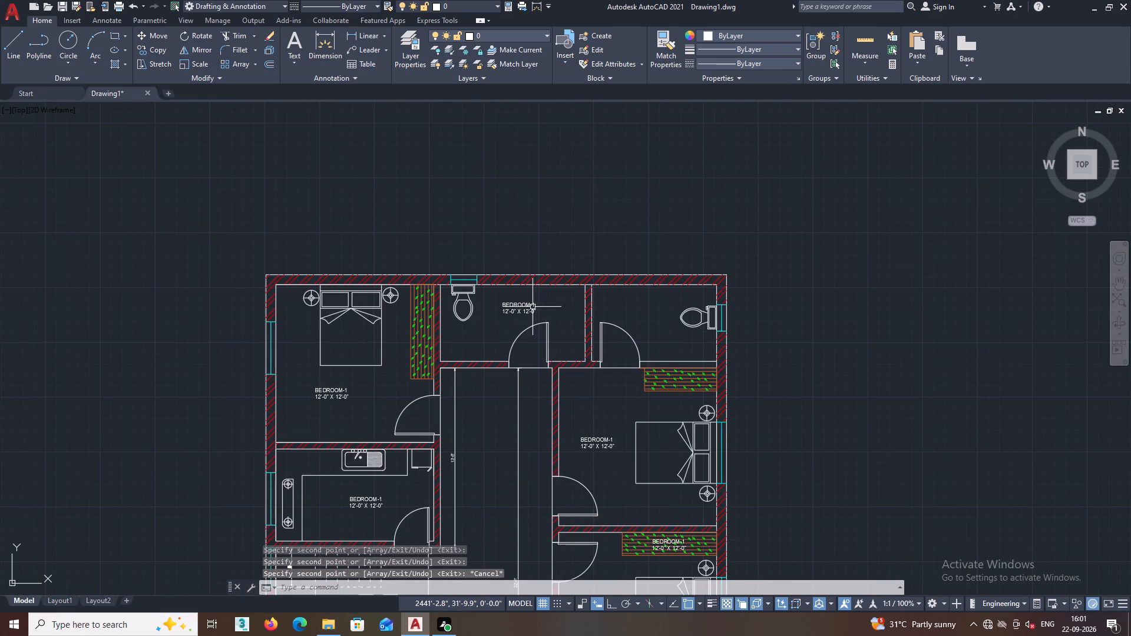
pyautogui.click(533, 307)
pyautogui.rightClick(563, 214)
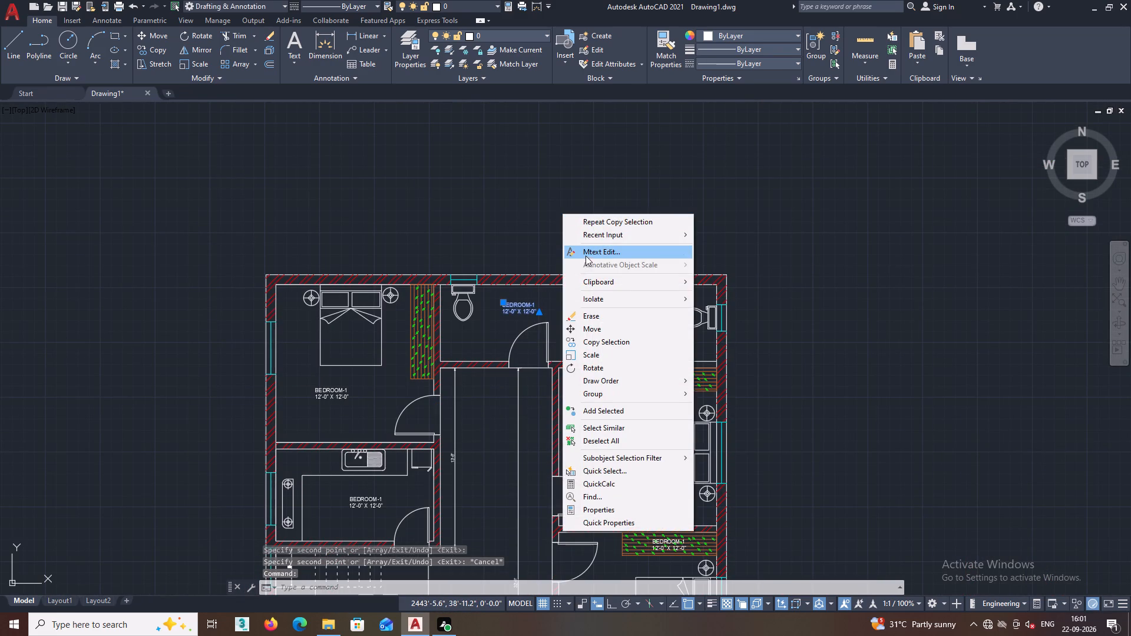
pyautogui.click(586, 256)
pyautogui.scroll(2, 543, 303)
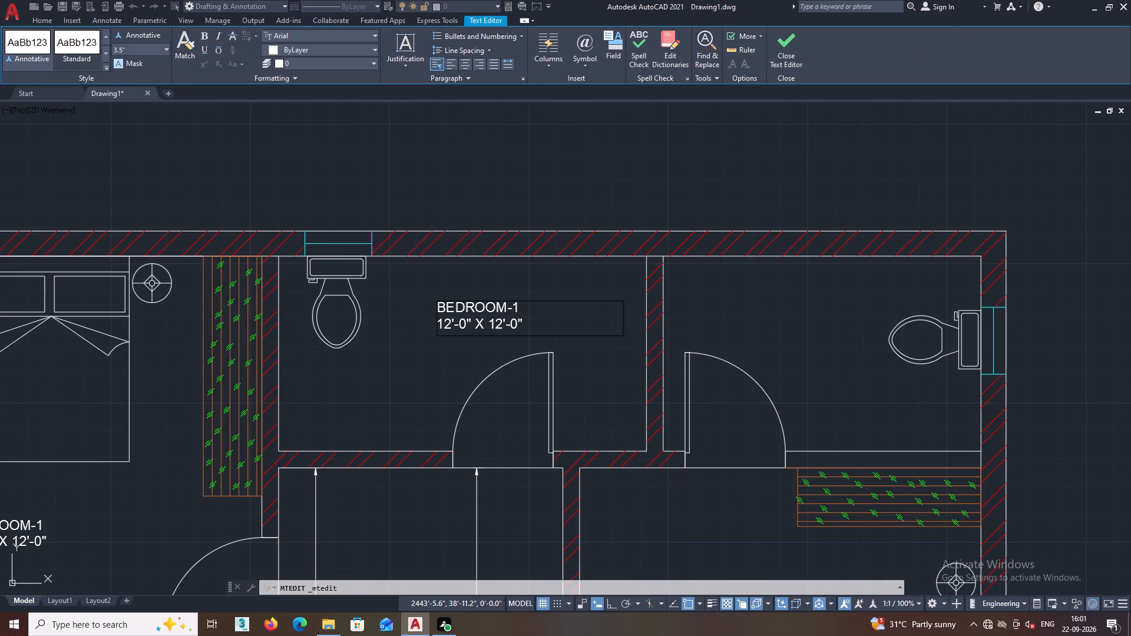
pyautogui.scroll(1, 535, 305)
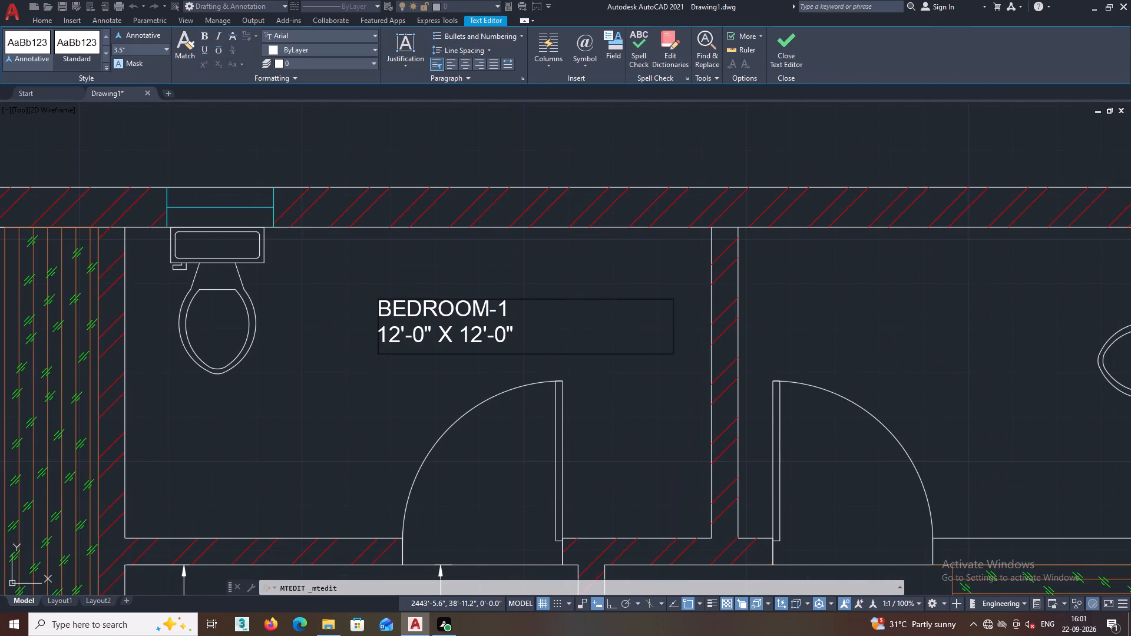
pyautogui.scroll(1, 473, 328)
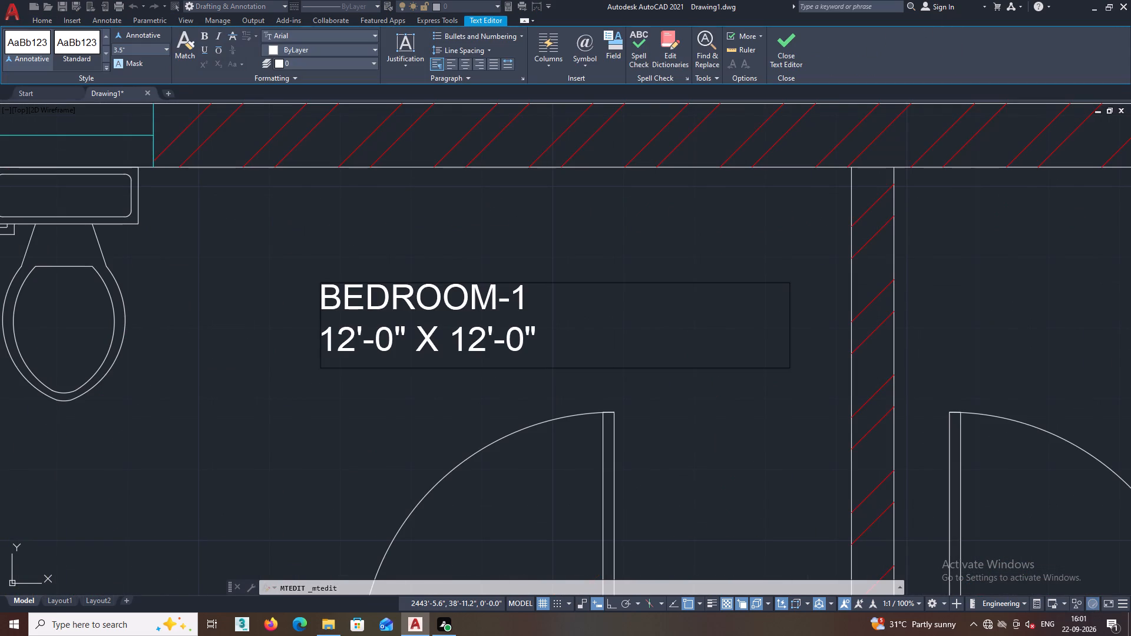
pyautogui.click(541, 294)
pyautogui.press('BackSpace')
pyautogui.press('BackSpace')
pyautogui.press('BackSpace')
pyautogui.press('BackSpace')
pyautogui.press('BackSpace')
pyautogui.press('BackSpace')
pyautogui.press('BackSpace')
pyautogui.press('BackSpace')
pyautogui.press('BackSpace')
pyautogui.press('BackSpace')
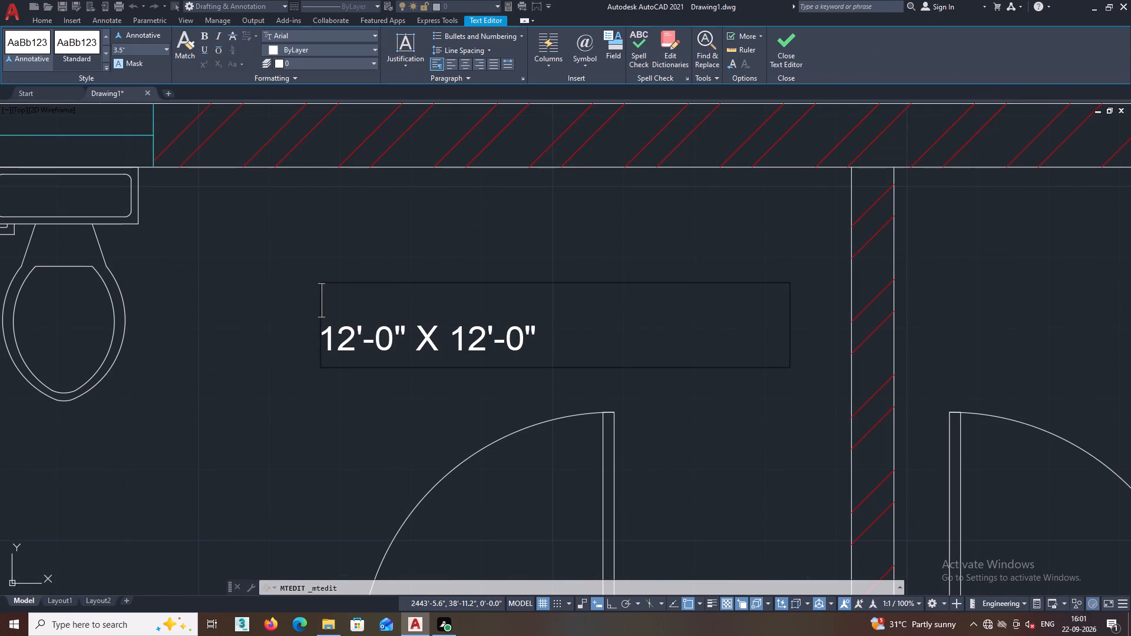
pyautogui.write('TOILET')
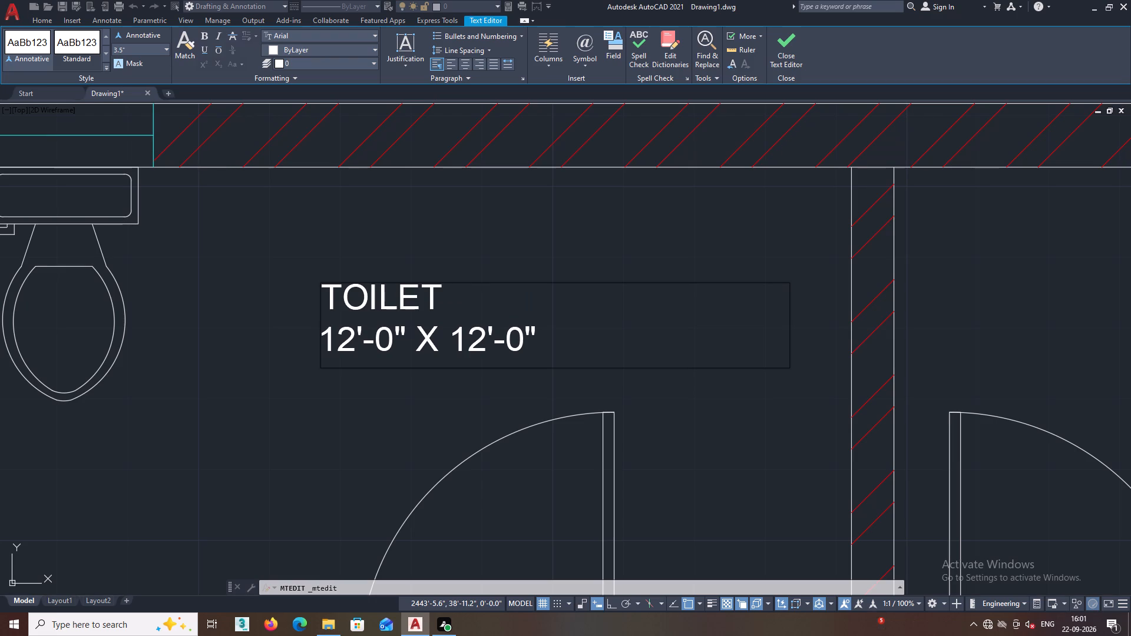
pyautogui.press('space')
pyautogui.write('/')
pyautogui.press('space')
pyautogui.write('BATH')
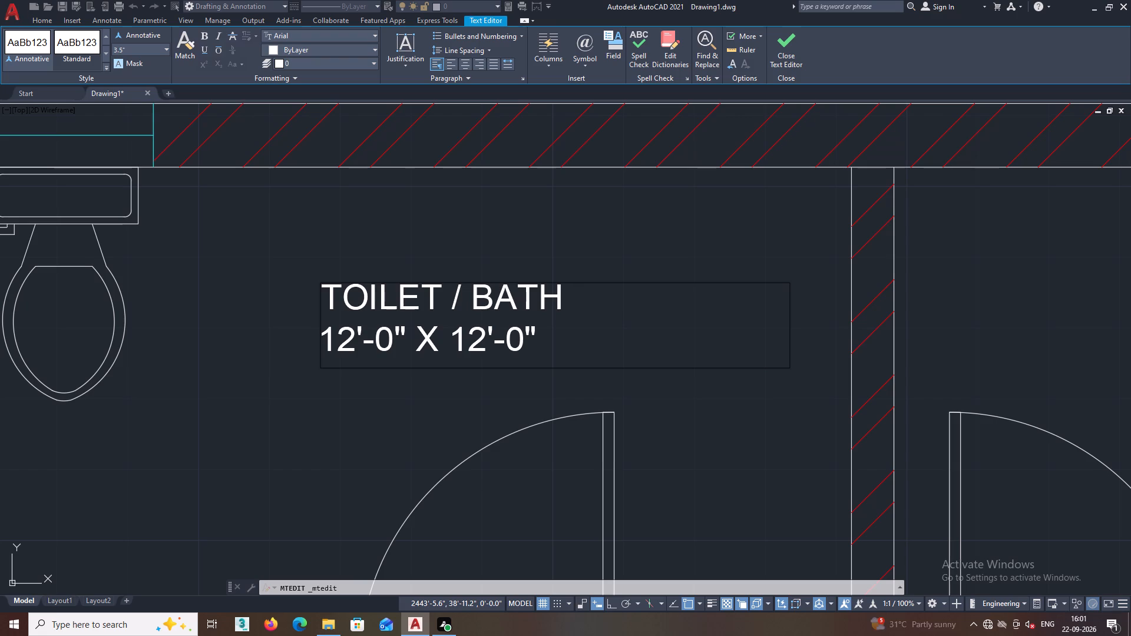
# Change the size line of the TOILET / BATH label to 11'-0" X 5'-10" and finish the text edit.
pyautogui.click(361, 359)
pyautogui.click(352, 358)
pyautogui.press('BackSpace')
pyautogui.press('1')
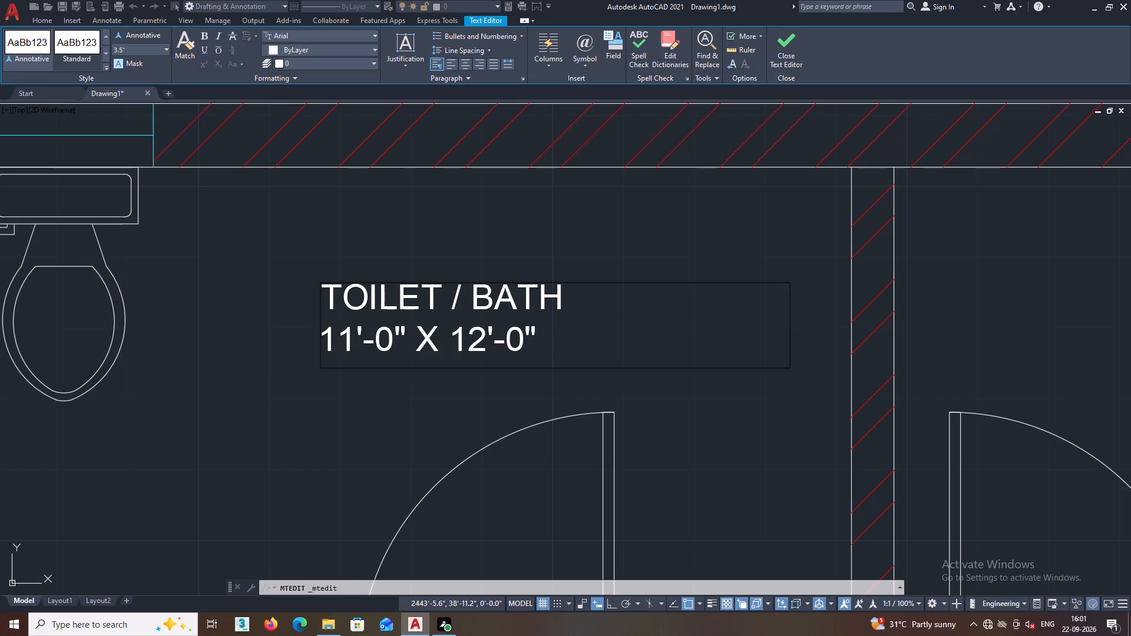
pyautogui.click(495, 350)
pyautogui.click(490, 352)
pyautogui.press('BackSpace')
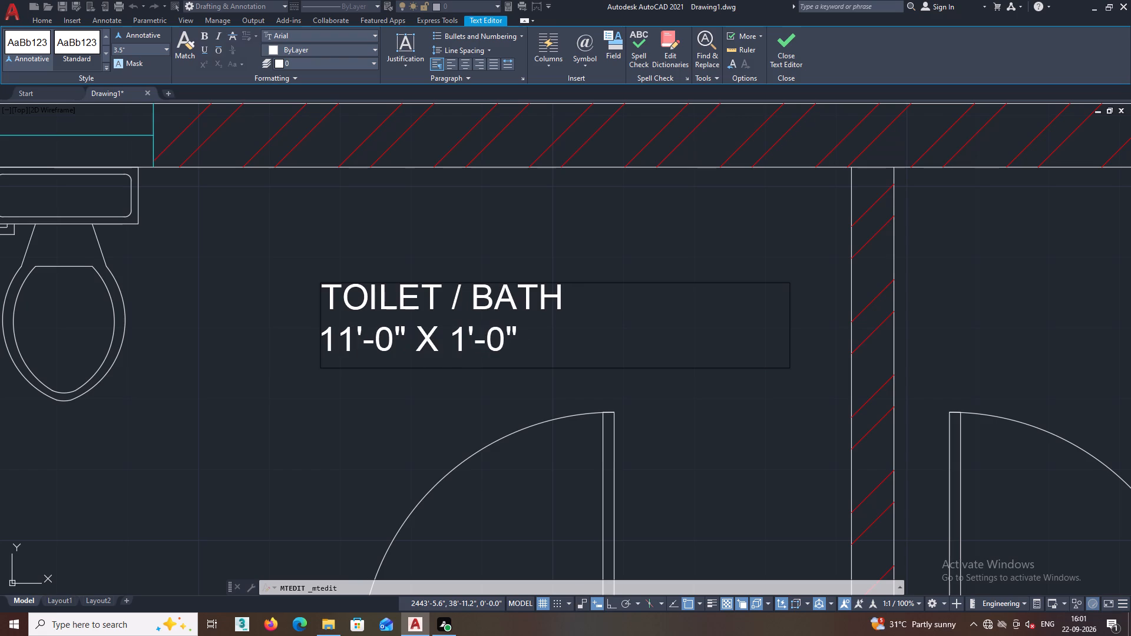
pyautogui.press('BackSpace')
pyautogui.press('5')
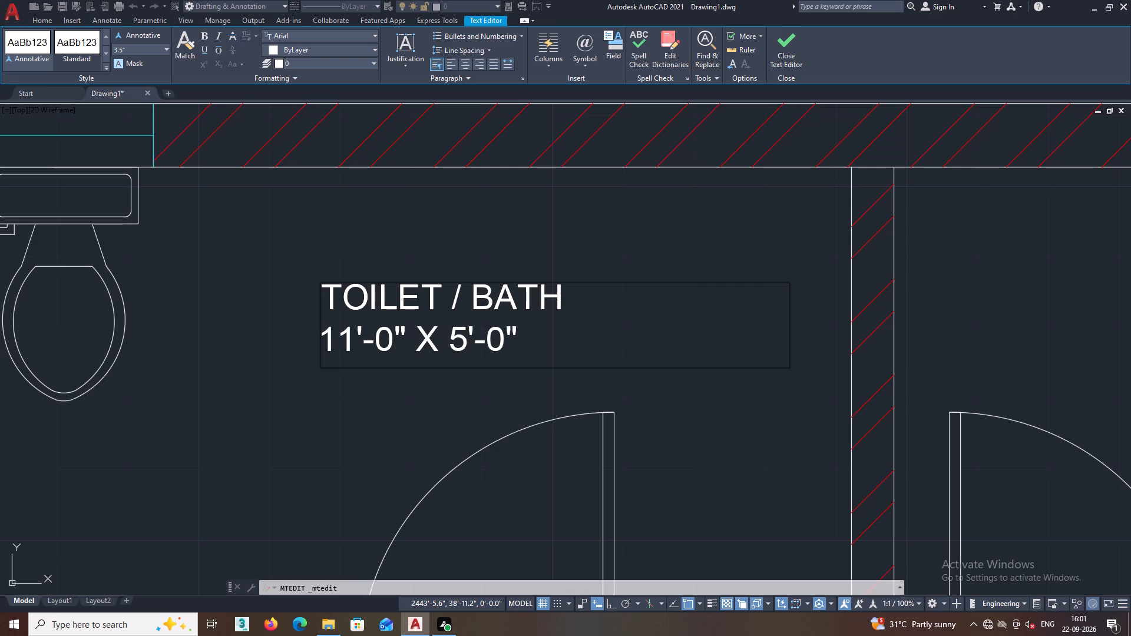
pyautogui.click(490, 350)
pyautogui.press('1')
pyautogui.doubleClick(557, 249)
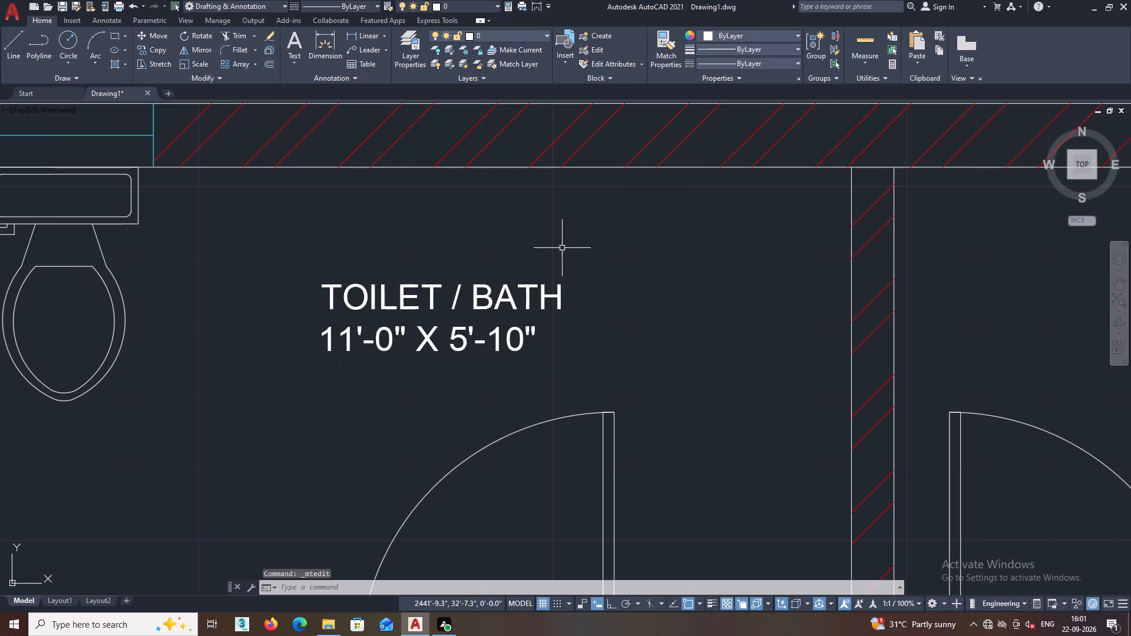
# Edit the upper east bedroom's label so the room name reads BEDROOM-2, and finish the text edit.
pyautogui.scroll(-2, 562, 249)
pyautogui.moveTo(562, 251); pyautogui.dragTo(522, 284, button='middle')
pyautogui.moveTo(522, 296); pyautogui.dragTo(421, 362, button='middle')
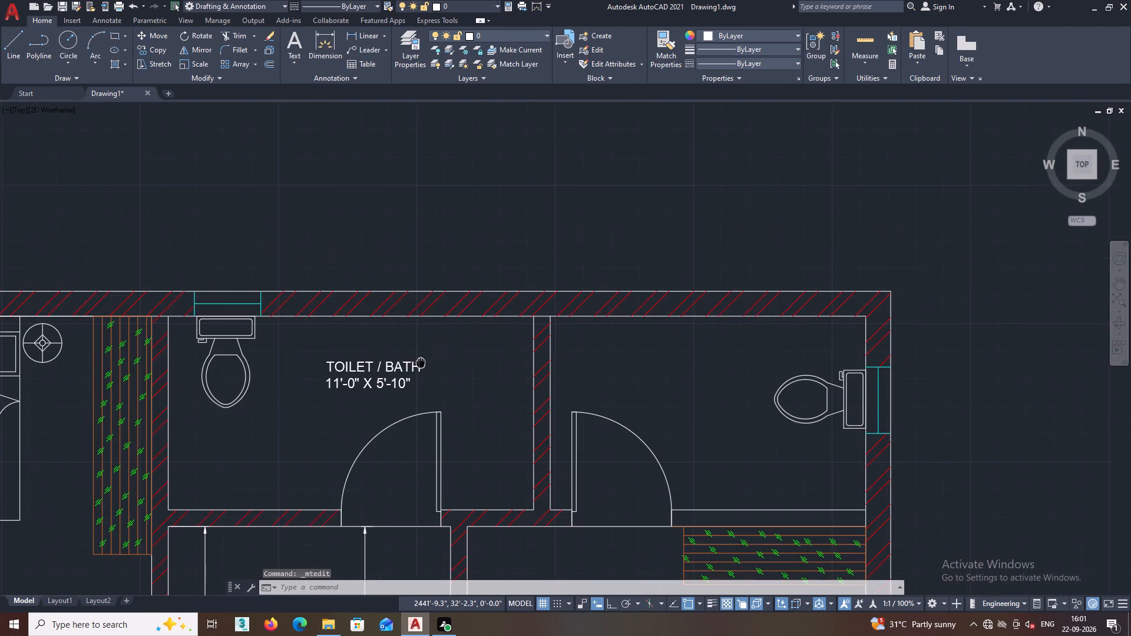
pyautogui.moveTo(430, 364); pyautogui.dragTo(411, 368, button='middle')
pyautogui.moveTo(419, 369); pyautogui.dragTo(445, 363, button='middle')
pyautogui.moveTo(438, 369); pyautogui.dragTo(507, 308, button='middle')
pyautogui.scroll(-2, 455, 374)
pyautogui.moveTo(447, 395); pyautogui.dragTo(479, 309, button='middle')
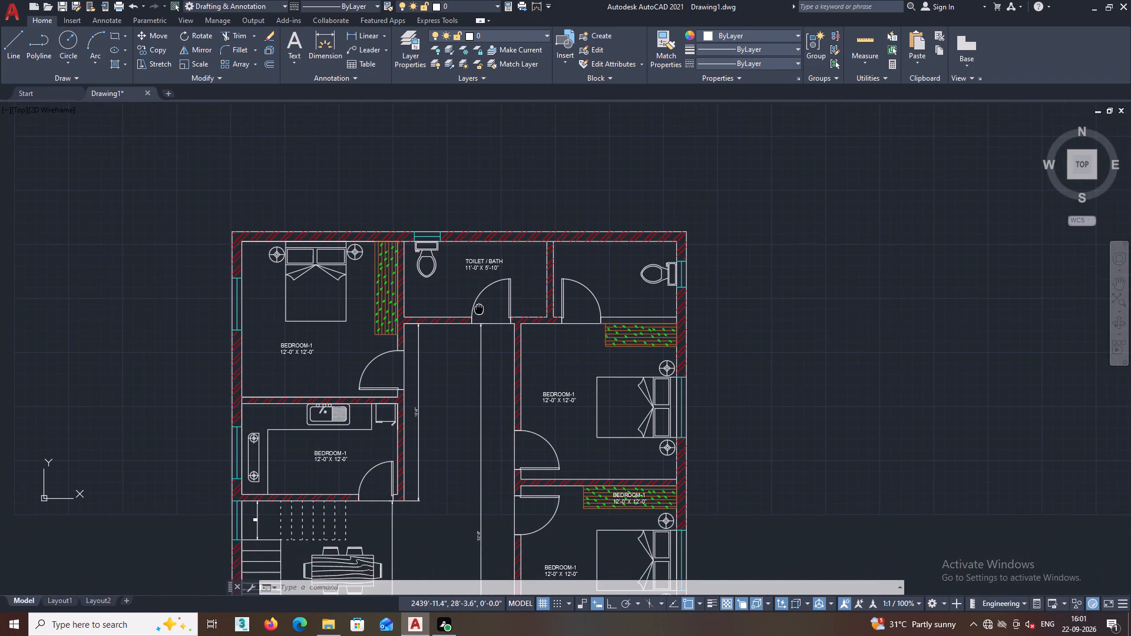
pyautogui.moveTo(479, 309); pyautogui.dragTo(508, 253, button='middle')
pyautogui.press('space')
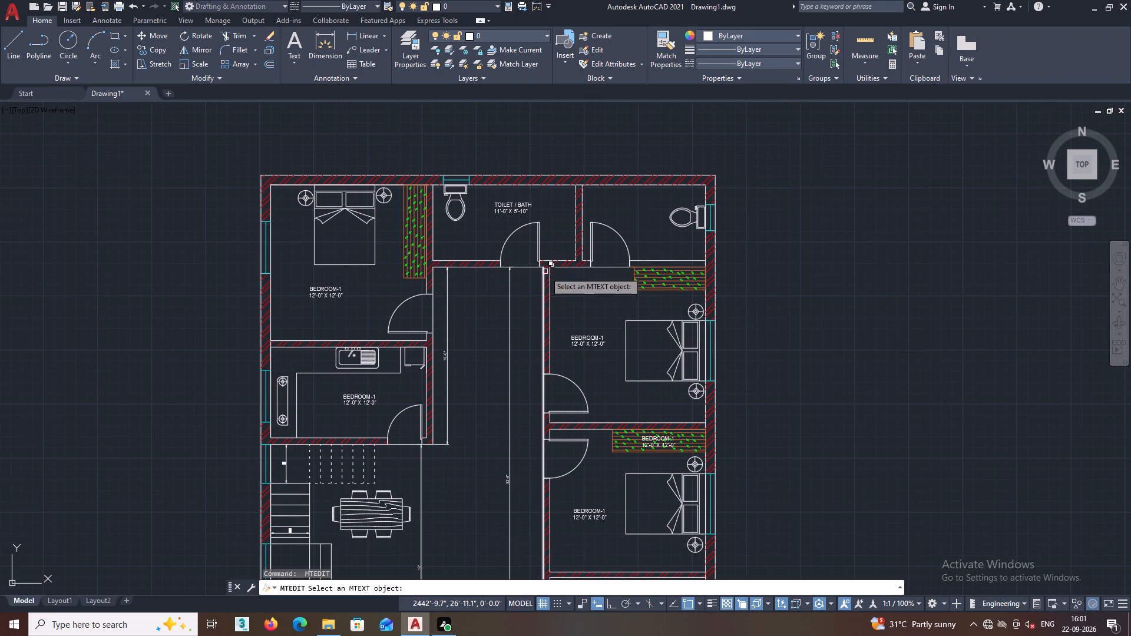
pyautogui.scroll(3, 590, 380)
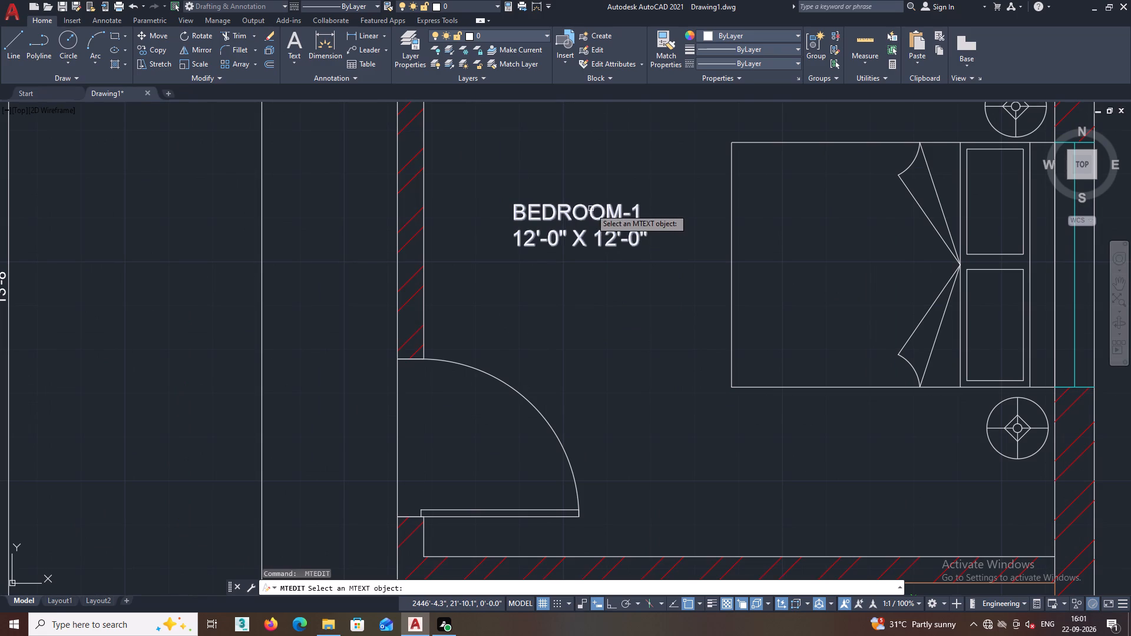
pyautogui.click(591, 210)
pyautogui.scroll(2, 635, 214)
pyautogui.click(646, 209)
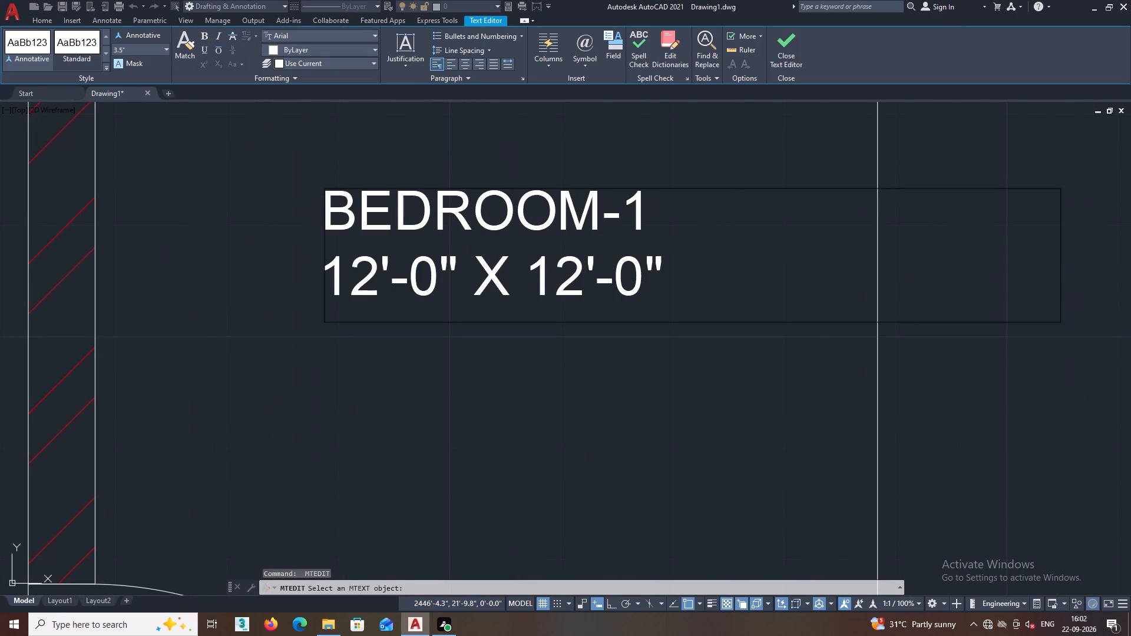
pyautogui.press('BackSpace')
pyautogui.press('2')
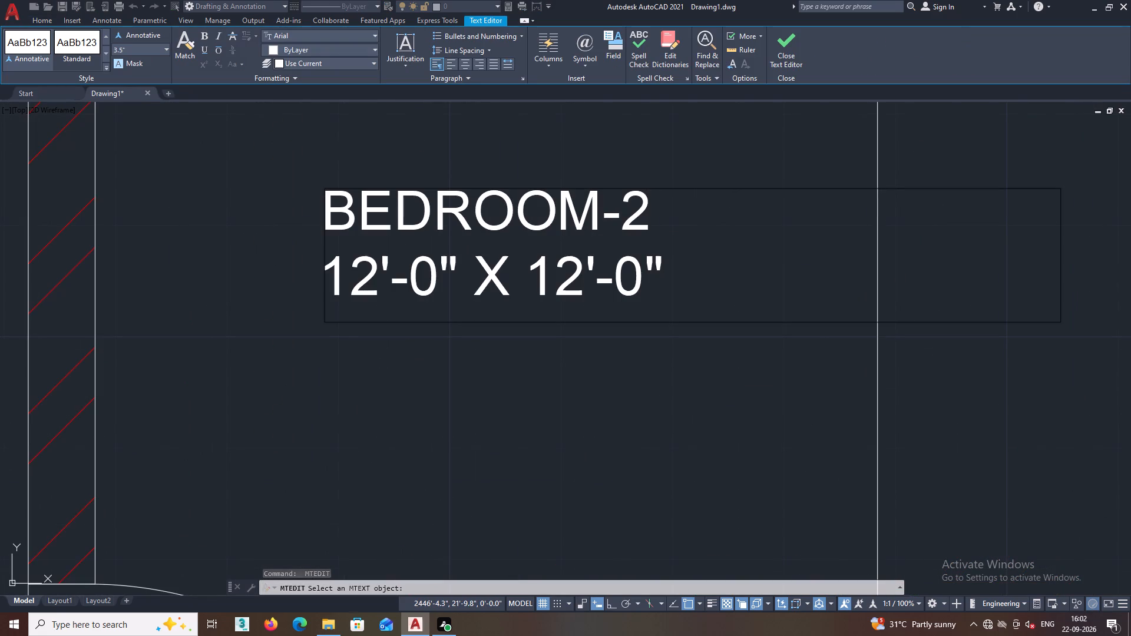
pyautogui.moveTo(477, 273); pyautogui.dragTo(437, 280, button='middle')
pyautogui.scroll(-2, 552, 312)
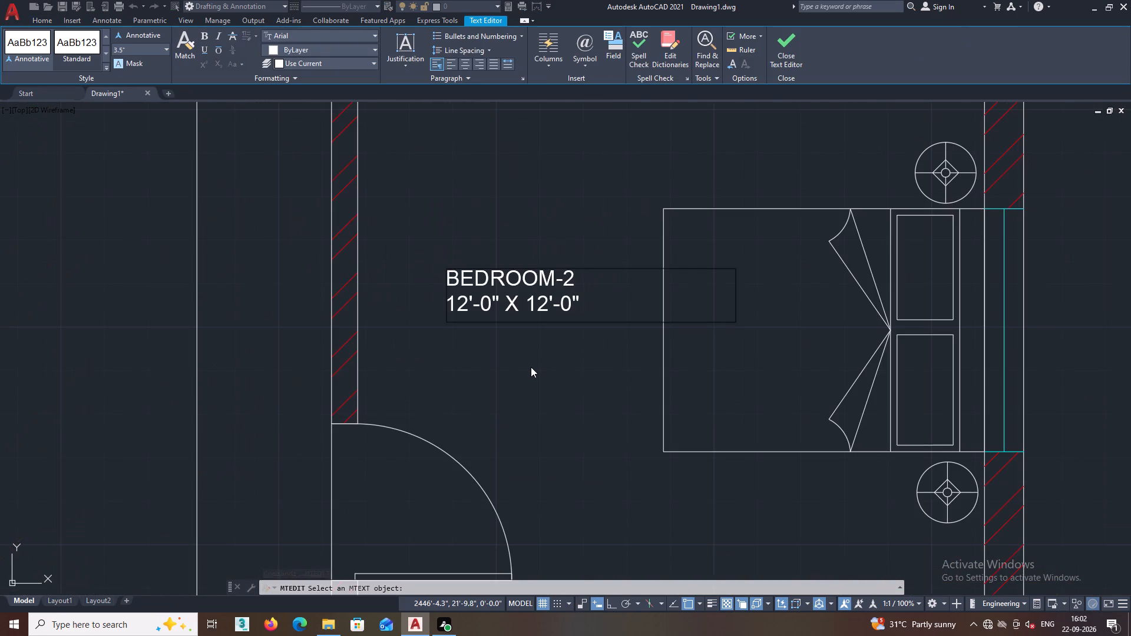
pyautogui.doubleClick(530, 367)
# Open the lower east bedroom's copied label for editing and change its room name to BEDROOM-3.
pyautogui.moveTo(528, 359); pyautogui.dragTo(535, 281, button='middle')
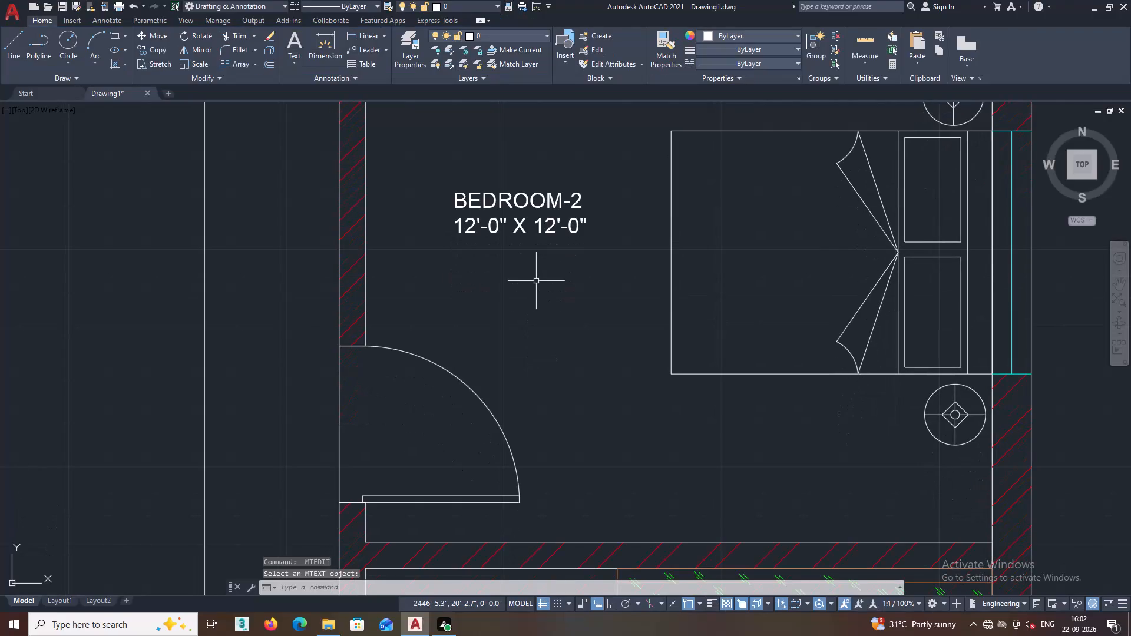
pyautogui.press('space')
pyautogui.moveTo(544, 296); pyautogui.dragTo(569, 240, button='middle')
pyautogui.moveTo(571, 297); pyautogui.dragTo(594, 225, button='middle')
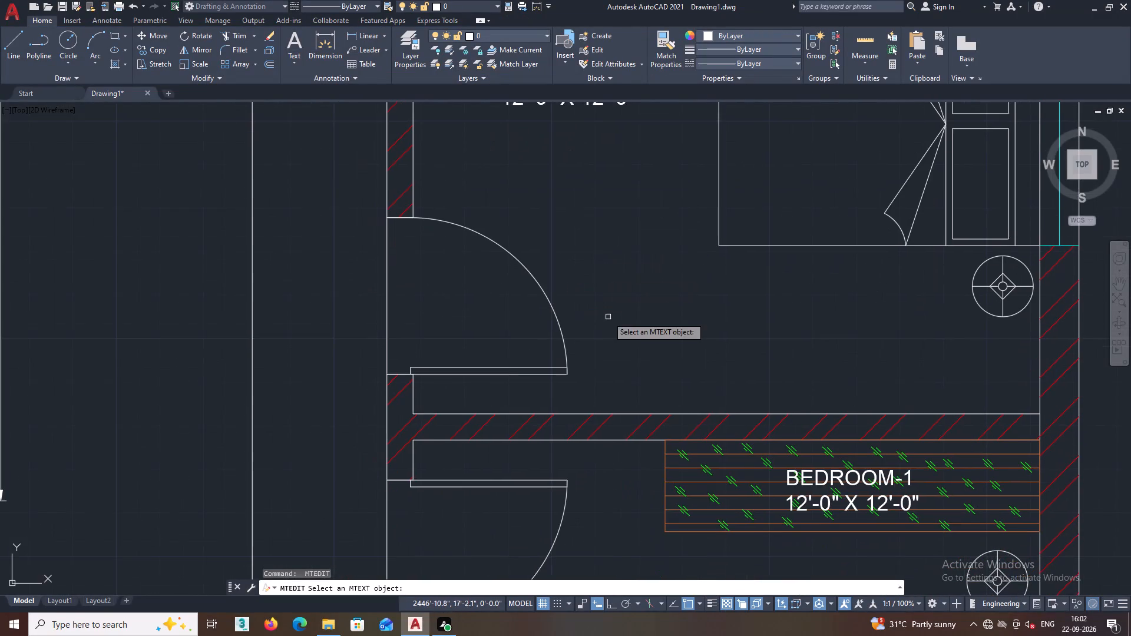
pyautogui.moveTo(609, 320); pyautogui.dragTo(621, 293, button='middle')
pyautogui.scroll(-2, 622, 294)
pyautogui.moveTo(624, 345); pyautogui.dragTo(608, 253, button='middle')
pyautogui.moveTo(597, 382); pyautogui.dragTo(615, 314, button='middle')
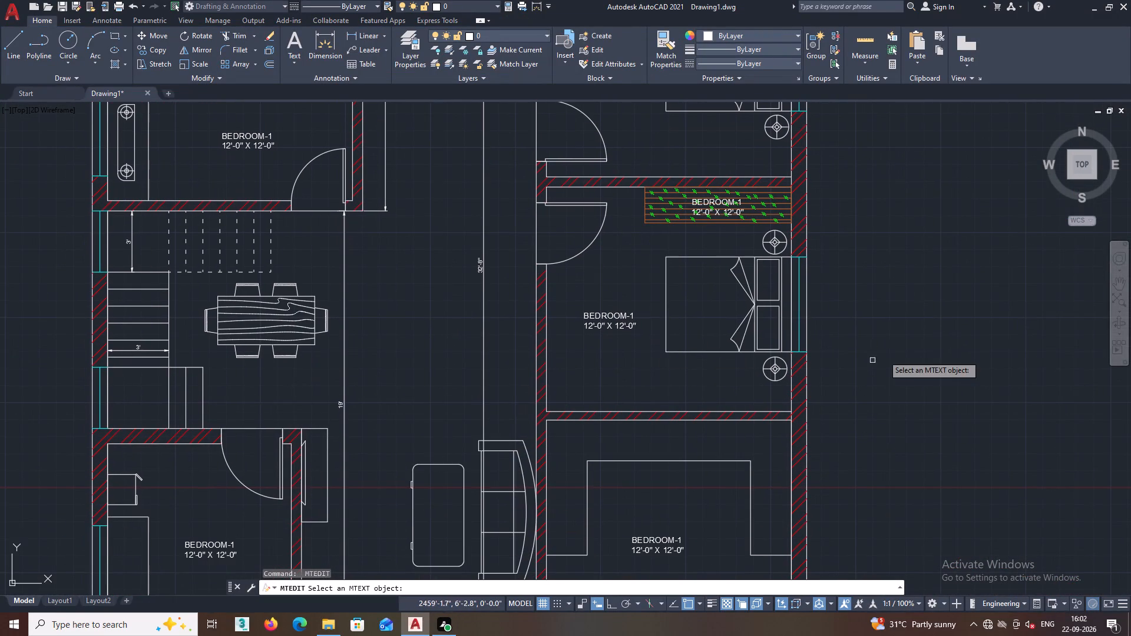
pyautogui.moveTo(612, 330); pyautogui.dragTo(648, 284, button='middle')
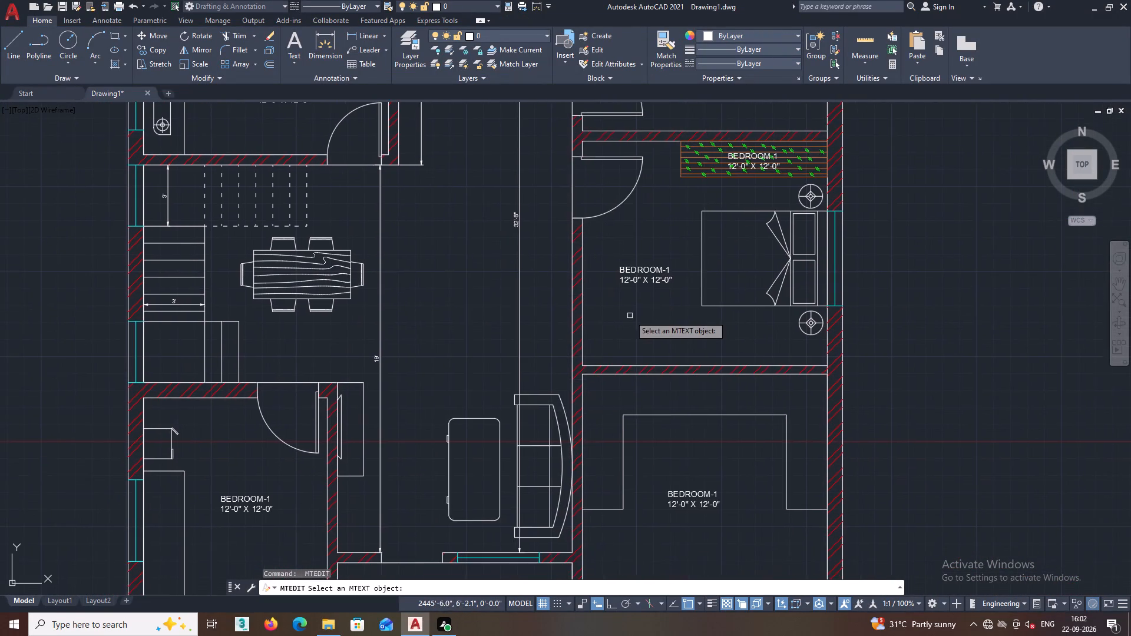
pyautogui.scroll(1, 633, 312)
pyautogui.click(659, 246)
pyautogui.scroll(2, 679, 242)
pyautogui.click(703, 249)
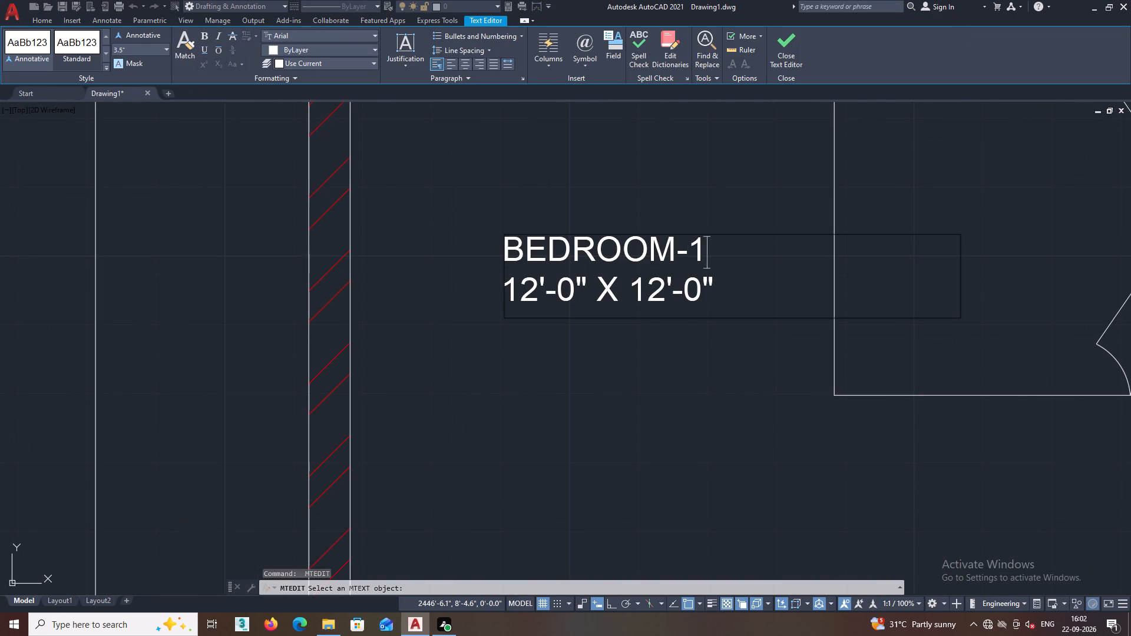
pyautogui.press('BackSpace')
pyautogui.press('3')
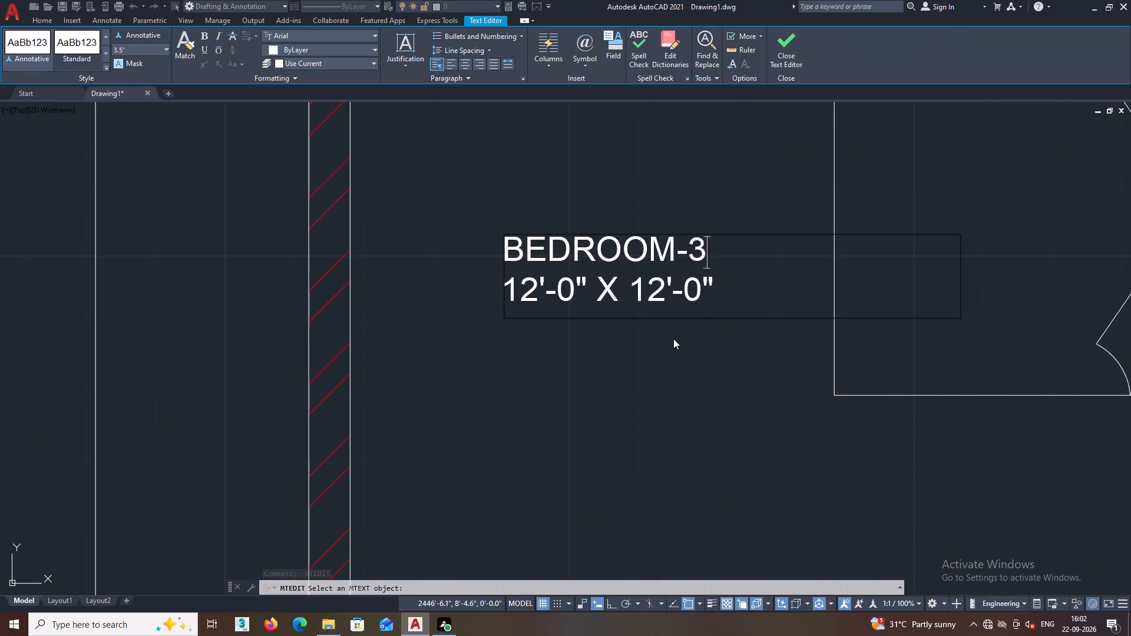
# Change the size line of the BEDROOM-3 label to 12'-0" X 11'-0" and finish the text edit.
pyautogui.click(663, 291)
pyautogui.press('BackSpace')
pyautogui.press('1')
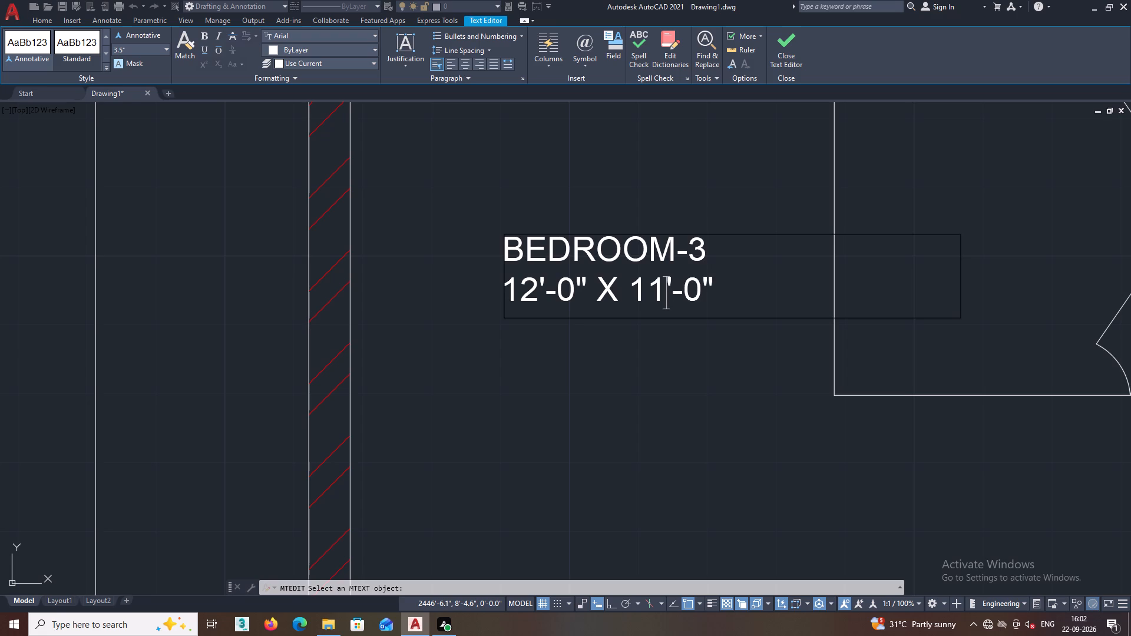
pyautogui.scroll(-1, 678, 308)
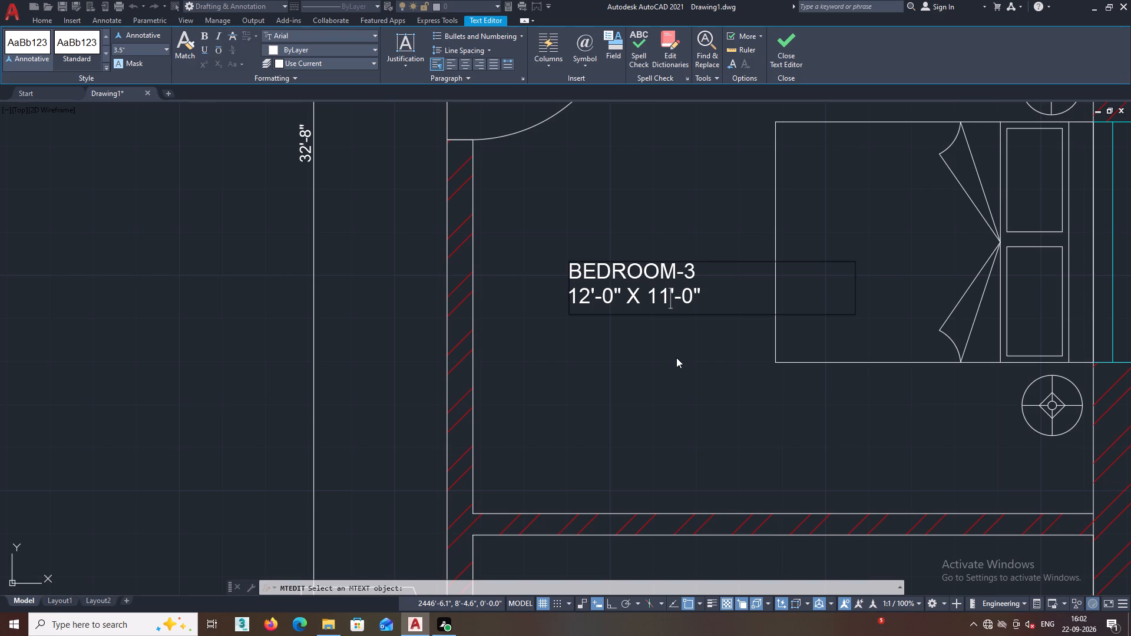
pyautogui.click(676, 357)
pyautogui.rightClick(676, 357)
pyautogui.click(676, 357)
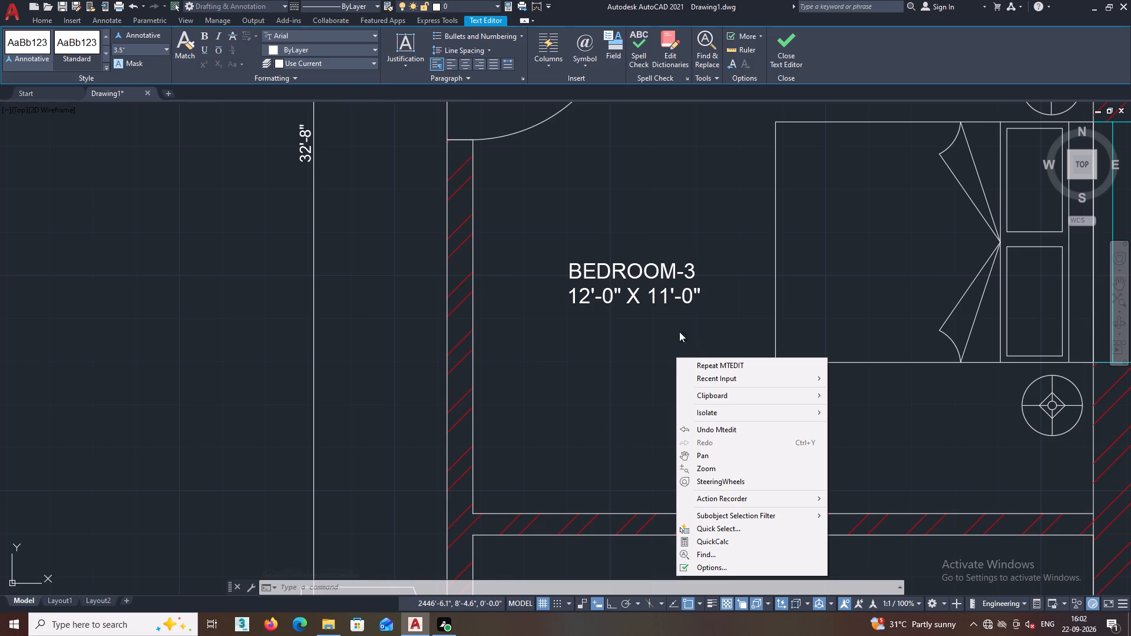
pyautogui.click(661, 329)
pyautogui.moveTo(672, 323); pyautogui.dragTo(638, 357, button='middle')
# Replace both lines of the label on the hatched closet in BEDROOM-3 with the single word WARDROBE and finish the text edit.
pyautogui.press('space')
pyautogui.moveTo(659, 370); pyautogui.dragTo(544, 392, button='middle')
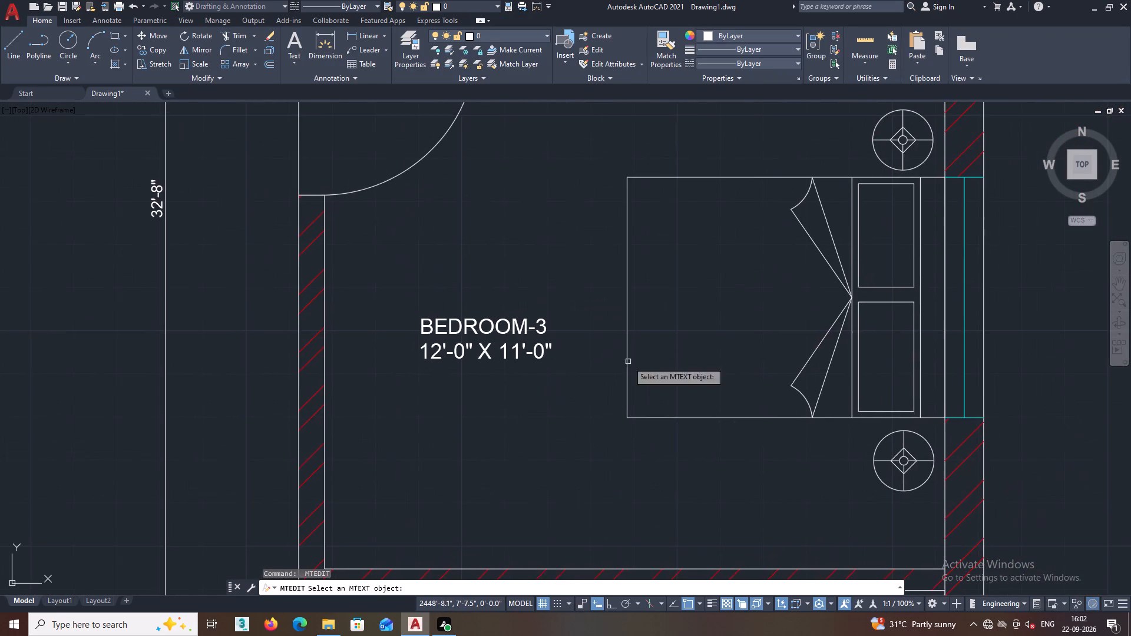
pyautogui.moveTo(799, 315); pyautogui.dragTo(664, 474, button='middle')
pyautogui.moveTo(691, 276); pyautogui.dragTo(610, 486, button='middle')
pyautogui.scroll(2, 557, 415)
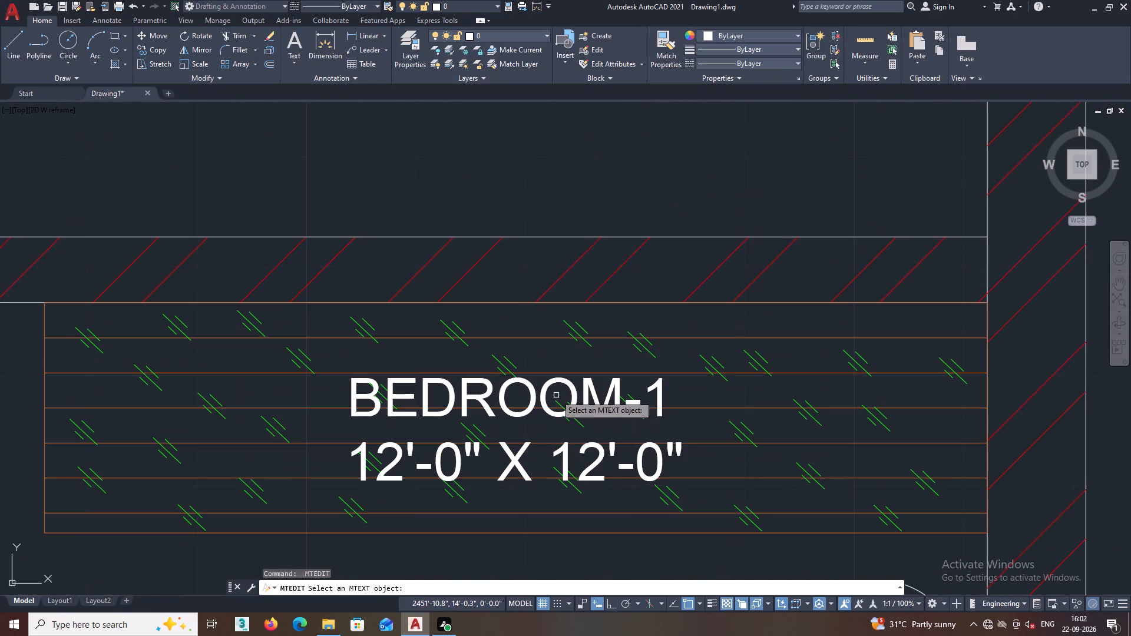
pyautogui.click(555, 383)
pyautogui.scroll(1, 607, 396)
pyautogui.moveTo(626, 407); pyautogui.dragTo(640, 348, button='middle')
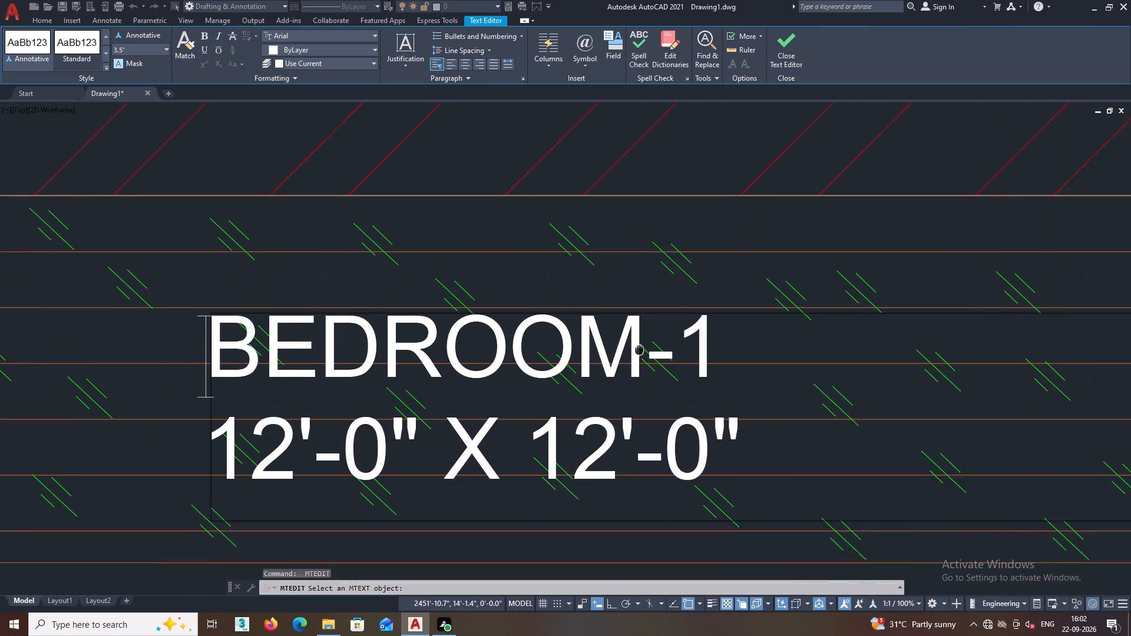
pyautogui.moveTo(640, 348); pyautogui.dragTo(640, 347, button='middle')
pyautogui.click(741, 436)
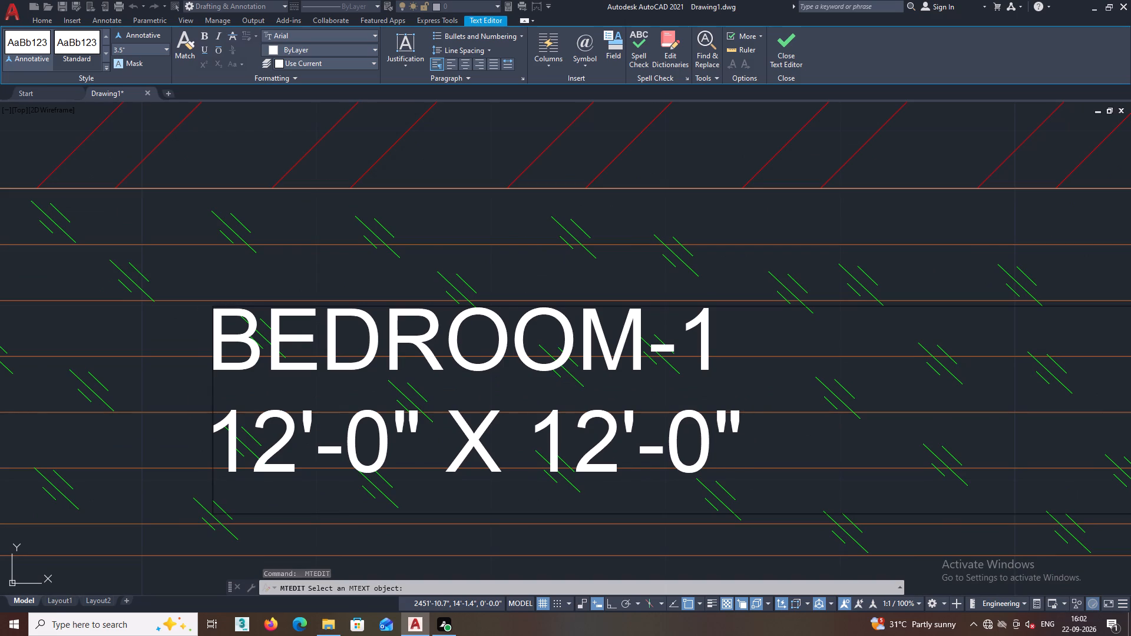
pyautogui.press('BackSpace')
pyautogui.press('BackSpace')
pyautogui.press('BackSpace')
pyautogui.press('BackSpace')
pyautogui.press('BackSpace')
pyautogui.press('BackSpace')
pyautogui.press('BackSpace')
pyautogui.press('BackSpace')
pyautogui.press('BackSpace')
pyautogui.press('BackSpace')
pyautogui.press('BackSpace')
pyautogui.press('BackSpace')
pyautogui.press('BackSpace')
pyautogui.press('BackSpace')
pyautogui.press('BackSpace')
pyautogui.press('BackSpace')
pyautogui.press('BackSpace')
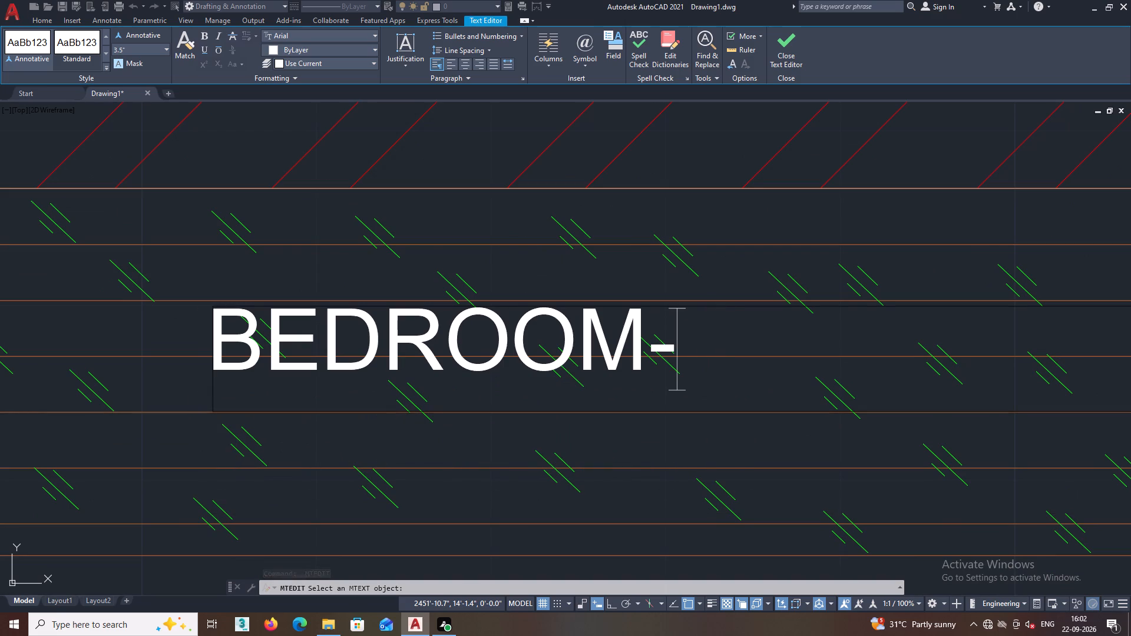
pyautogui.press('BackSpace')
pyautogui.press('BackSpace')
pyautogui.press('BackSpace')
pyautogui.press('BackSpace')
pyautogui.press('BackSpace')
pyautogui.press('BackSpace')
pyautogui.press('BackSpace')
pyautogui.press('BackSpace')
pyautogui.press('BackSpace')
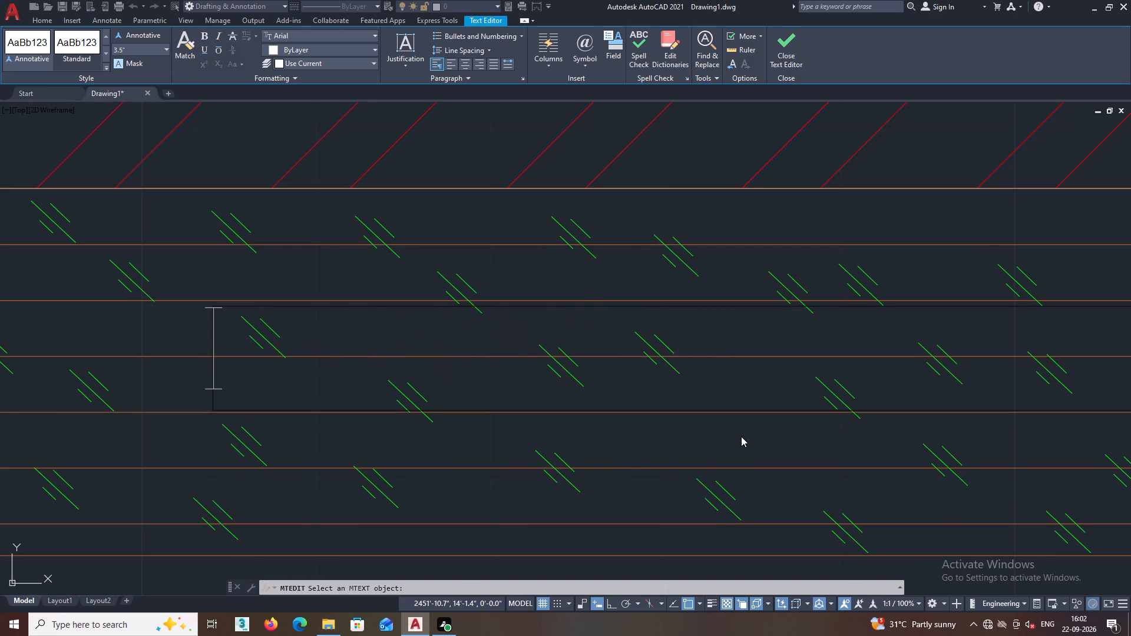
pyautogui.write('WARD')
pyautogui.write('RO')
pyautogui.write('BE')
pyautogui.middleClick(739, 429)
pyautogui.scroll(-4, 739, 429)
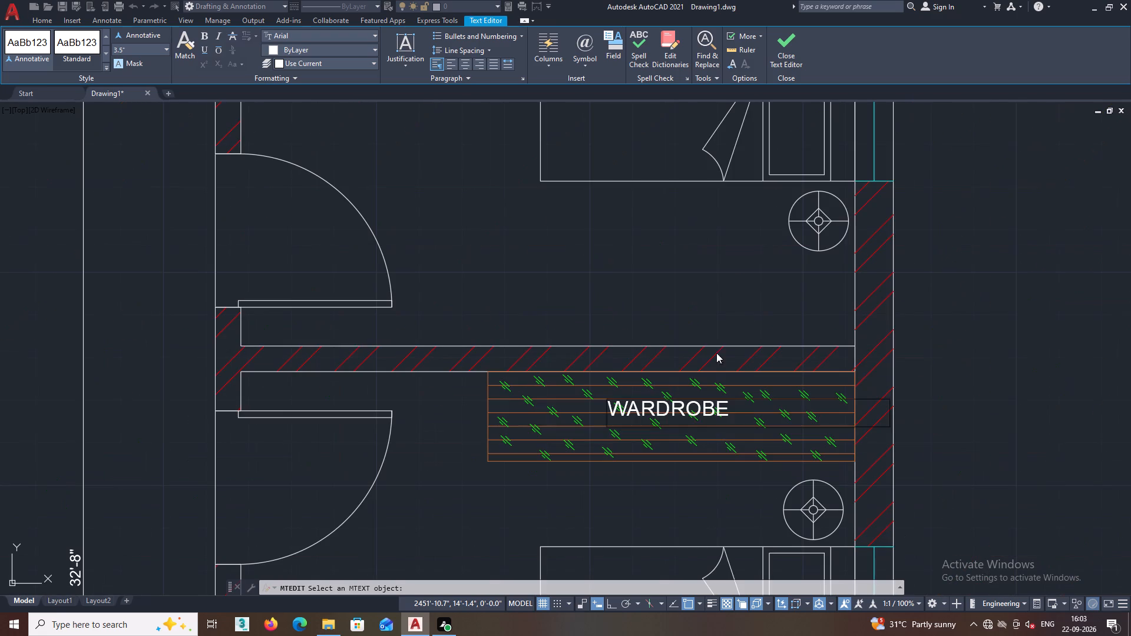
pyautogui.click(708, 314)
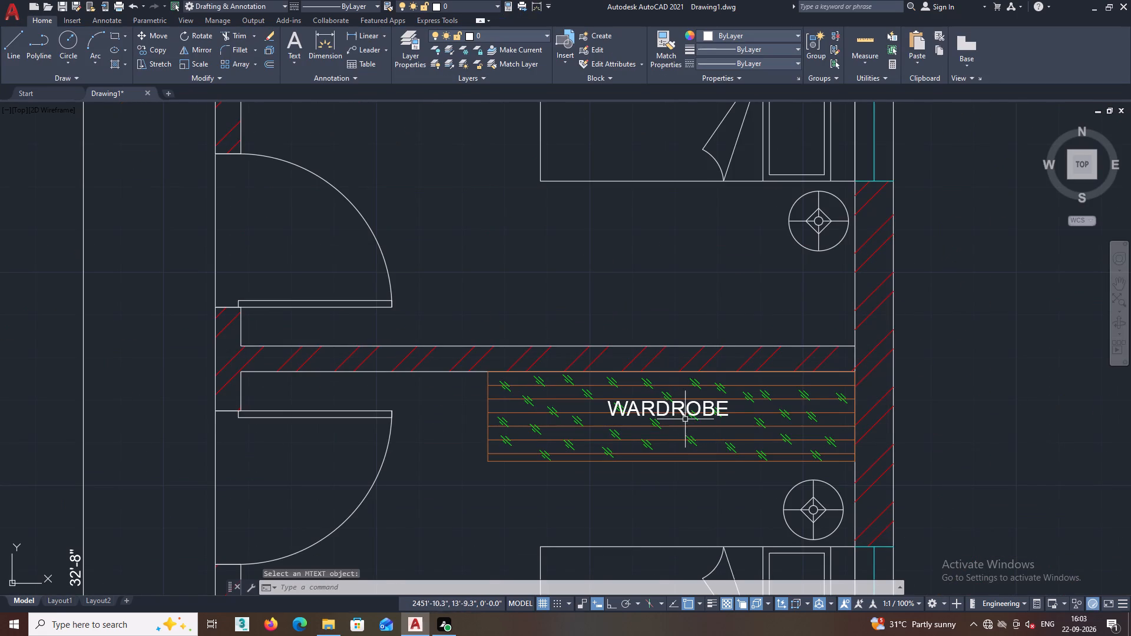
# Open the kitchen's copied label for editing and replace its room name with "KIUTCHEN", keeping the size on its own line below.
pyautogui.scroll(2, 683, 413)
pyautogui.scroll(-2, 672, 422)
pyautogui.press('space')
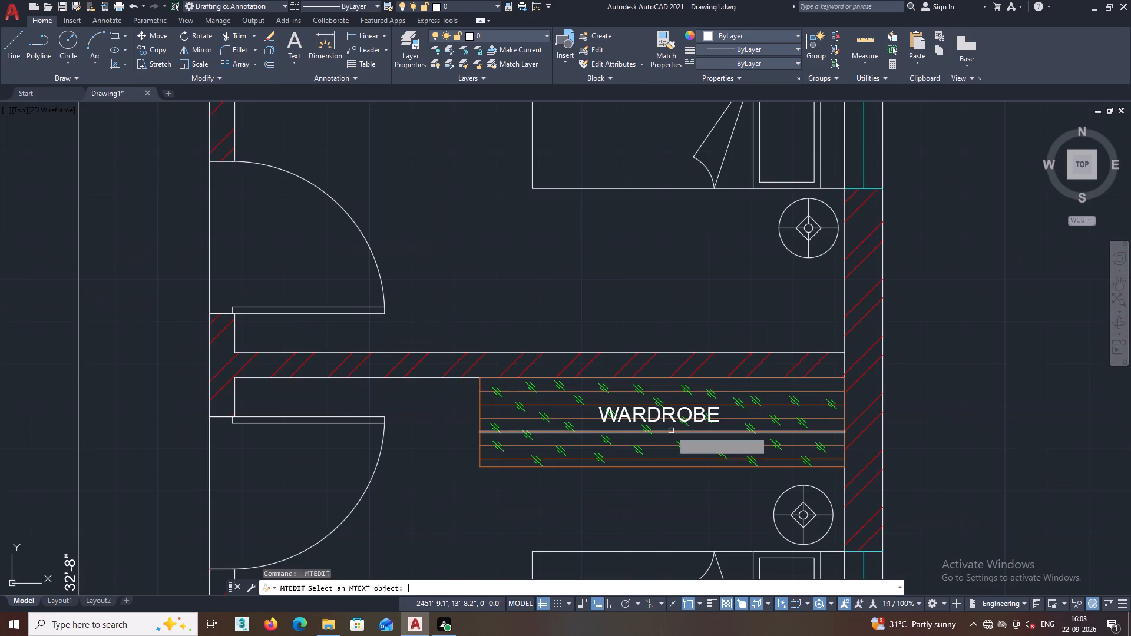
pyautogui.moveTo(649, 249); pyautogui.dragTo(675, 476, button='middle')
pyautogui.scroll(-2, 661, 431)
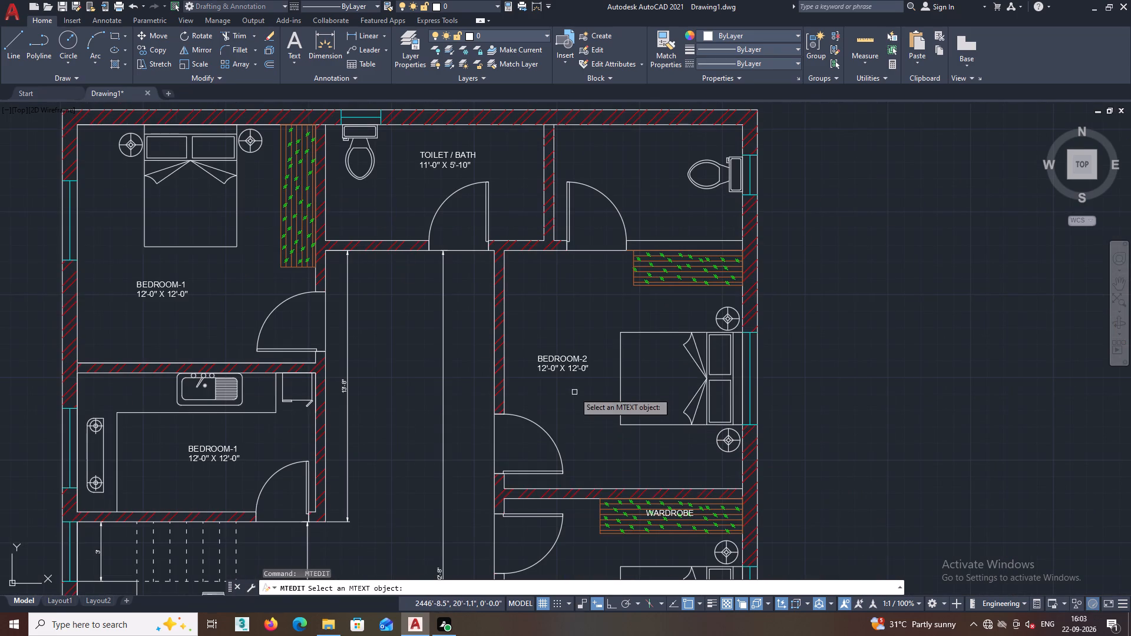
pyautogui.moveTo(566, 380); pyautogui.dragTo(620, 588, button='middle')
pyautogui.moveTo(659, 450); pyautogui.dragTo(654, 473, button='middle')
pyautogui.scroll(1, 668, 493)
pyautogui.moveTo(668, 492); pyautogui.dragTo(684, 477, button='middle')
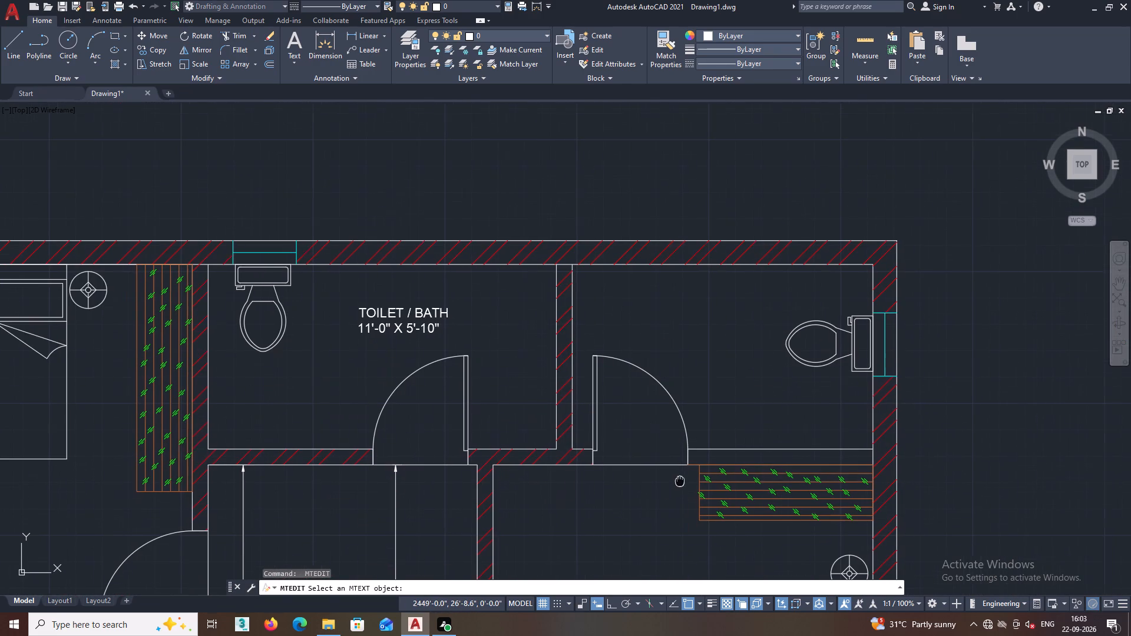
pyautogui.moveTo(684, 477); pyautogui.dragTo(686, 476, button='middle')
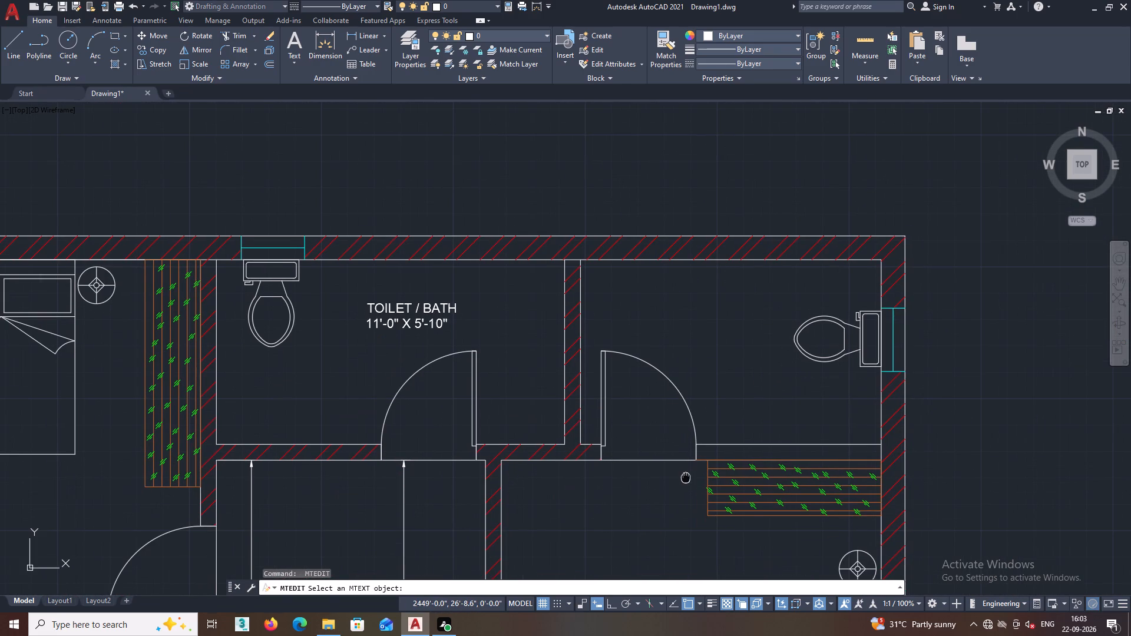
pyautogui.moveTo(686, 476); pyautogui.dragTo(697, 466, button='middle')
pyautogui.moveTo(484, 505); pyautogui.dragTo(665, 330, button='middle')
pyautogui.scroll(-1, 590, 403)
pyautogui.moveTo(591, 353); pyautogui.dragTo(627, 213, button='middle')
pyautogui.scroll(-1, 627, 217)
pyautogui.moveTo(600, 369); pyautogui.dragTo(600, 368, button='middle')
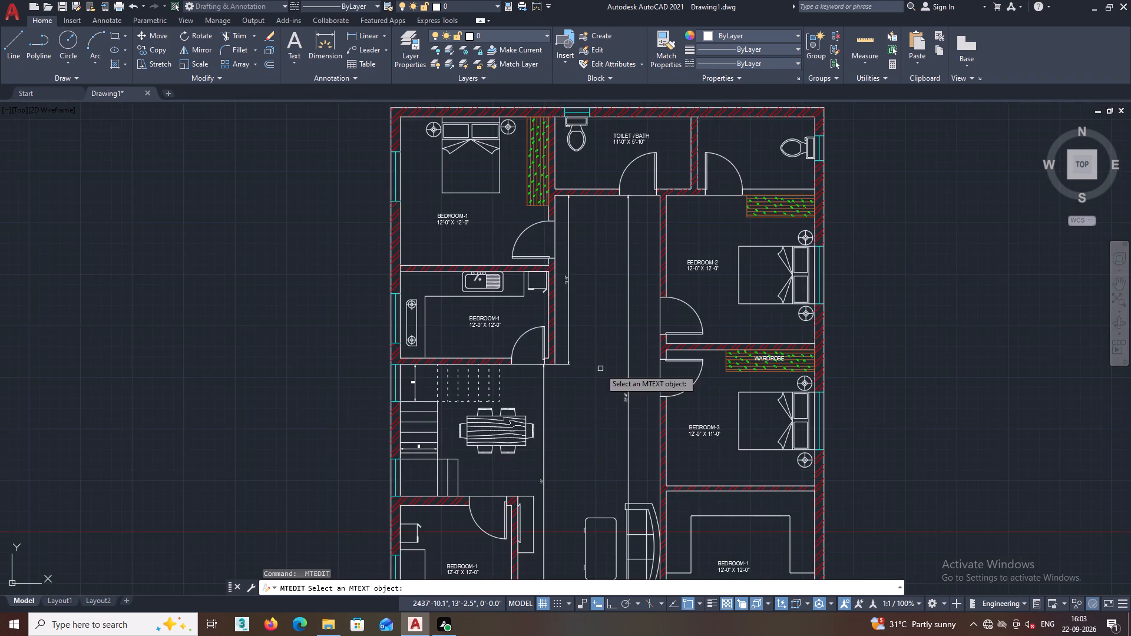
pyautogui.moveTo(600, 368); pyautogui.dragTo(627, 294, button='middle')
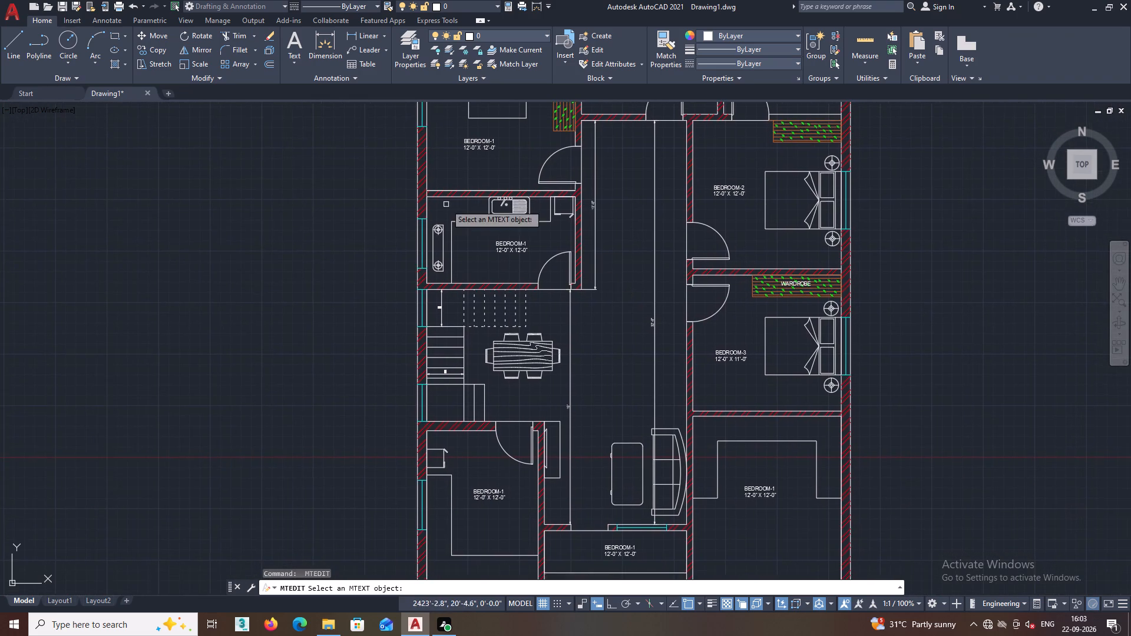
pyautogui.scroll(1, 447, 202)
pyautogui.scroll(2, 518, 261)
pyautogui.click(537, 276)
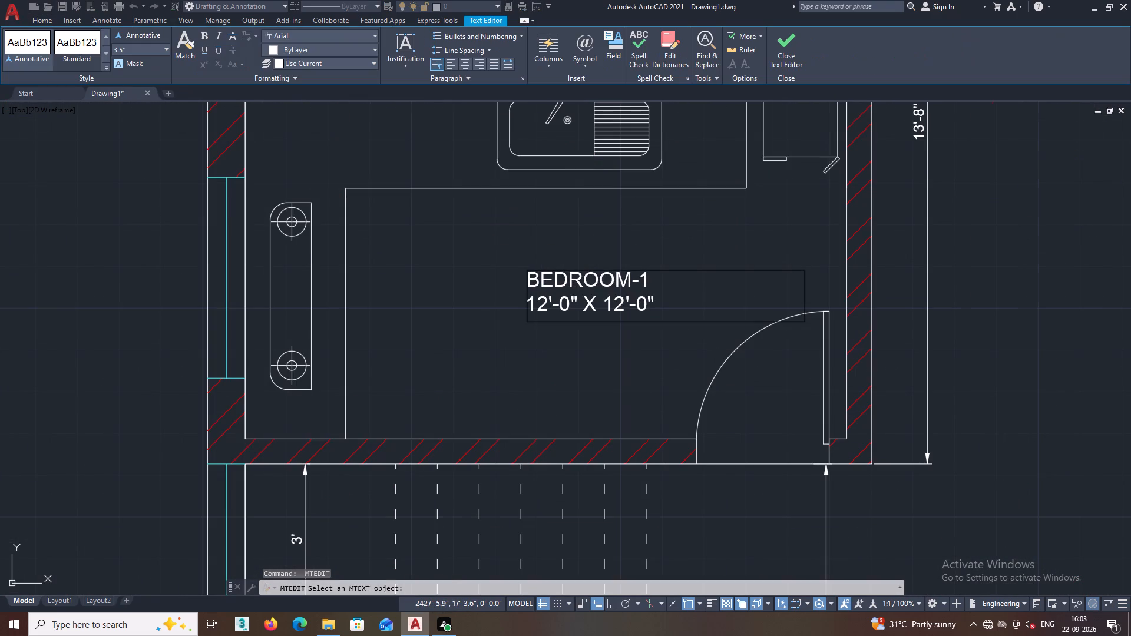
pyautogui.scroll(2, 636, 288)
pyautogui.doubleClick(679, 272)
pyautogui.press('BackSpace')
pyautogui.press('BackSpace')
pyautogui.press('BackSpace')
pyautogui.press('BackSpace')
pyautogui.press('BackSpace')
pyautogui.press('BackSpace')
pyautogui.press('BackSpace')
pyautogui.press('BackSpace')
pyautogui.press('BackSpace')
pyautogui.press('BackSpace')
pyautogui.press('BackSpace')
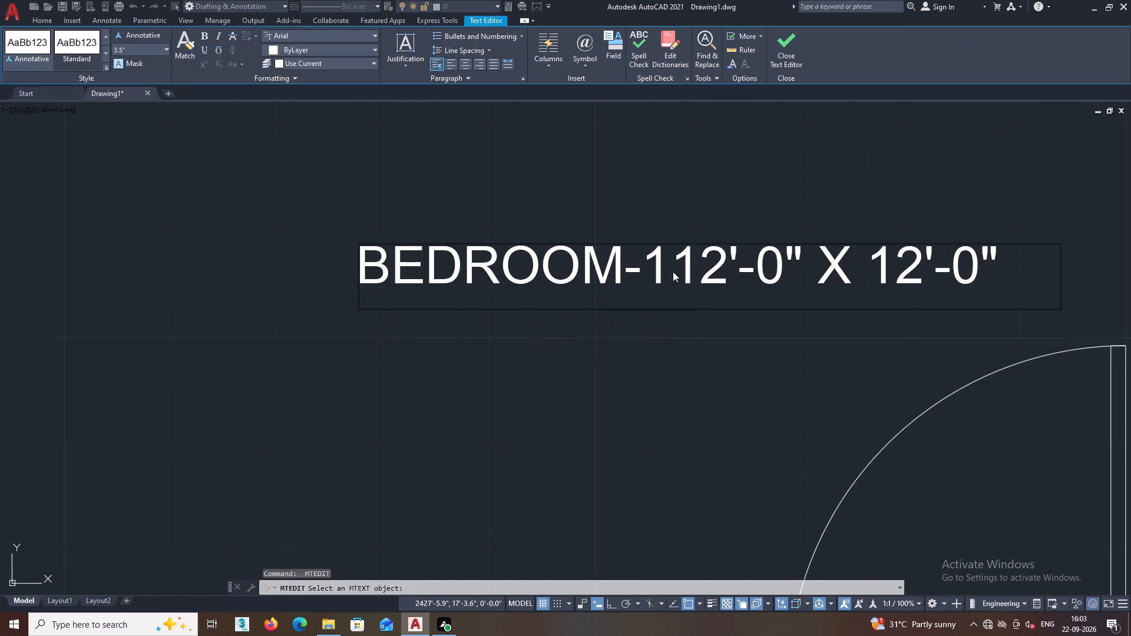
pyautogui.write('KIUTCHEN')
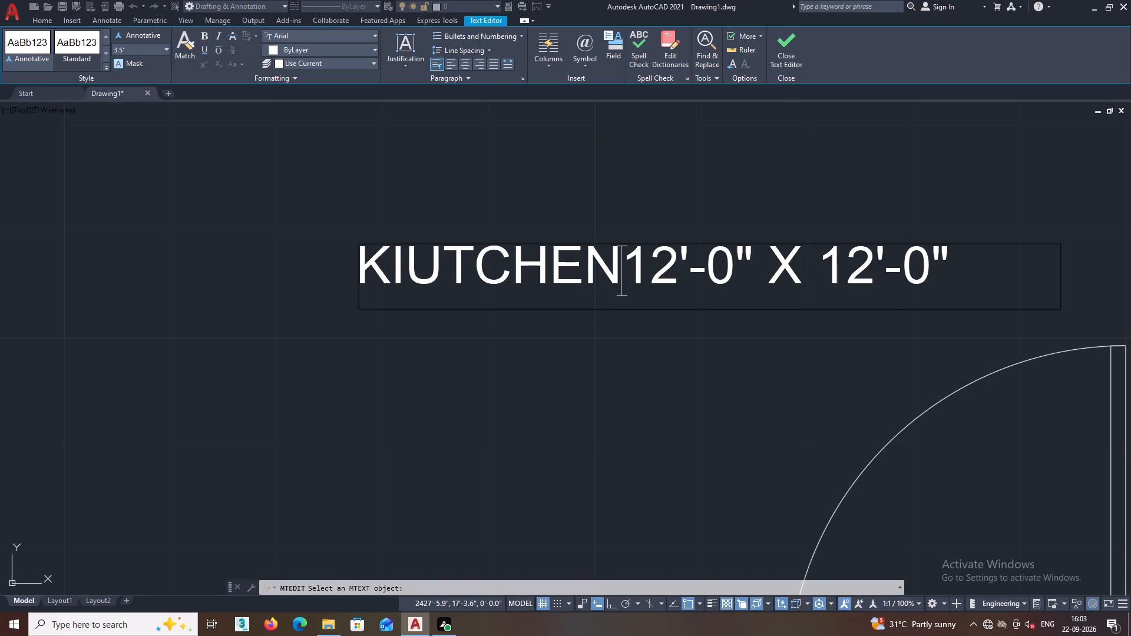
pyautogui.press('Return')
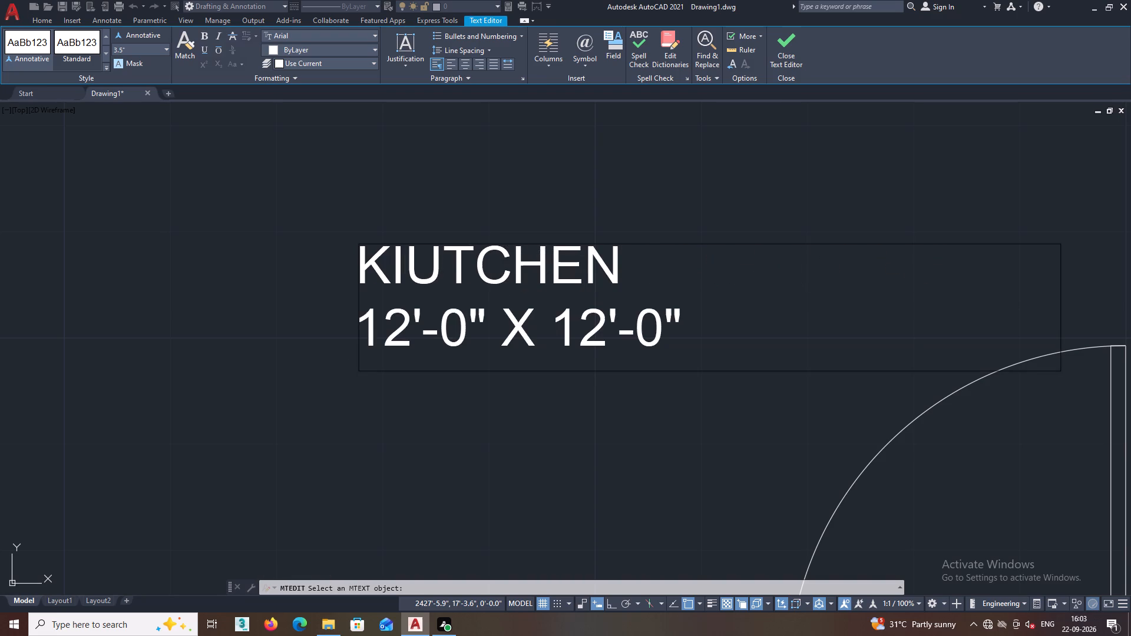
# Change the size line of the kitchen label to 12'-0" X 7'-0" and finish the text edit.
pyautogui.click(609, 347)
pyautogui.press('BackSpace')
pyautogui.press('BackSpace')
pyautogui.press('7')
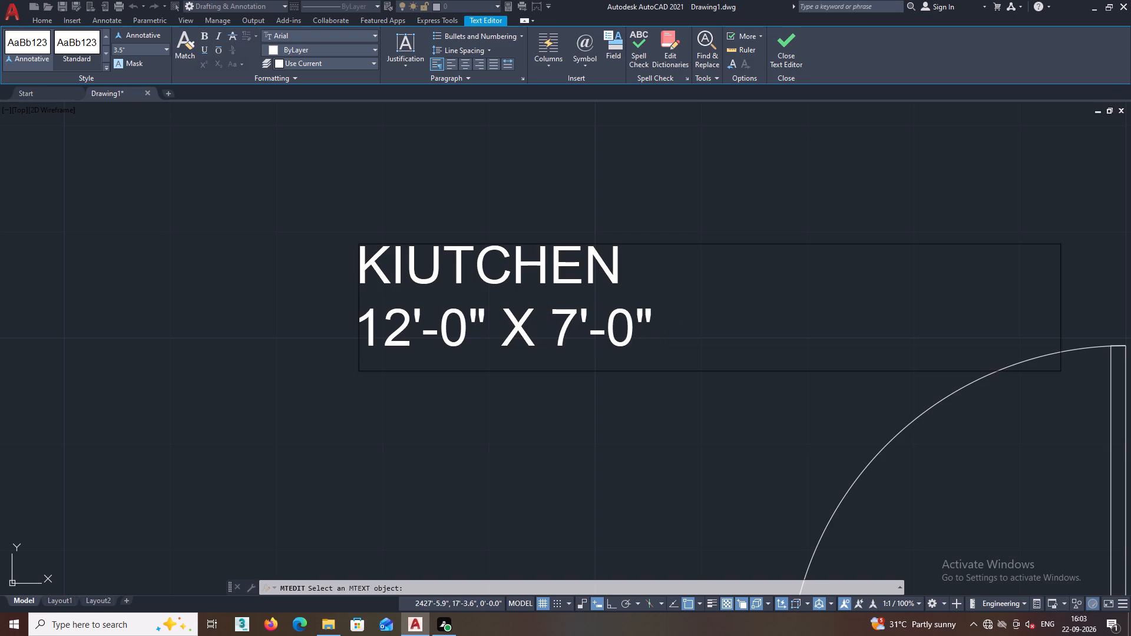
pyautogui.click(529, 423)
# Correct the misspelled room name in the kitchen's label to KITCHEN and finish the text edit.
pyautogui.scroll(-2, 531, 420)
pyautogui.moveTo(530, 429); pyautogui.dragTo(563, 323, button='middle')
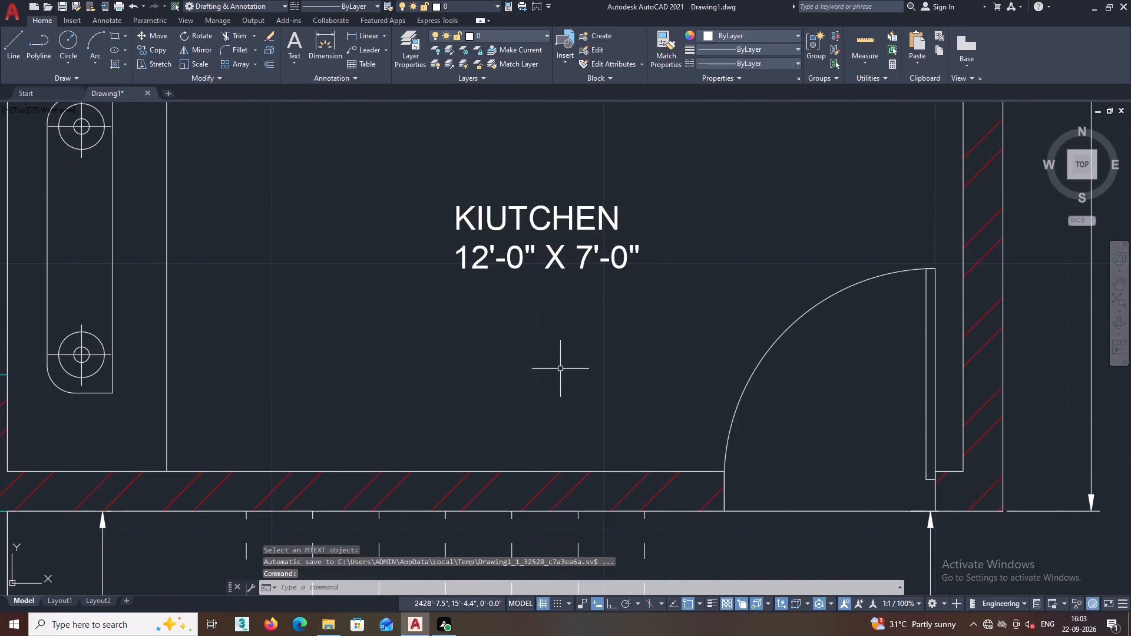
pyautogui.scroll(1, 508, 201)
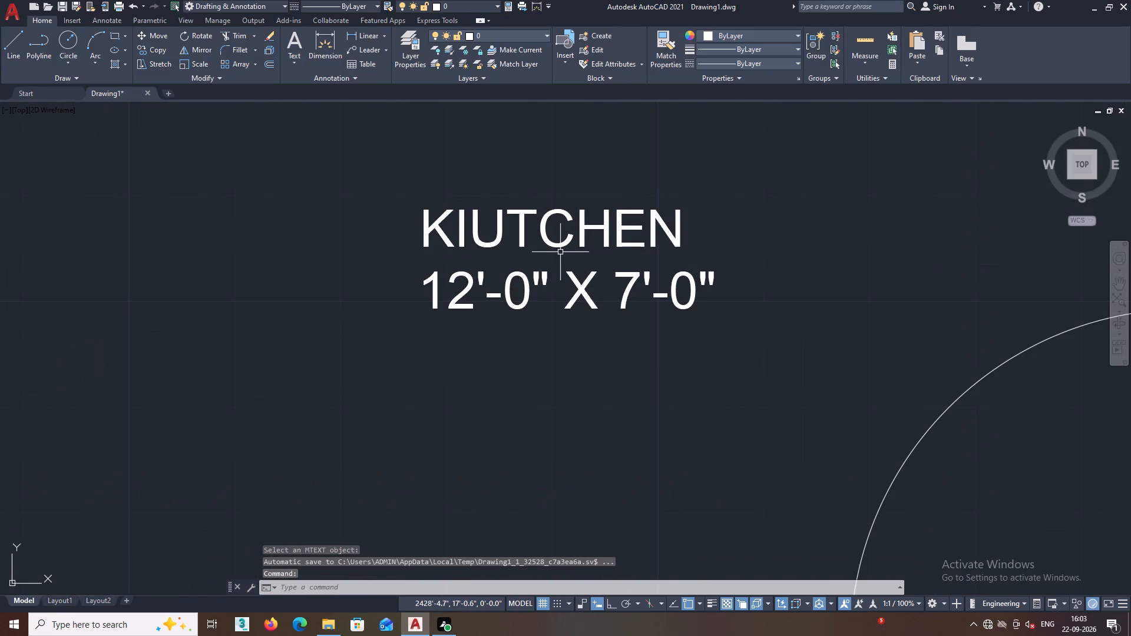
pyautogui.press('space')
pyautogui.doubleClick(557, 240)
pyautogui.scroll(2, 497, 243)
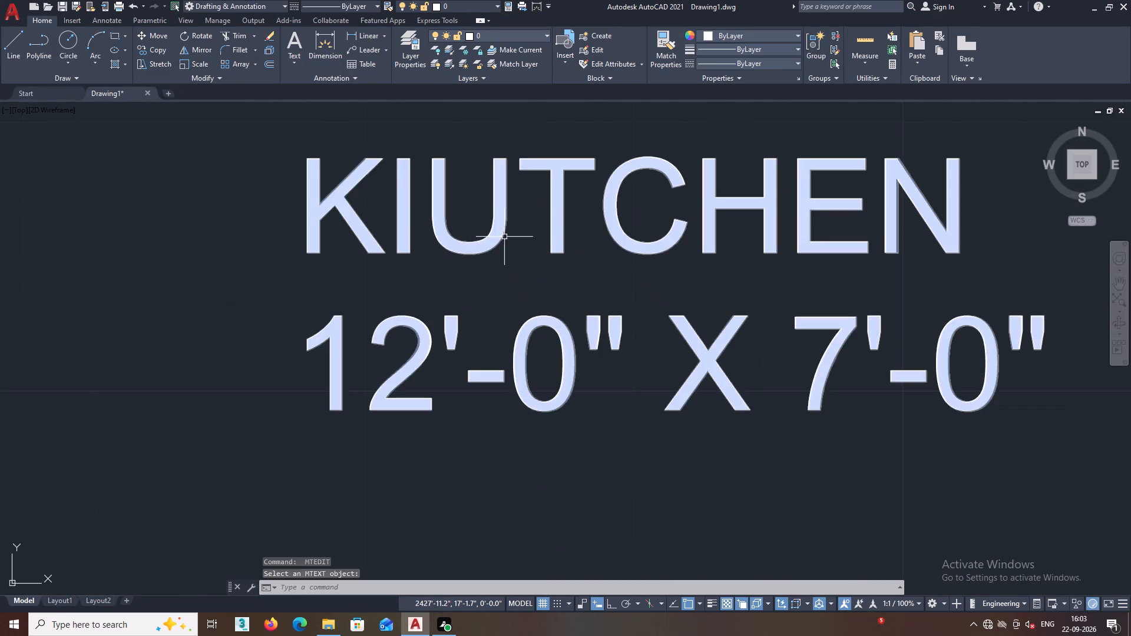
pyautogui.click(554, 223)
pyautogui.rightClick(576, 216)
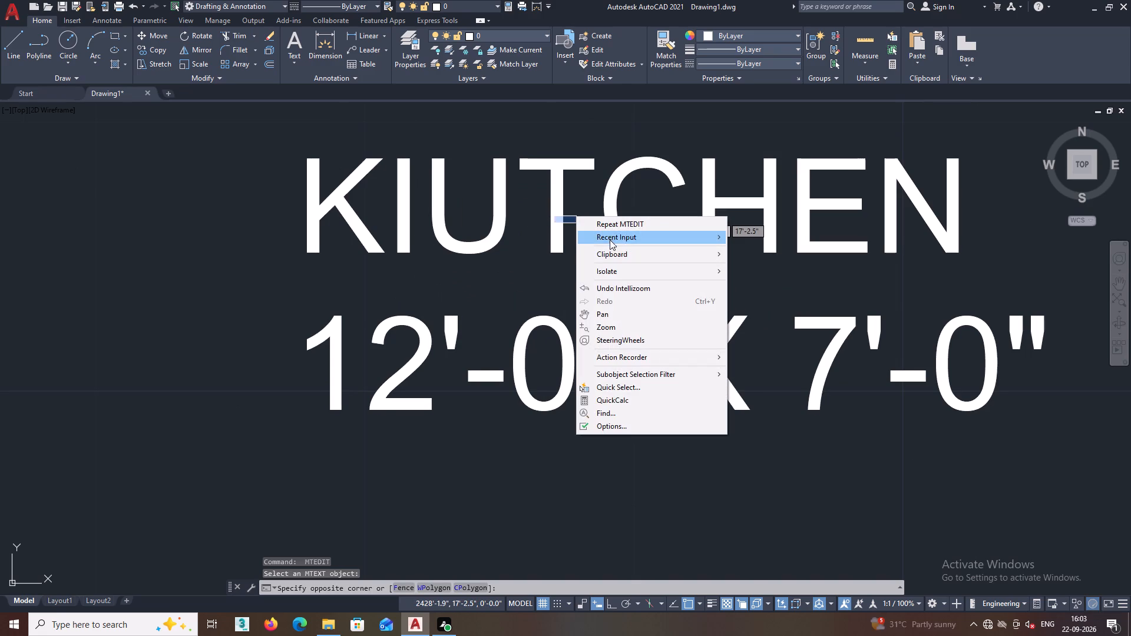
pyautogui.click(617, 224)
pyautogui.click(504, 224)
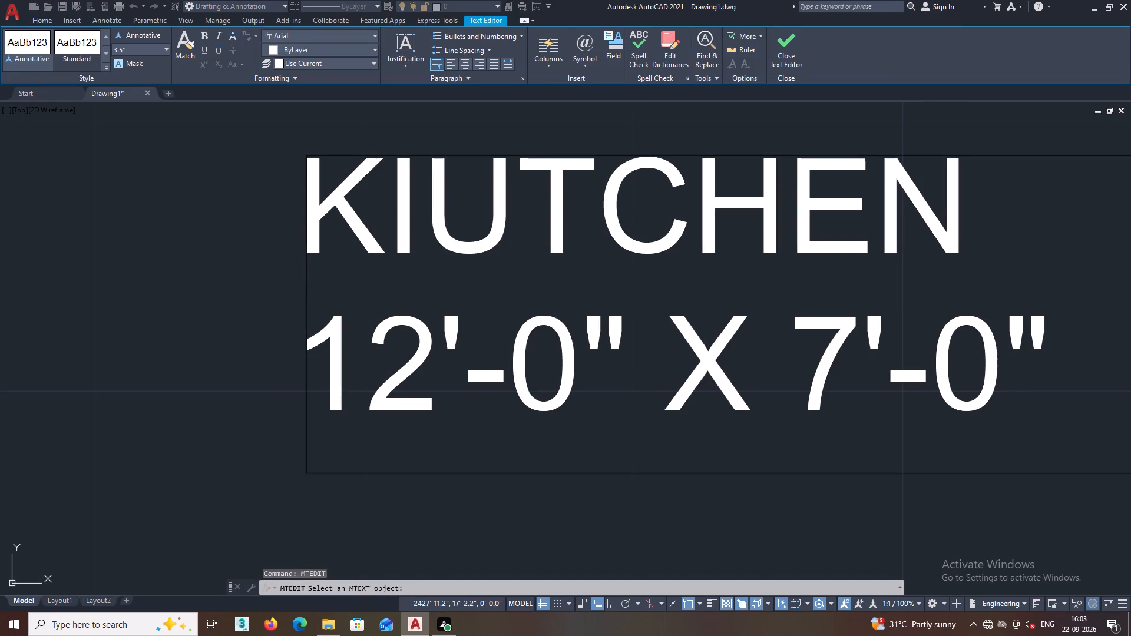
pyautogui.click(516, 224)
pyautogui.press('BackSpace')
pyautogui.scroll(-2, 516, 224)
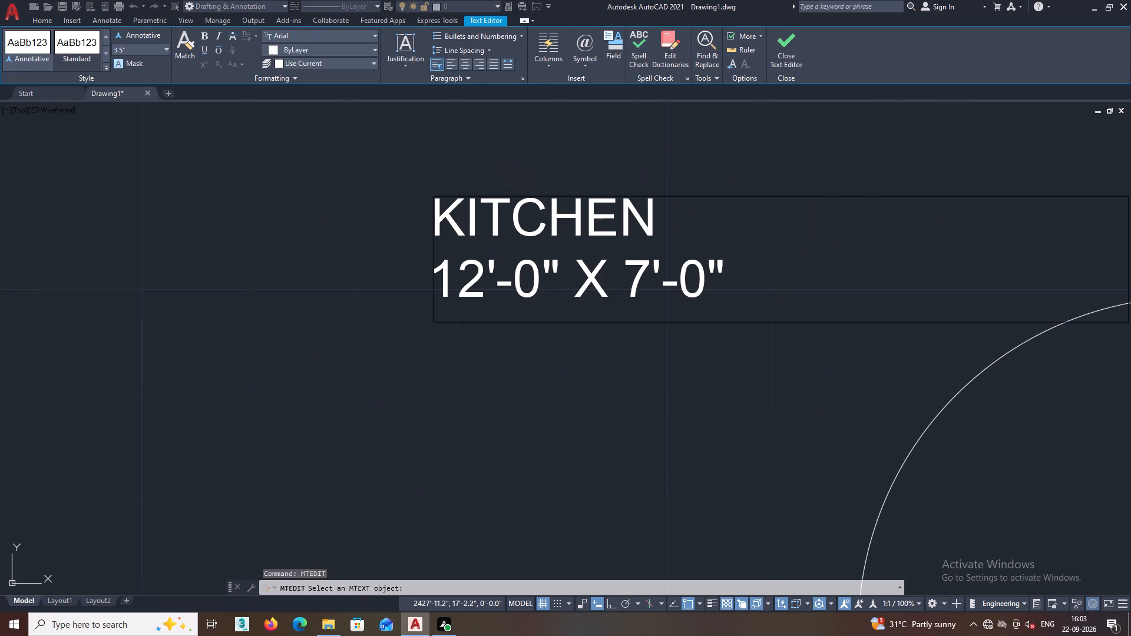
pyautogui.press('space')
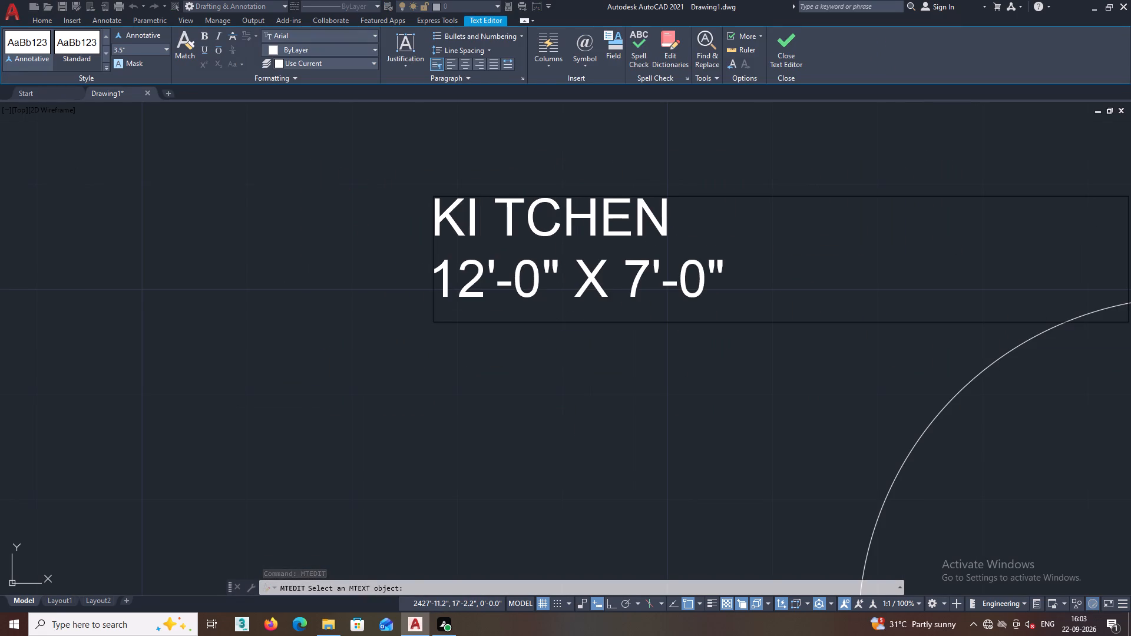
pyautogui.press('BackSpace')
pyautogui.click(510, 376)
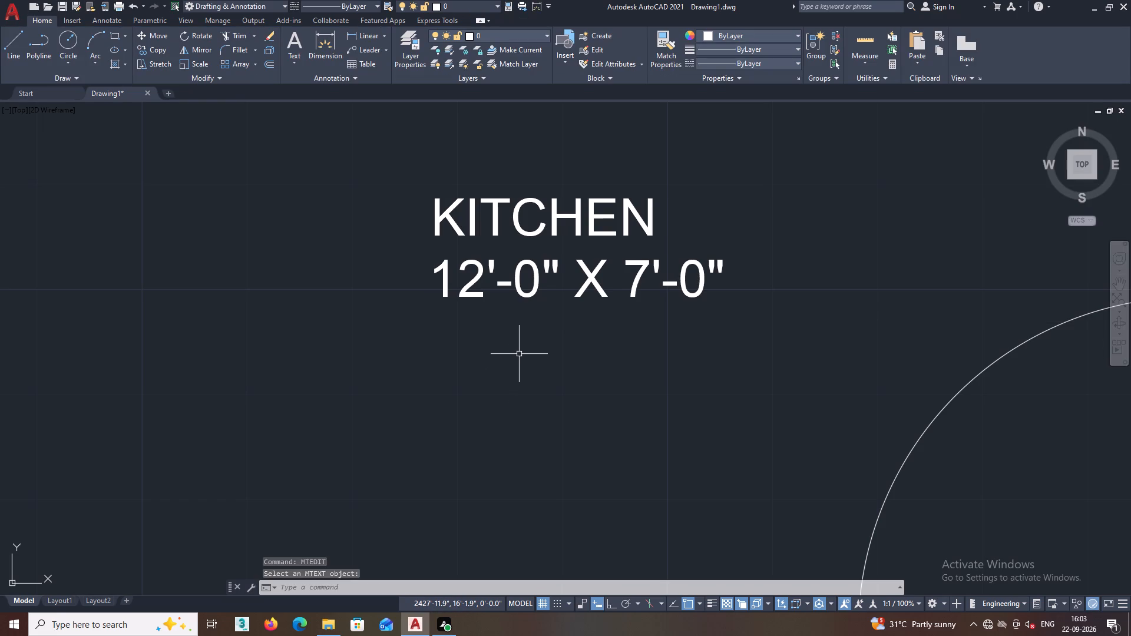
# Delete the copied BEDROOM-1 label from the room below the staircase and dining area.
pyautogui.scroll(-2, 519, 354)
pyautogui.moveTo(517, 358); pyautogui.dragTo(512, 319, button='middle')
pyautogui.moveTo(544, 350); pyautogui.dragTo(539, 358, button='middle')
pyautogui.moveTo(538, 363); pyautogui.dragTo(519, 447, button='middle')
pyautogui.middleClick(518, 447)
pyautogui.scroll(-2, 518, 447)
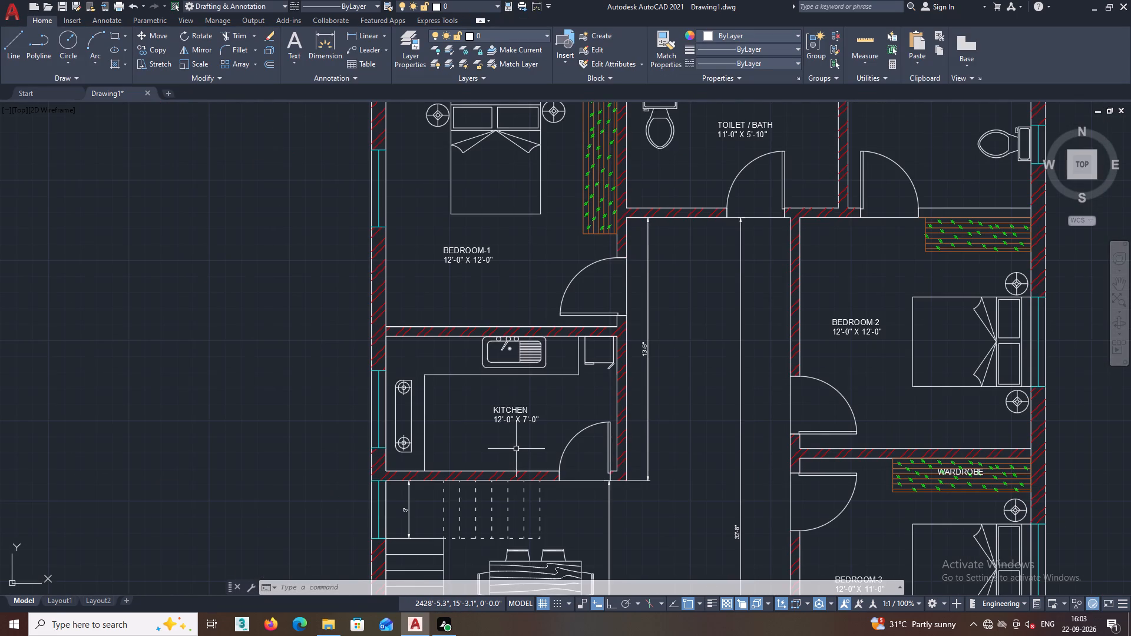
pyautogui.moveTo(516, 449); pyautogui.dragTo(532, 346, button='middle')
pyautogui.moveTo(540, 376); pyautogui.dragTo(543, 332, button='middle')
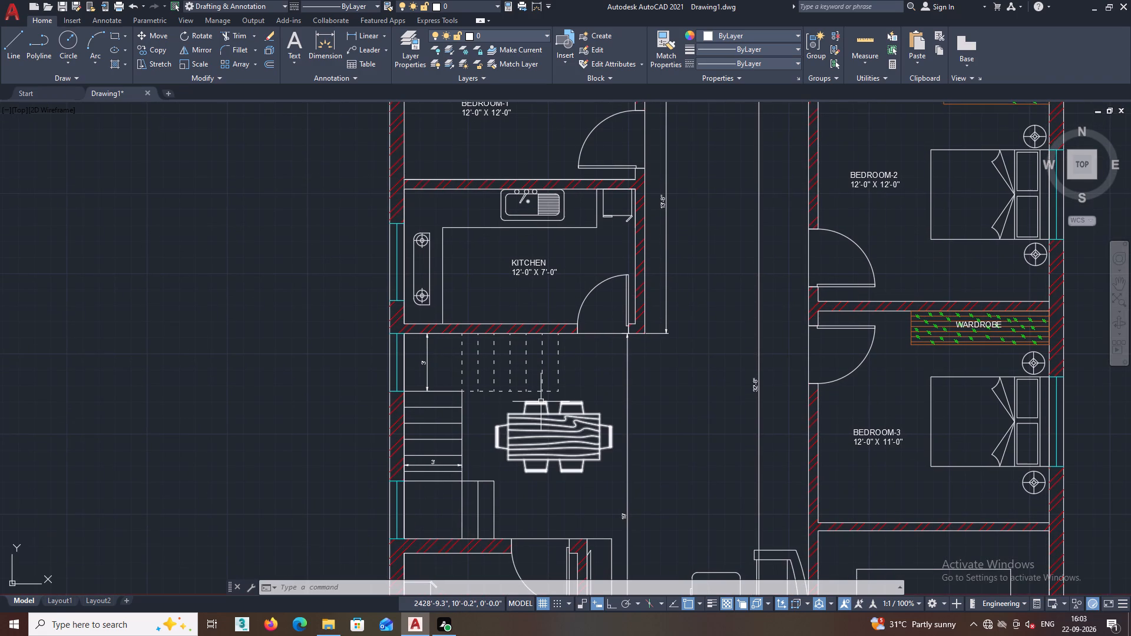
pyautogui.moveTo(541, 414); pyautogui.dragTo(548, 341, button='middle')
pyautogui.moveTo(506, 488); pyautogui.dragTo(533, 399, button='middle')
pyautogui.click(565, 545)
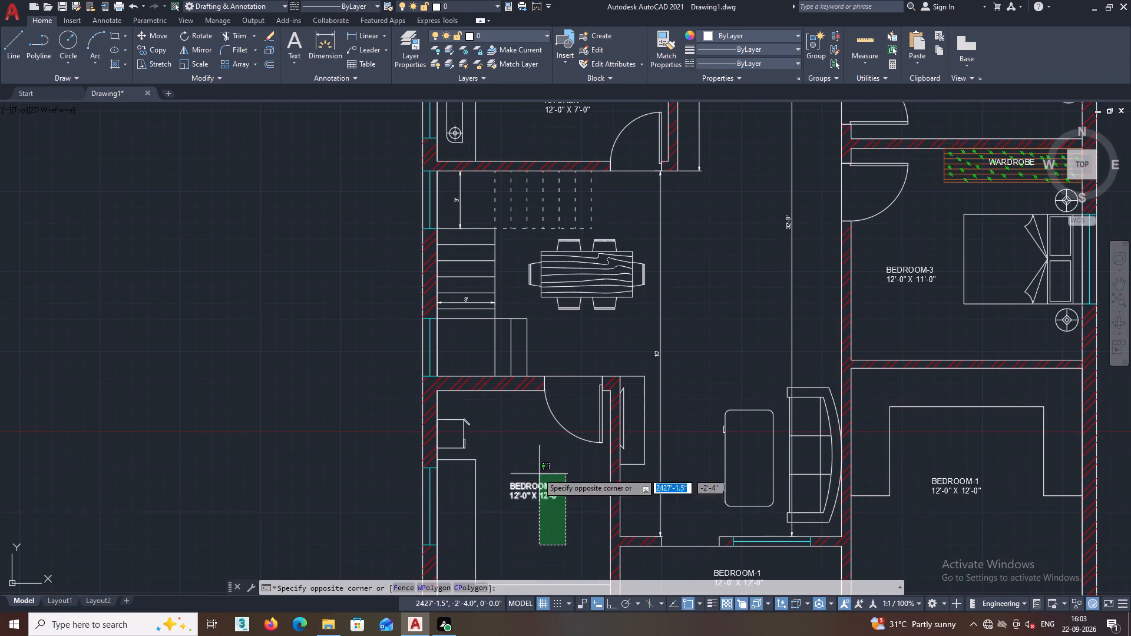
pyautogui.click(533, 469)
pyautogui.press('Delete')
# Copy the KITCHEN label with its 12'-0" X 7'-0" size line into the room below the staircase.
pyautogui.moveTo(559, 425); pyautogui.dragTo(544, 469, button='middle')
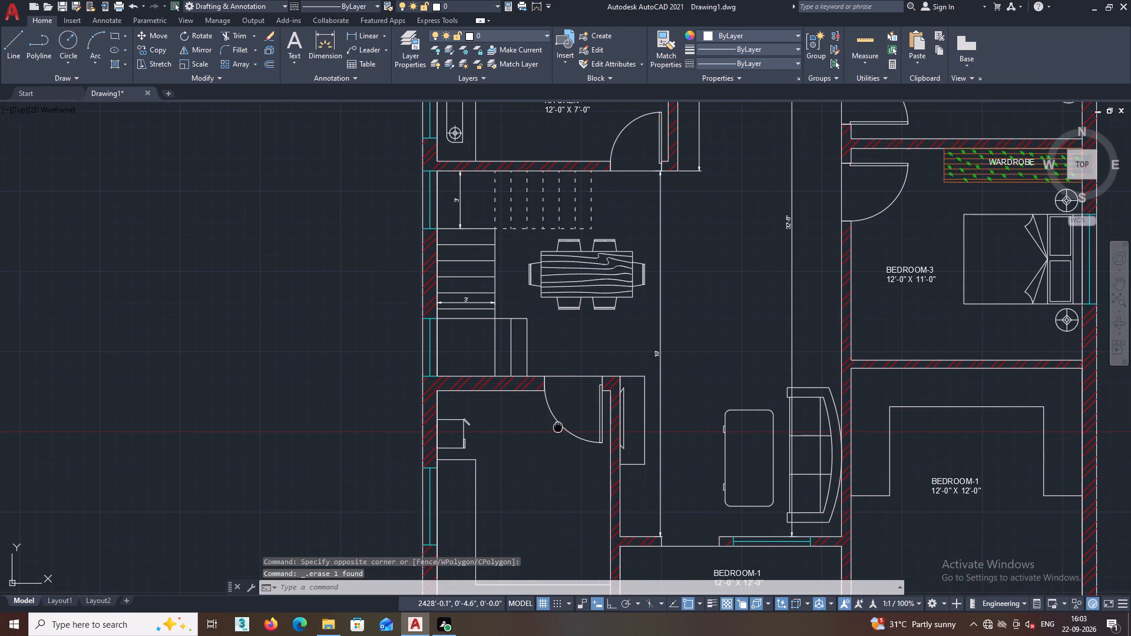
pyautogui.moveTo(544, 469); pyautogui.dragTo(522, 635, button='middle')
pyautogui.click(555, 375)
pyautogui.click(513, 334)
pyautogui.rightClick(516, 326)
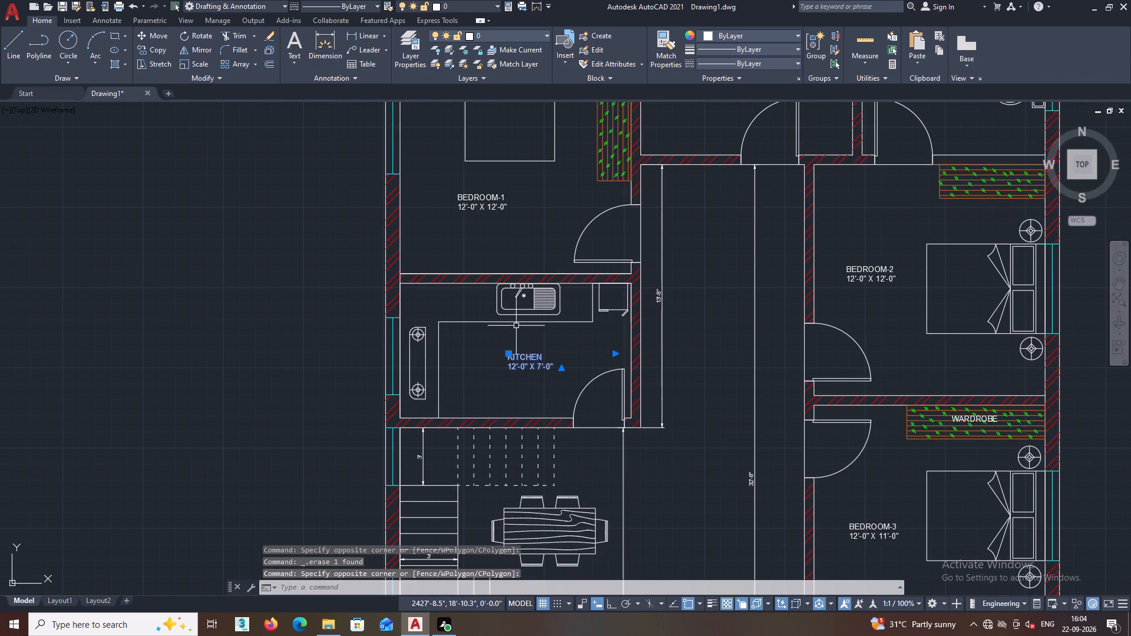
pyautogui.click(563, 136)
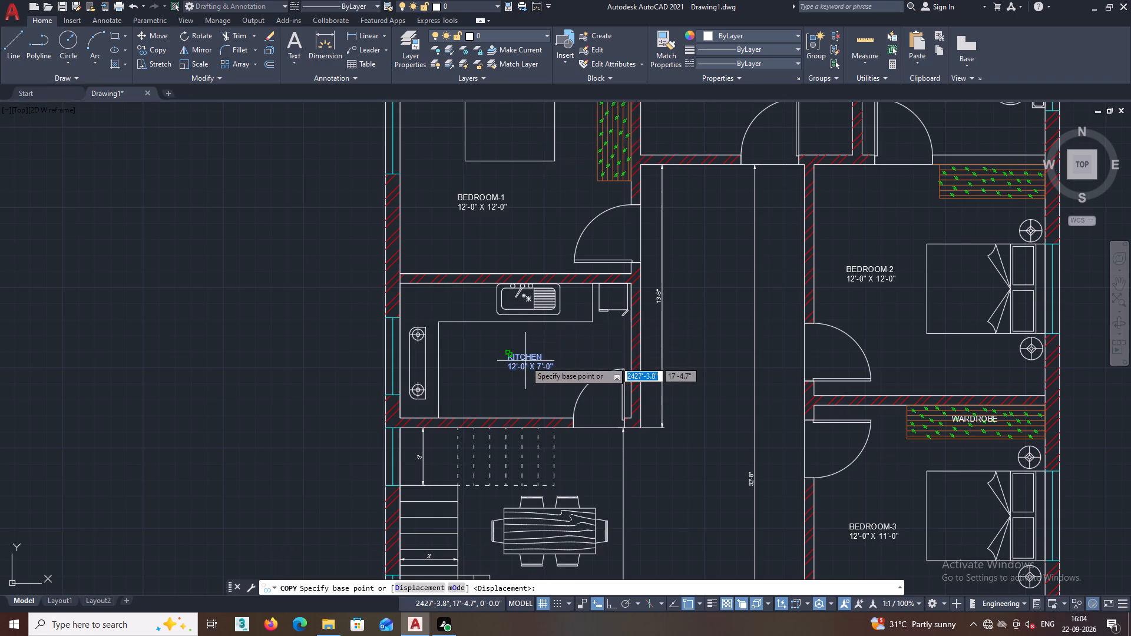
pyautogui.click(525, 361)
pyautogui.scroll(-3, 522, 398)
pyautogui.moveTo(516, 476); pyautogui.dragTo(535, 365, button='middle')
pyautogui.scroll(2, 539, 422)
pyautogui.moveTo(540, 358); pyautogui.dragTo(527, 419, button='middle')
pyautogui.scroll(2, 514, 378)
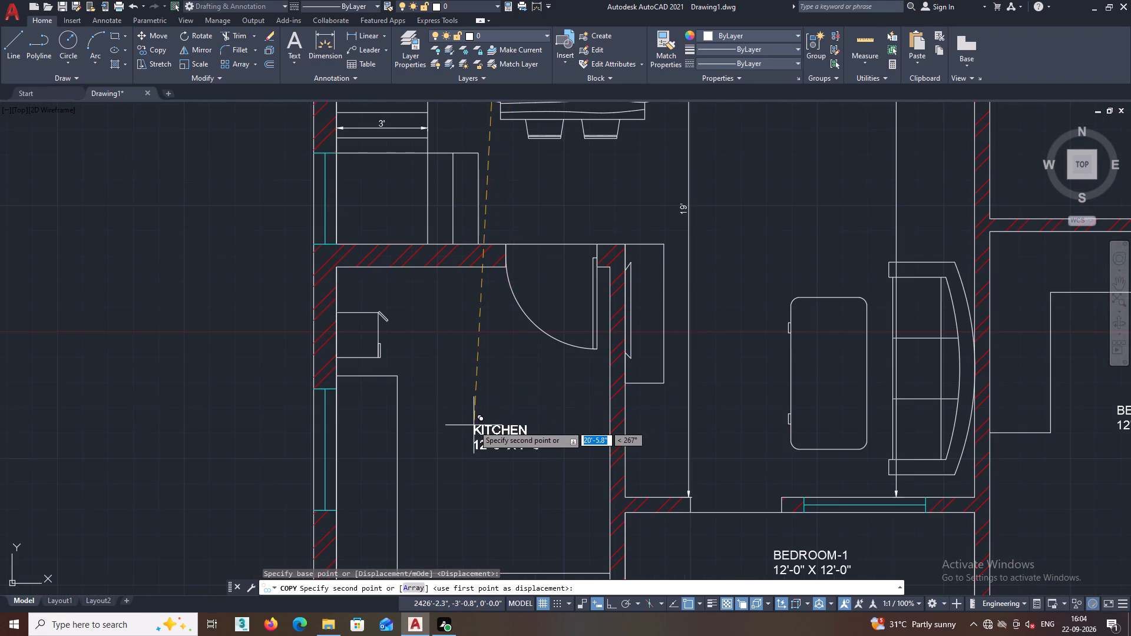
pyautogui.click(474, 425)
pyautogui.scroll(-2, 510, 390)
pyautogui.moveTo(514, 392); pyautogui.dragTo(482, 482, button='middle')
pyautogui.moveTo(485, 481); pyautogui.dragTo(472, 366, button='middle')
pyautogui.press('Escape')
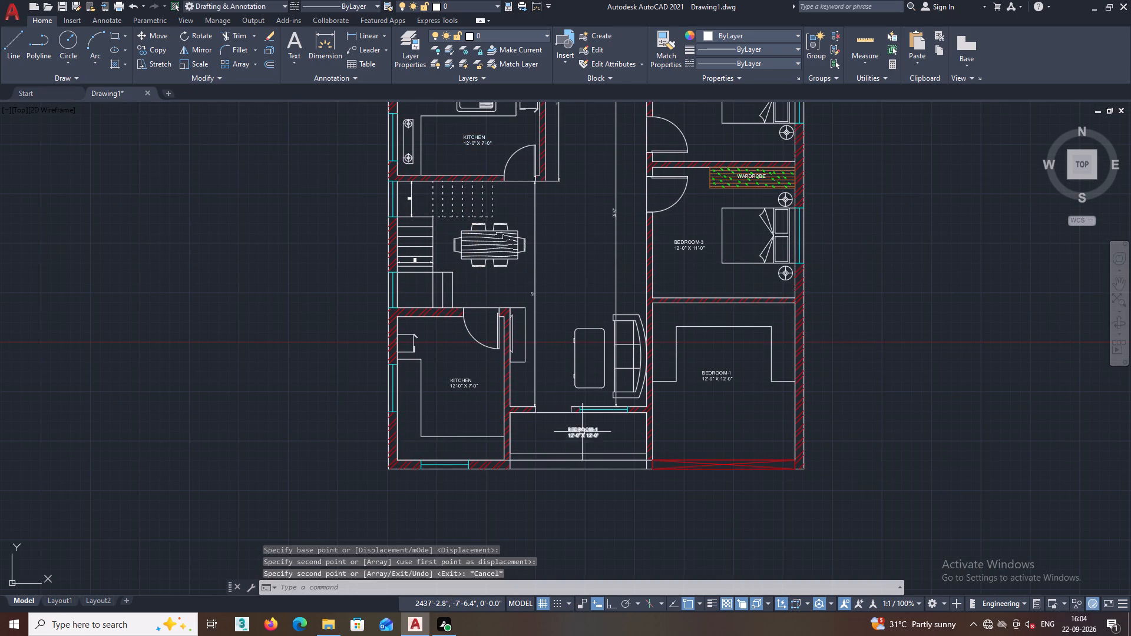
# Open the BEDROOM-1 label in the narrow front space below the living area and replace its room name with PORCH.
pyautogui.click(582, 432)
pyautogui.rightClick(582, 429)
pyautogui.doubleClick(610, 153)
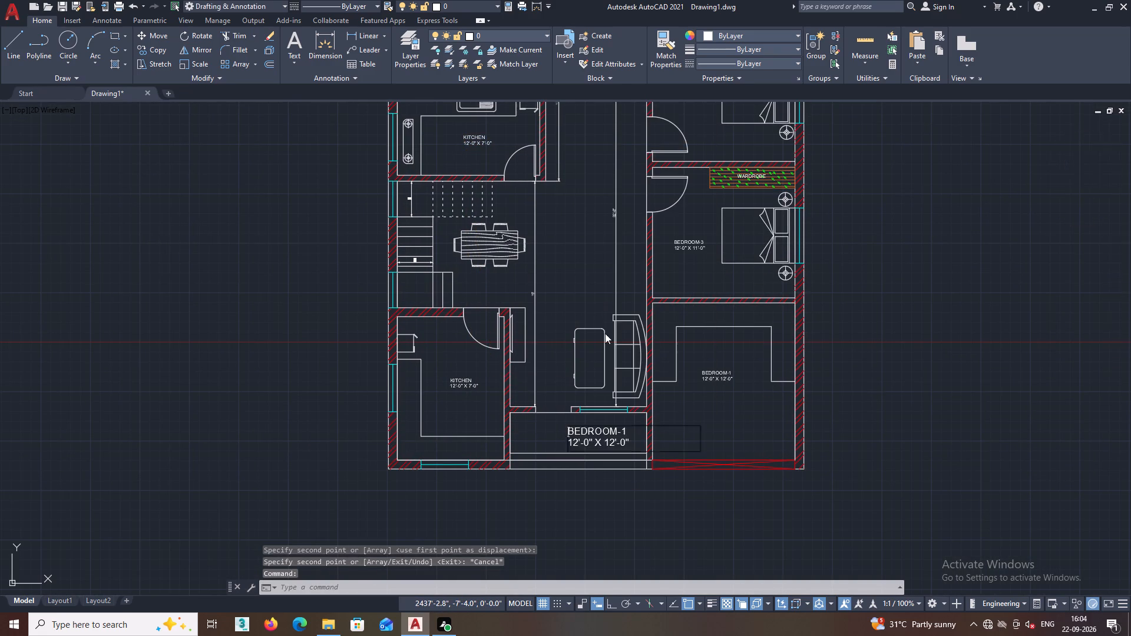
pyautogui.scroll(1, 591, 439)
pyautogui.click(588, 433)
pyautogui.rightClick(596, 402)
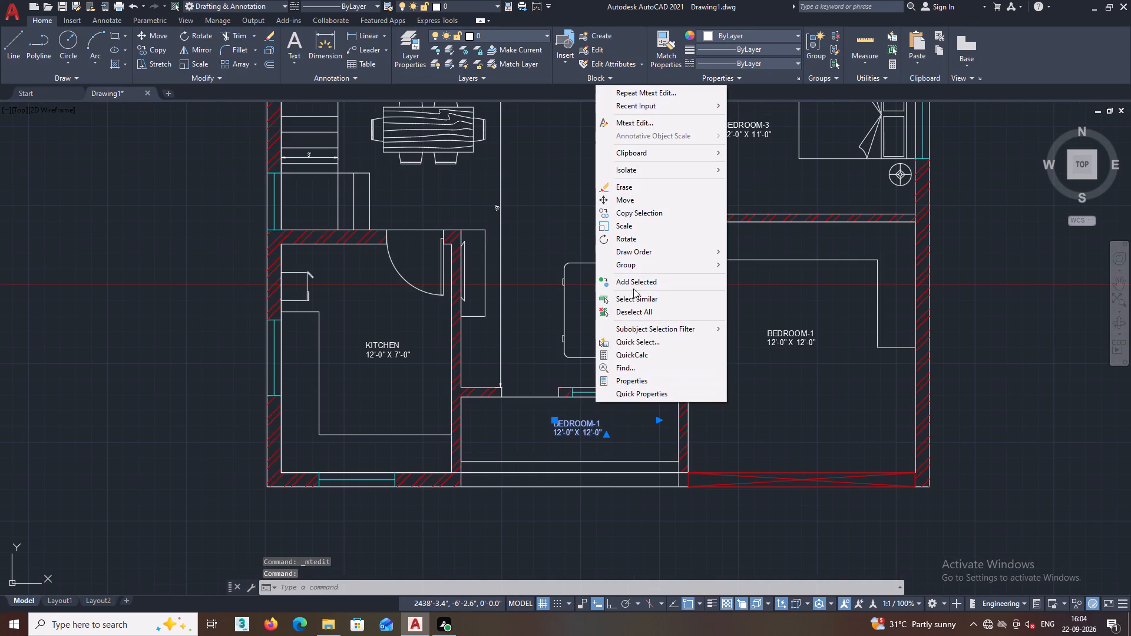
pyautogui.click(637, 97)
pyautogui.scroll(2, 614, 422)
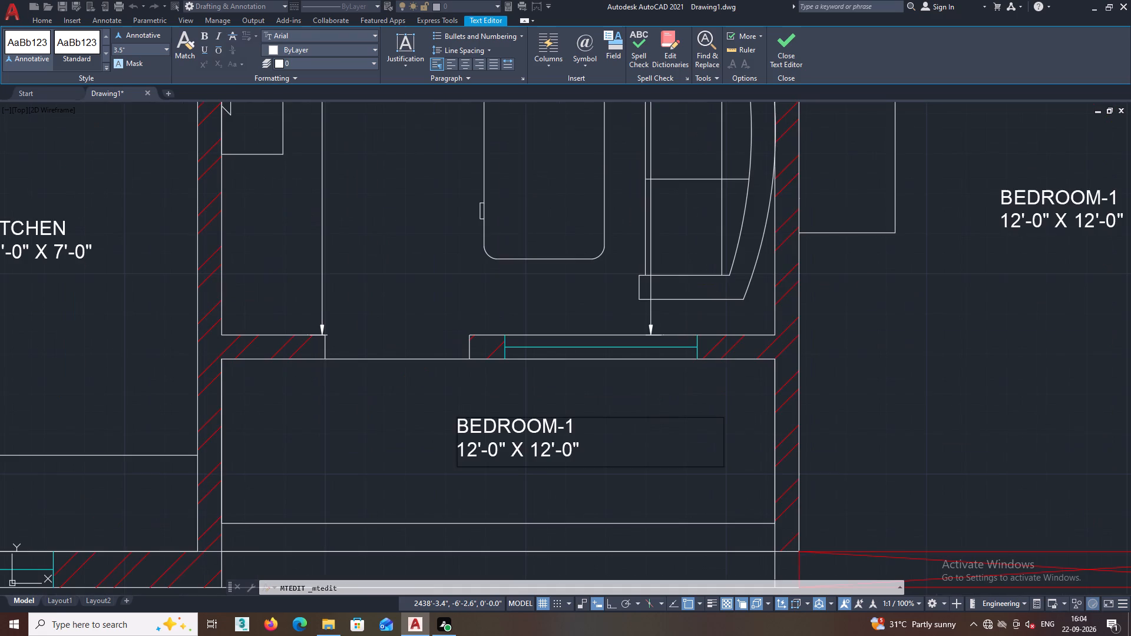
pyautogui.scroll(2, 603, 431)
pyautogui.click(546, 416)
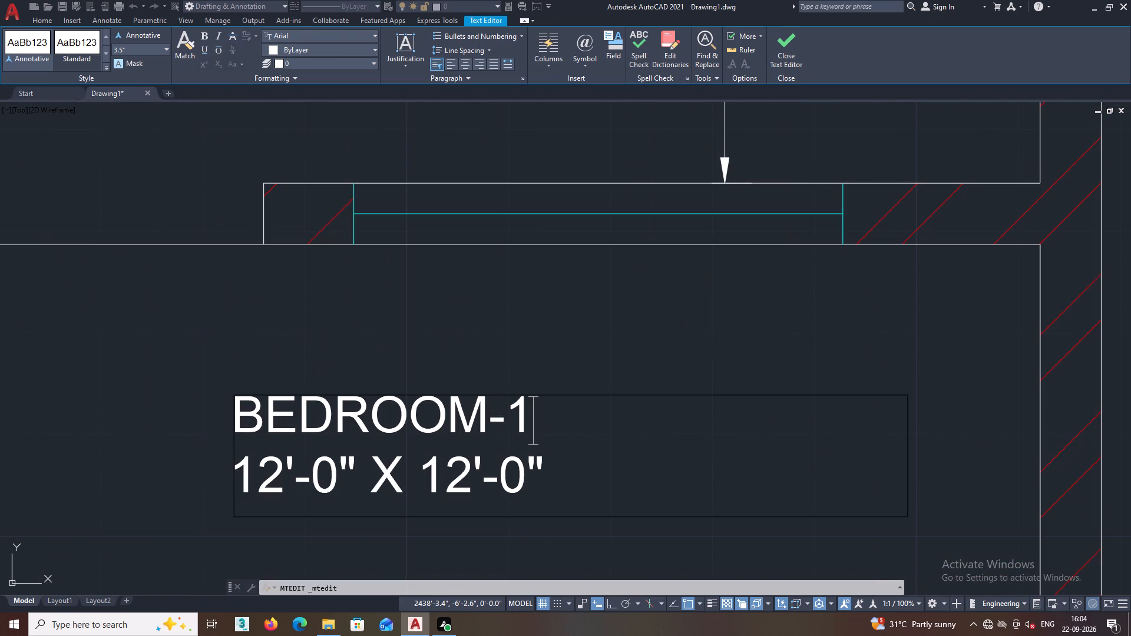
pyautogui.press('BackSpace')
pyautogui.press('BackSpace')
pyautogui.press('BackSpace')
pyautogui.press('BackSpace')
pyautogui.press('BackSpace')
pyautogui.press('BackSpace')
pyautogui.press('BackSpace')
pyautogui.press('BackSpace')
pyautogui.press('BackSpace')
pyautogui.press('BackSpace')
pyautogui.press('BackSpace')
pyautogui.press('BackSpace')
pyautogui.press('BackSpace')
pyautogui.press('BackSpace')
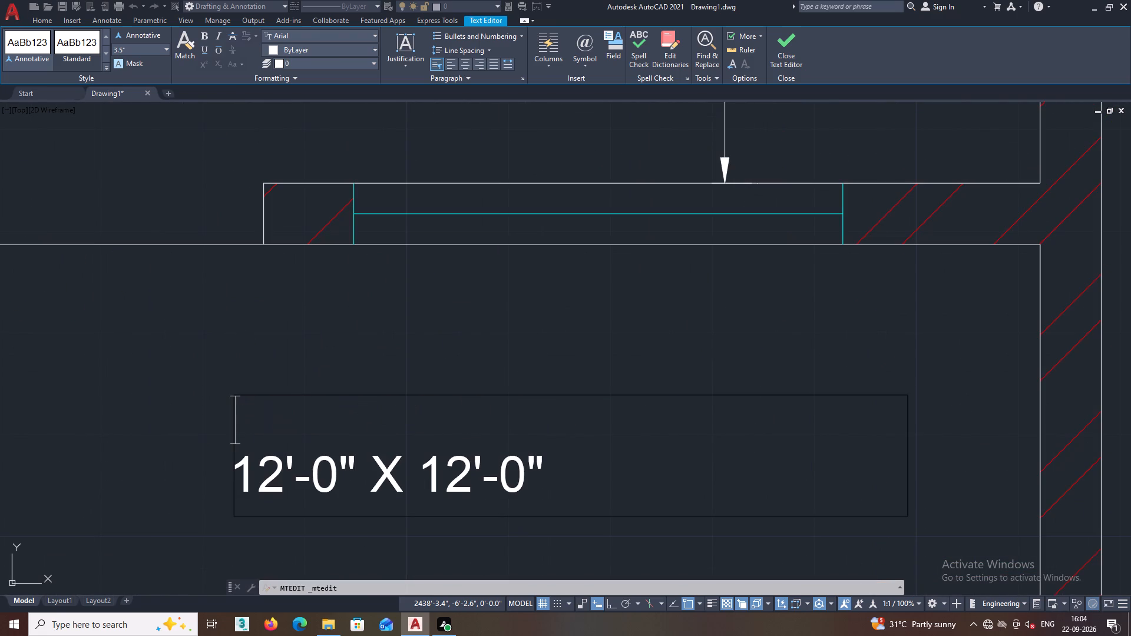
pyautogui.write('PORCH')
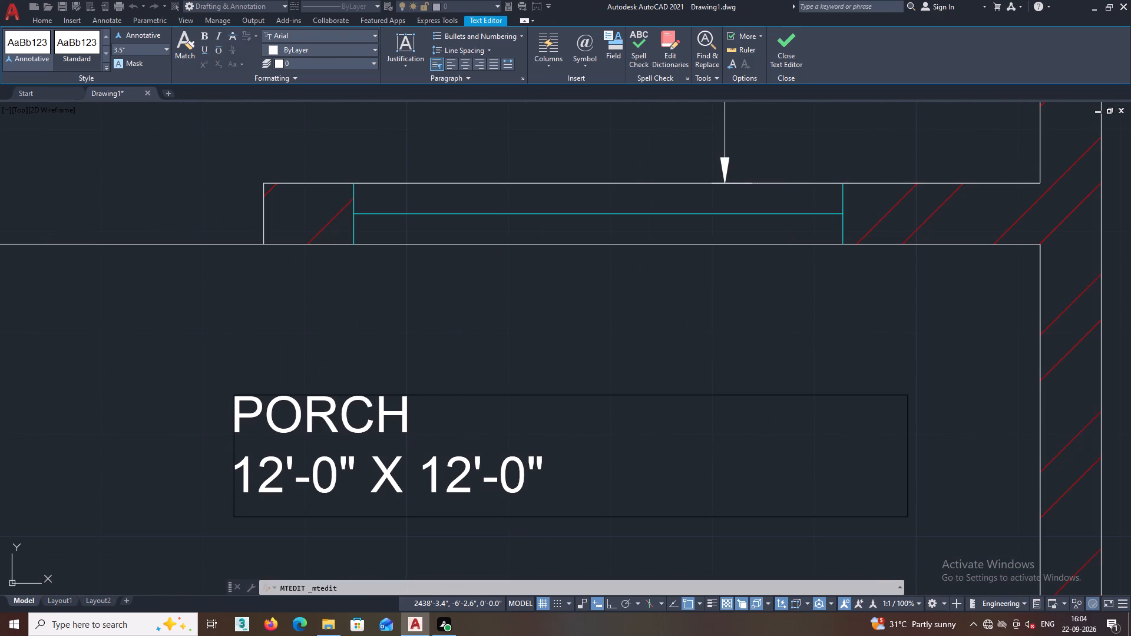
# Change the size line of the PORCH label to 11'-6" X 4'-10".
pyautogui.click(292, 492)
pyautogui.doubleClick(291, 494)
pyautogui.press('BackSpace')
pyautogui.press('1')
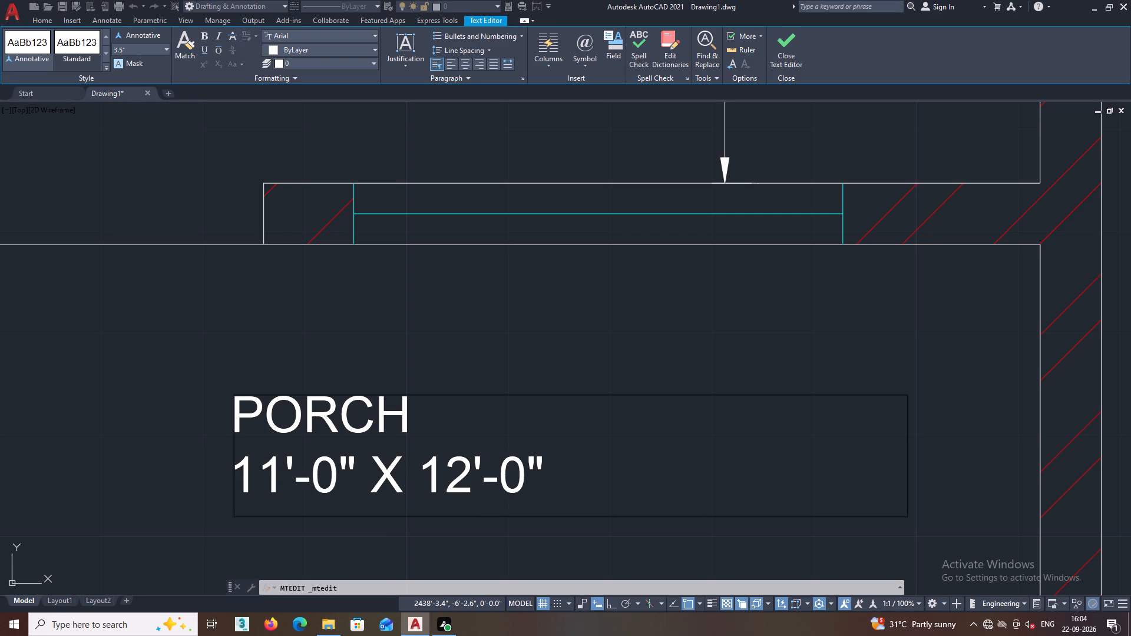
pyautogui.scroll(2, 300, 508)
pyautogui.click(392, 483)
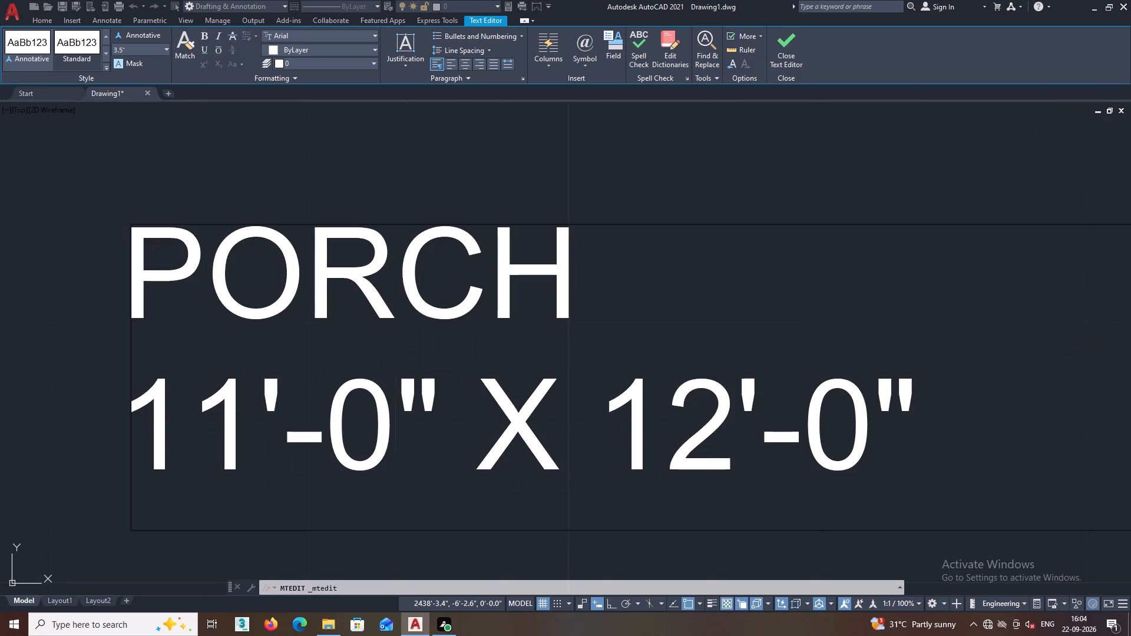
pyautogui.press('BackSpace')
pyautogui.press('6')
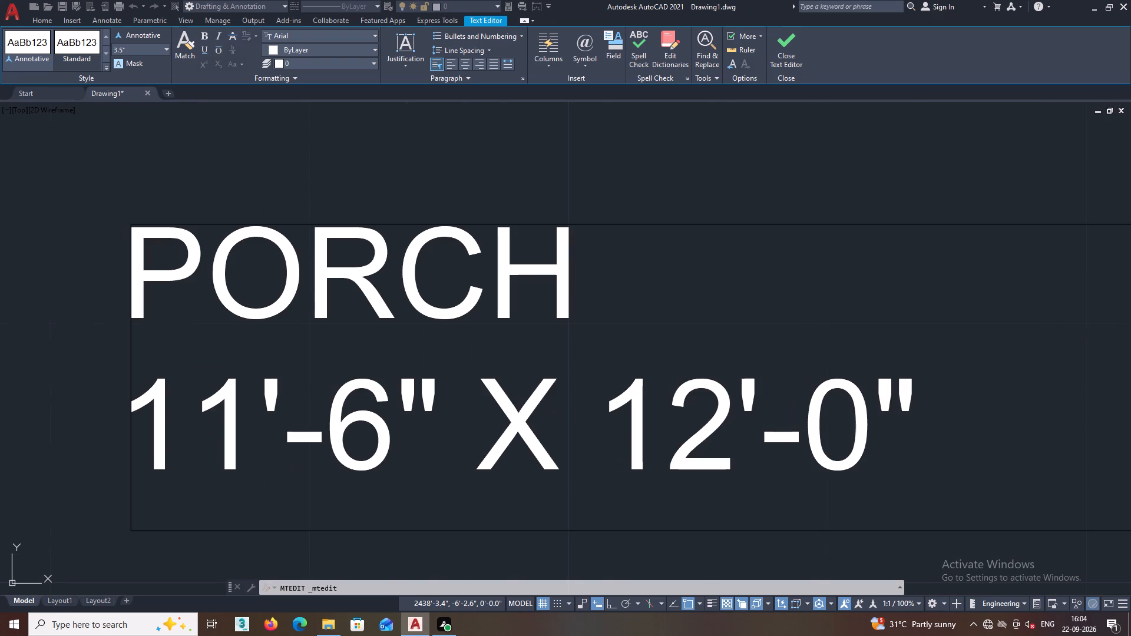
pyautogui.moveTo(641, 519); pyautogui.dragTo(449, 524, button='middle')
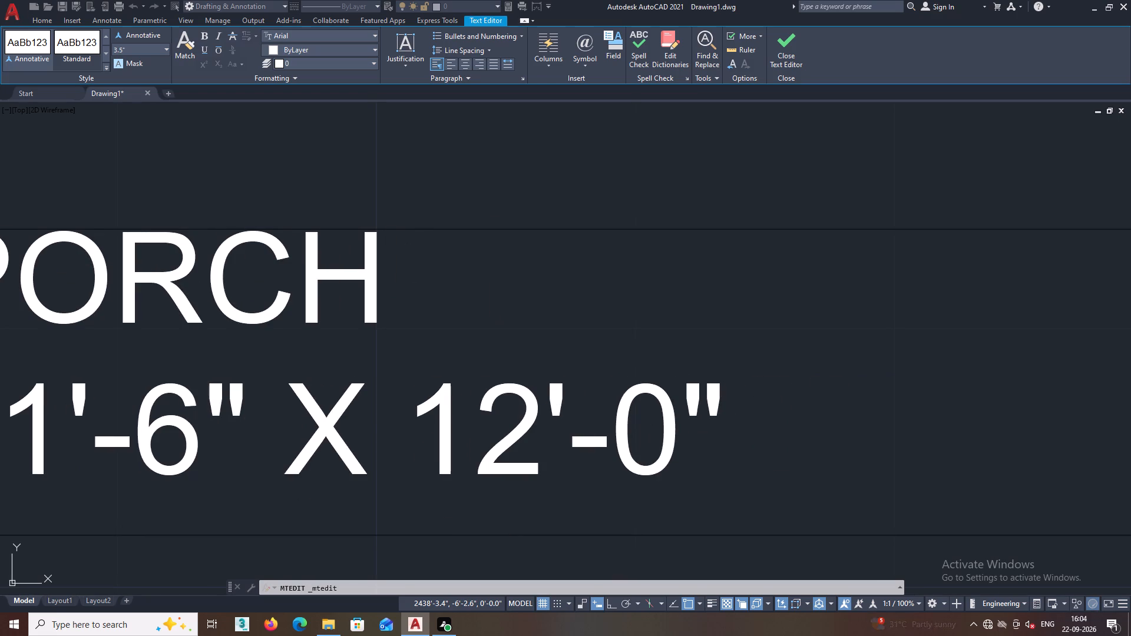
pyautogui.doubleClick(614, 454)
pyautogui.click(611, 455)
pyautogui.click(633, 351)
pyautogui.click(611, 443)
pyautogui.press('1')
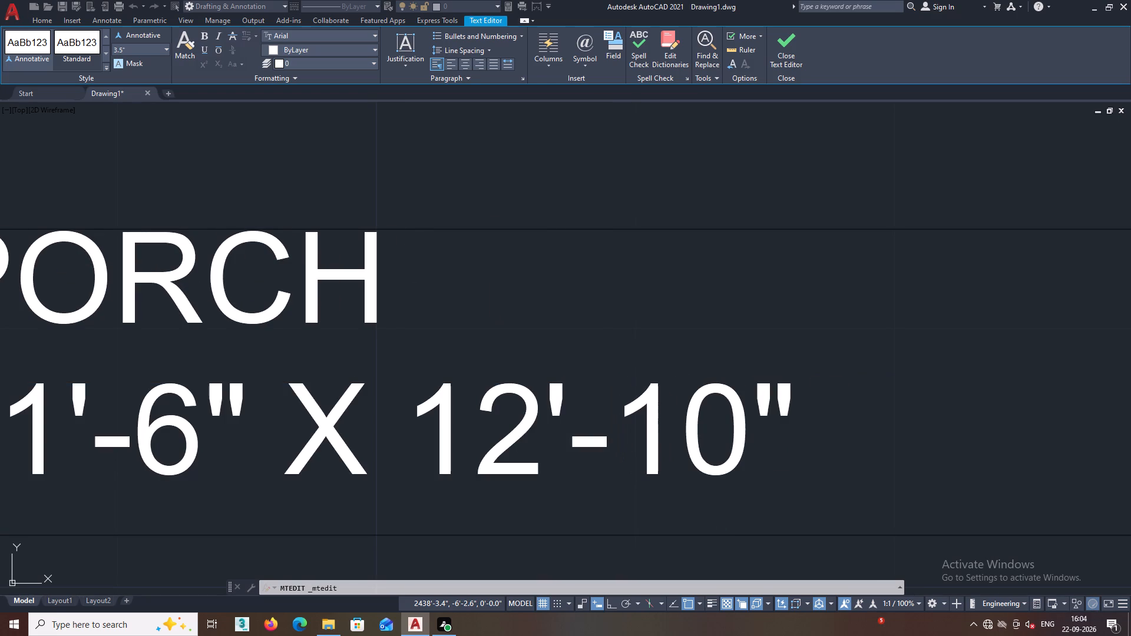
pyautogui.click(540, 453)
pyautogui.press('BackSpace')
pyautogui.press('BackSpace')
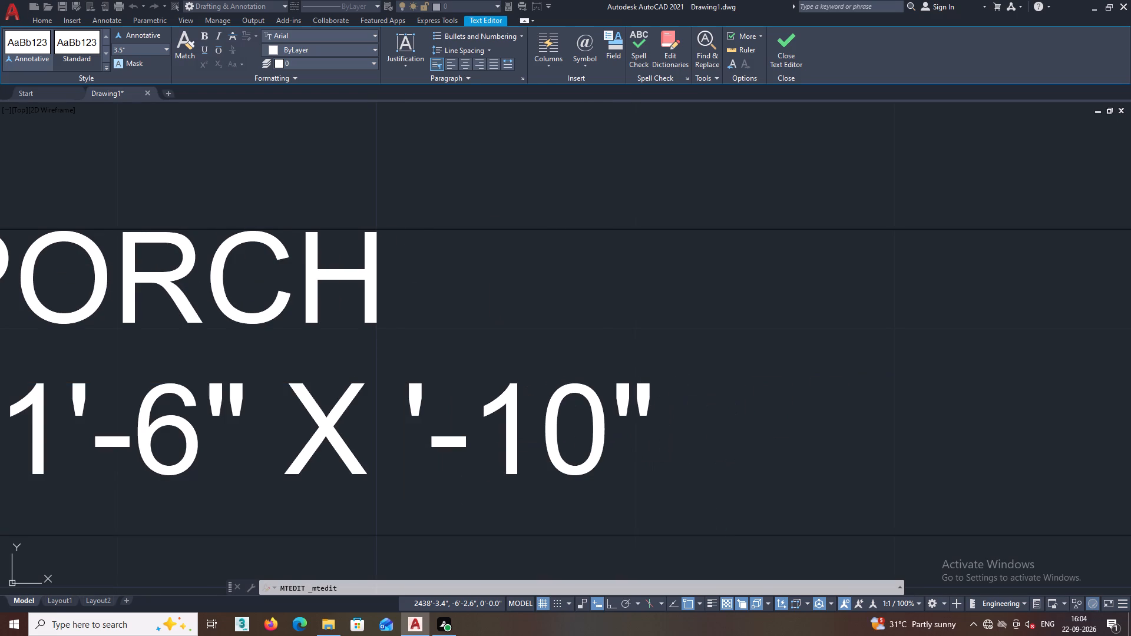
pyautogui.press('4')
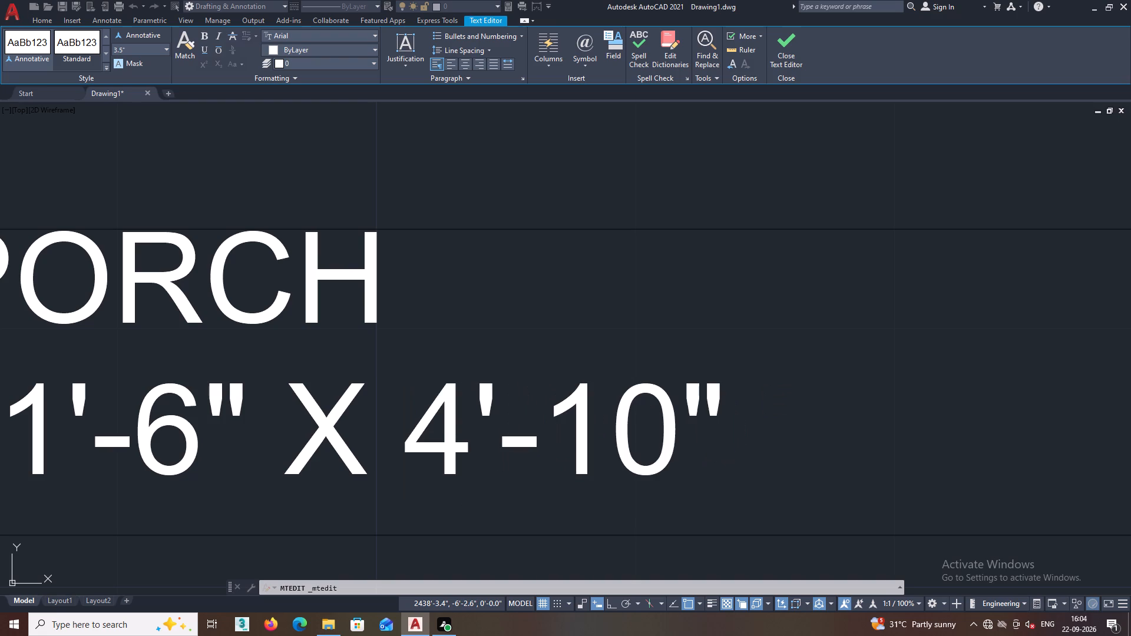
pyautogui.scroll(-2, 598, 458)
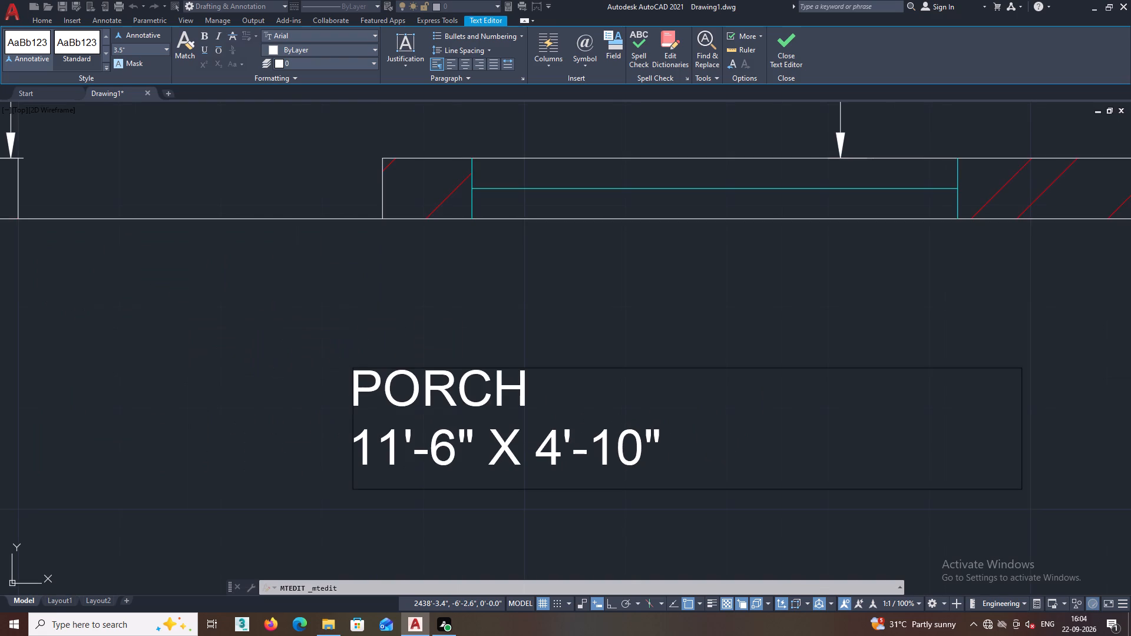
pyautogui.moveTo(659, 454); pyautogui.dragTo(531, 471, button='middle')
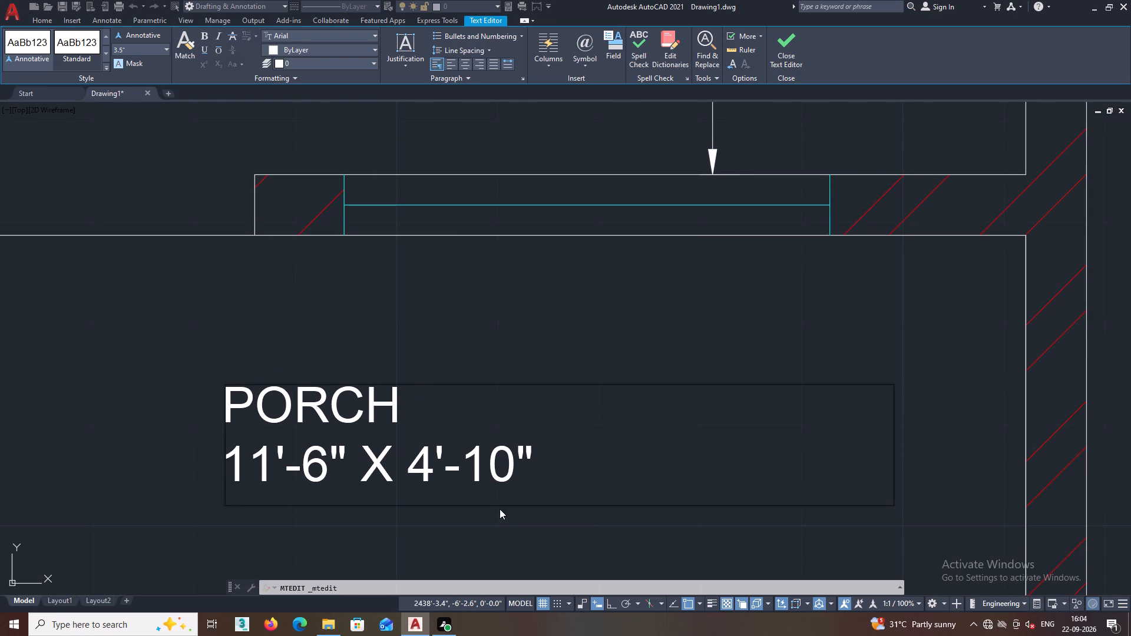
pyautogui.moveTo(483, 514); pyautogui.dragTo(393, 522, button='middle')
pyautogui.scroll(-3, 472, 505)
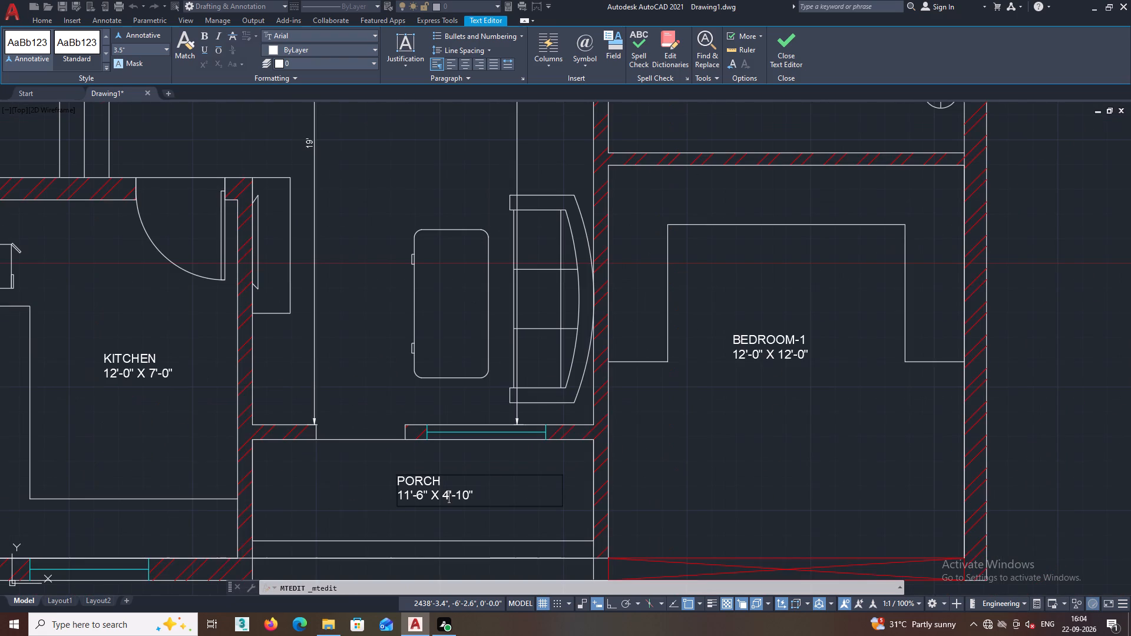
pyautogui.moveTo(646, 426); pyautogui.dragTo(541, 482, button='middle')
pyautogui.scroll(2, 750, 439)
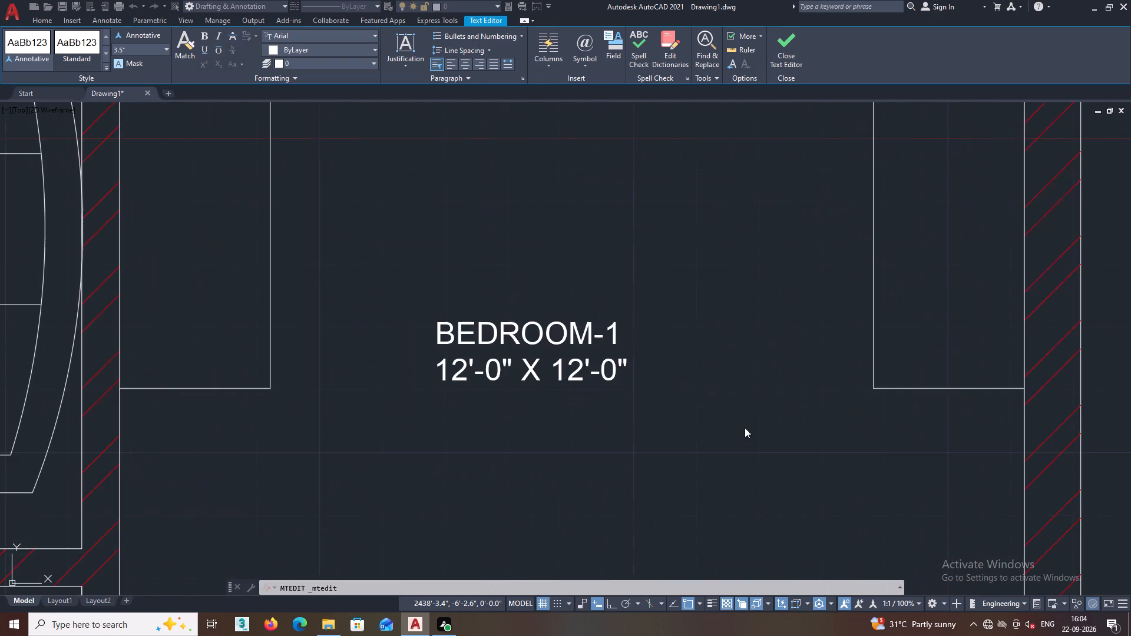
# Open the BEDROOM-1 label in the room below BEDROOM-3 and replace its room name with SHOP.
pyautogui.scroll(-2, 720, 421)
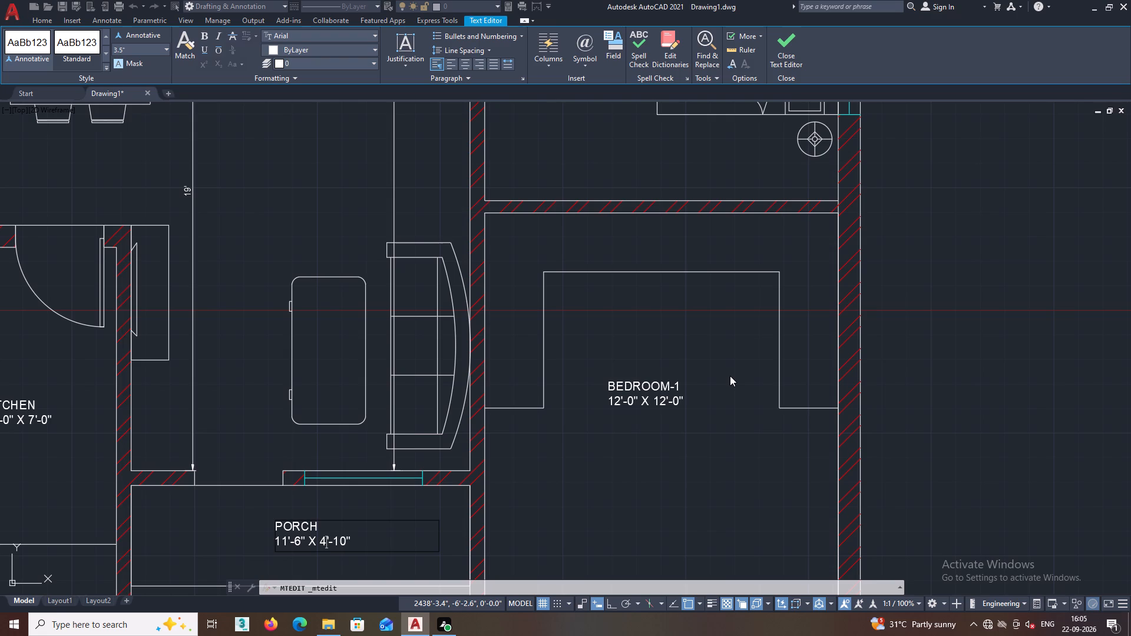
pyautogui.scroll(3, 645, 397)
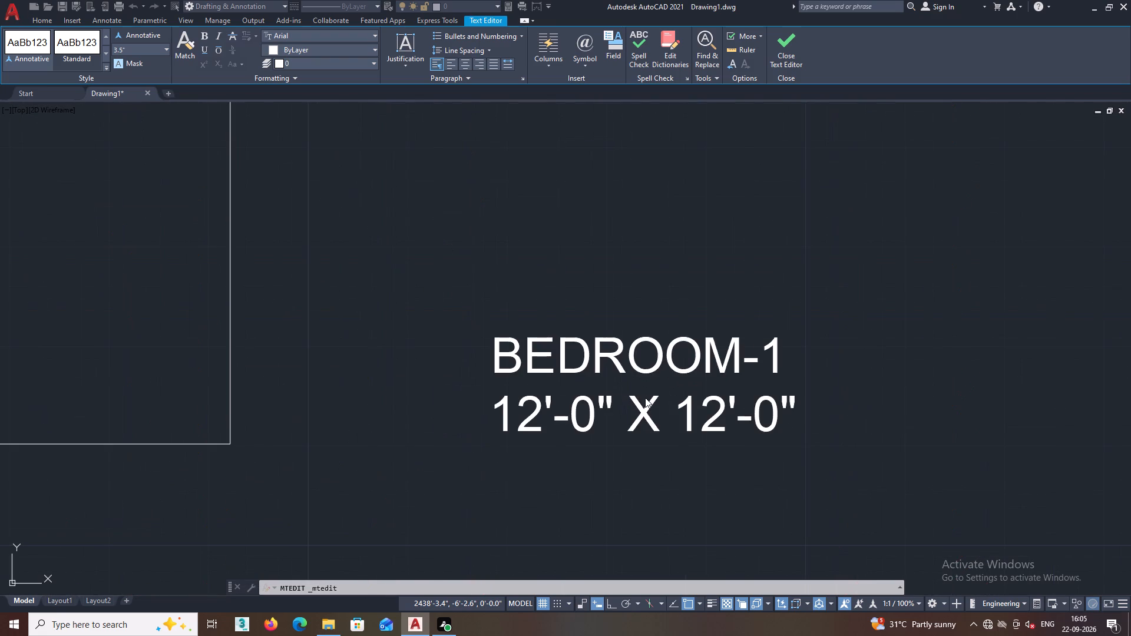
pyautogui.doubleClick(652, 363)
pyautogui.click(667, 361)
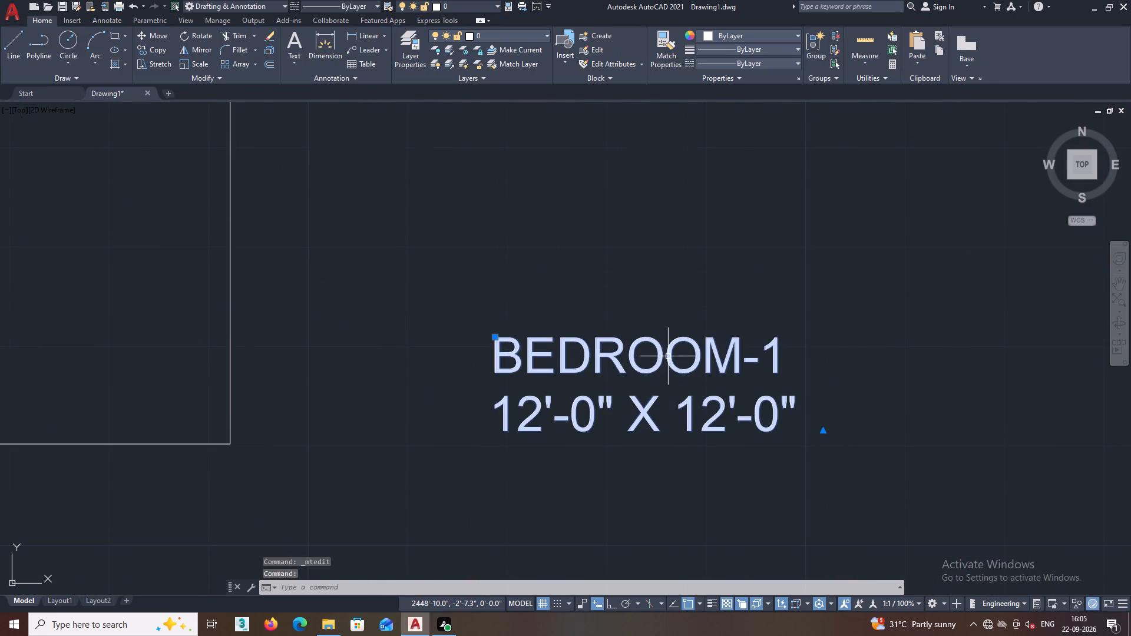
pyautogui.press('space')
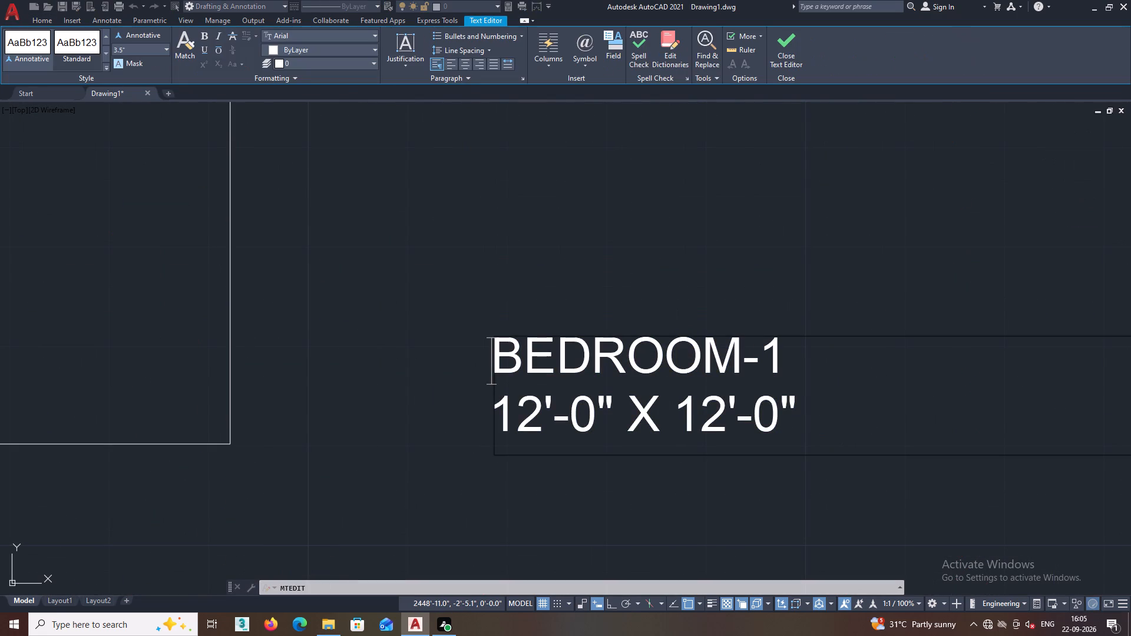
pyautogui.moveTo(734, 363); pyautogui.dragTo(634, 345, button='middle')
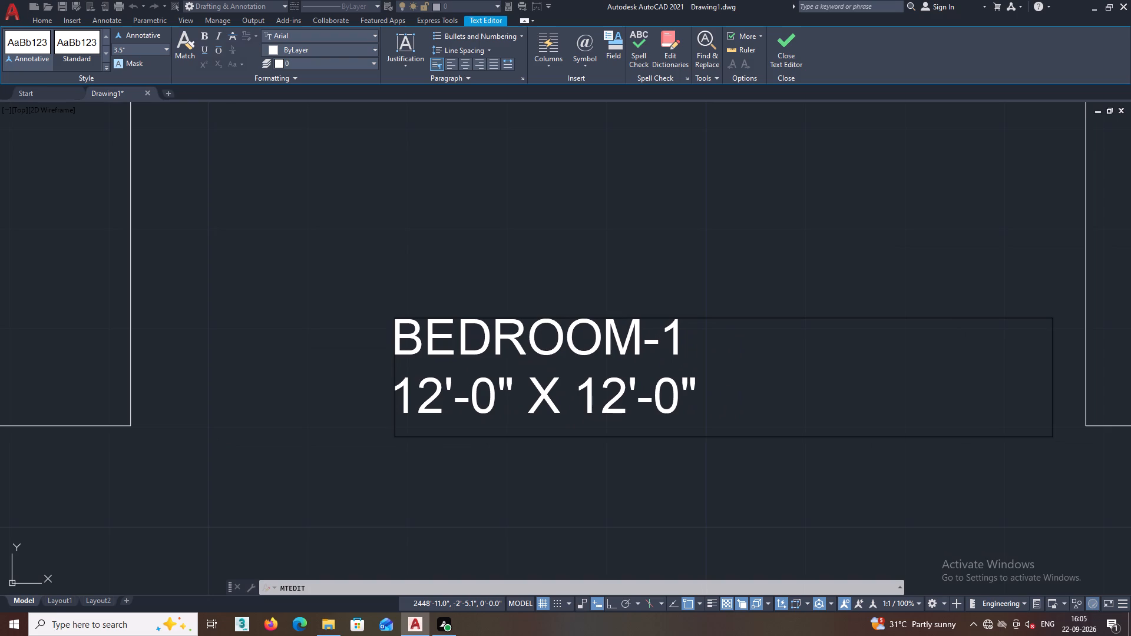
pyautogui.click(708, 340)
pyautogui.press('BackSpace')
pyautogui.press('BackSpace')
pyautogui.press('BackSpace')
pyautogui.press('BackSpace')
pyautogui.press('BackSpace')
pyautogui.press('BackSpace')
pyautogui.press('BackSpace')
pyautogui.press('BackSpace')
pyautogui.press('BackSpace')
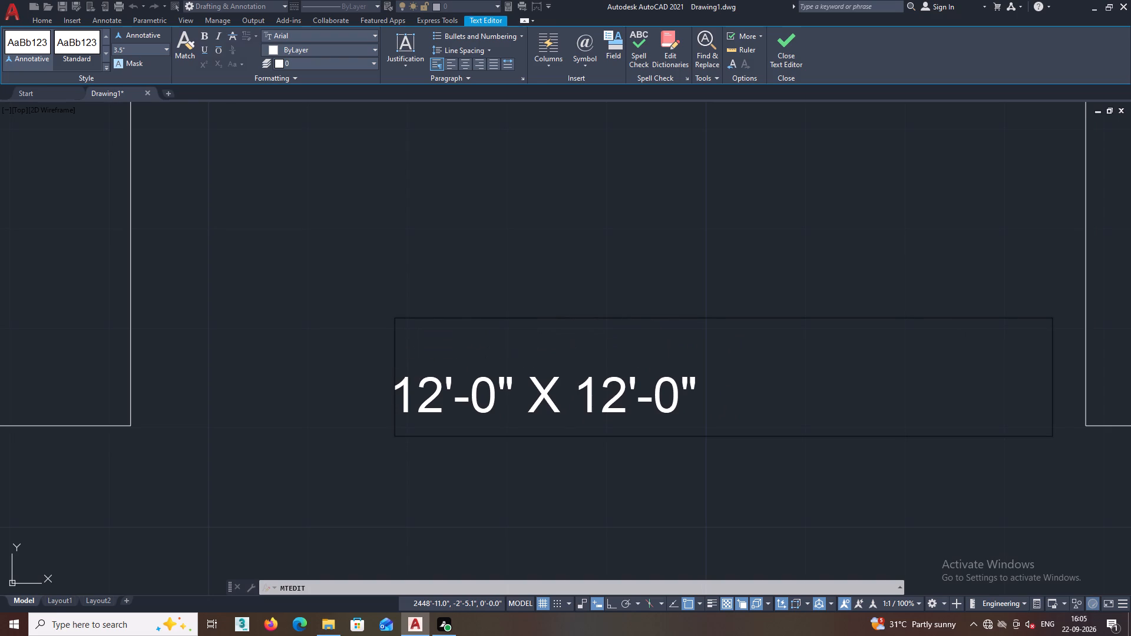
pyautogui.write('SHOP')
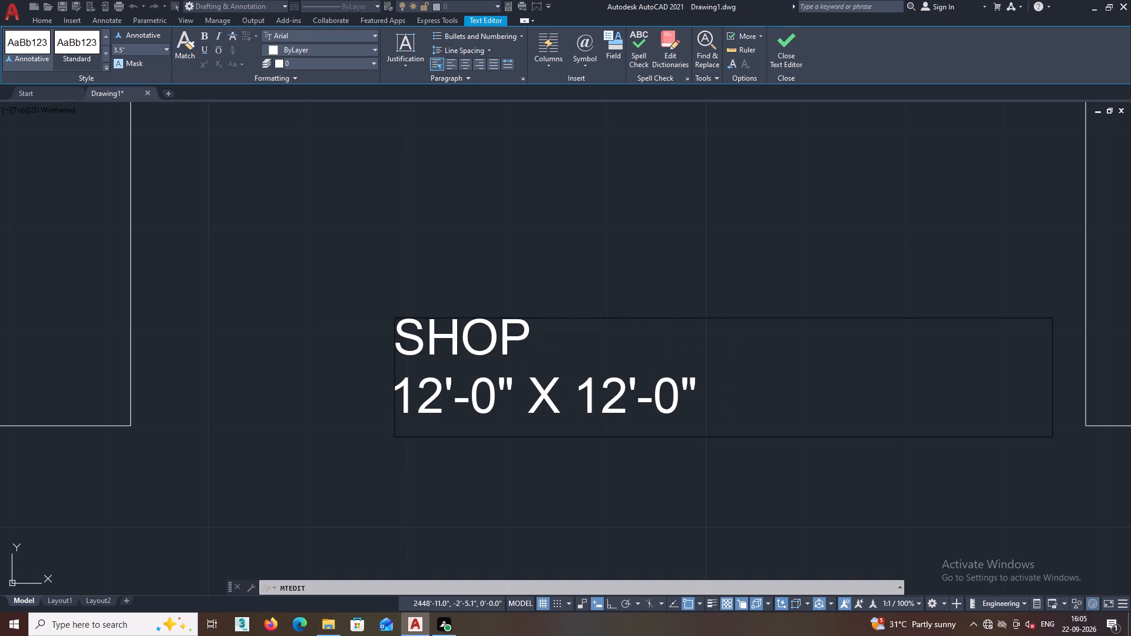
# Change the size line of the SHOP label to 12'-0" X 13'-3".
pyautogui.moveTo(539, 399); pyautogui.dragTo(504, 406, button='middle')
pyautogui.scroll(1, 581, 415)
pyautogui.click(600, 412)
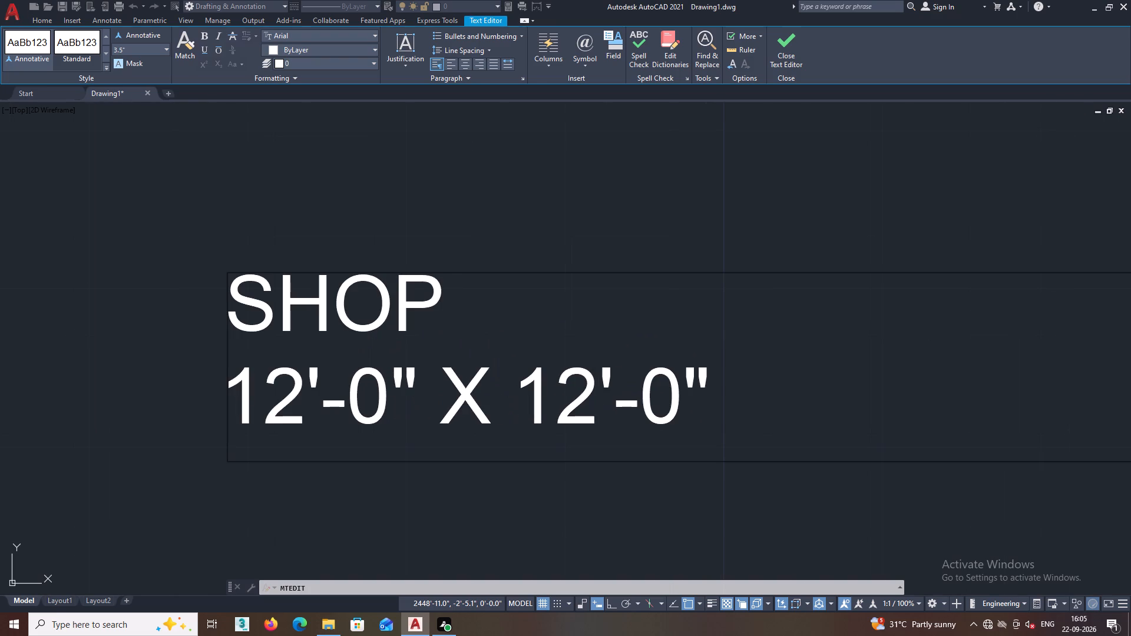
pyautogui.press('BackSpace')
pyautogui.press('3')
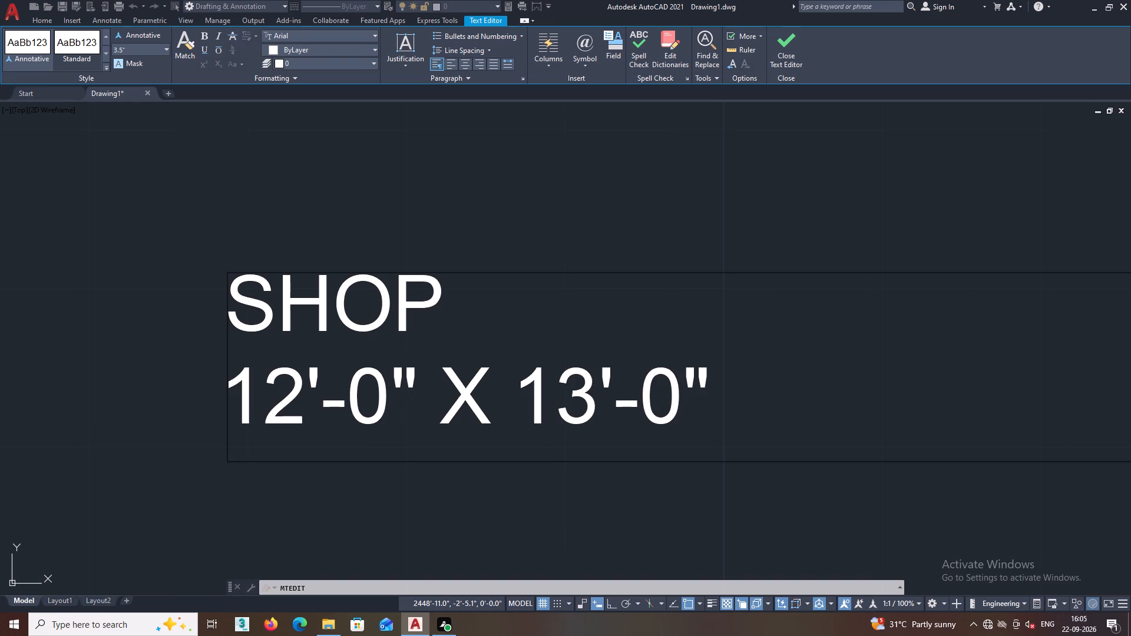
pyautogui.doubleClick(693, 420)
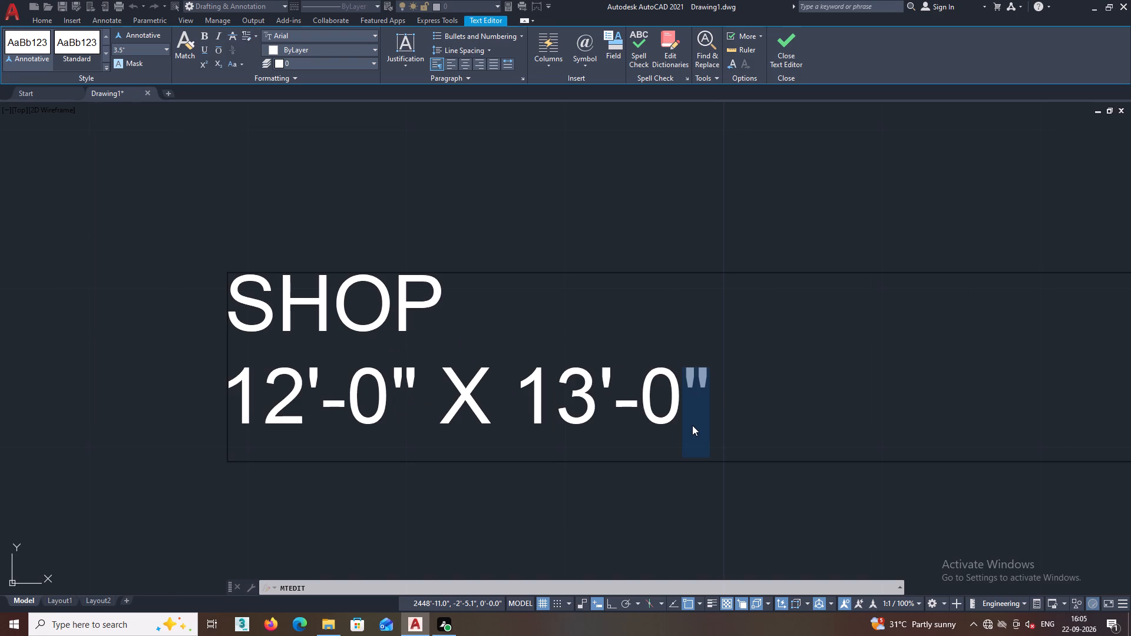
pyautogui.click(685, 445)
pyautogui.press('BackSpace')
pyautogui.press('3')
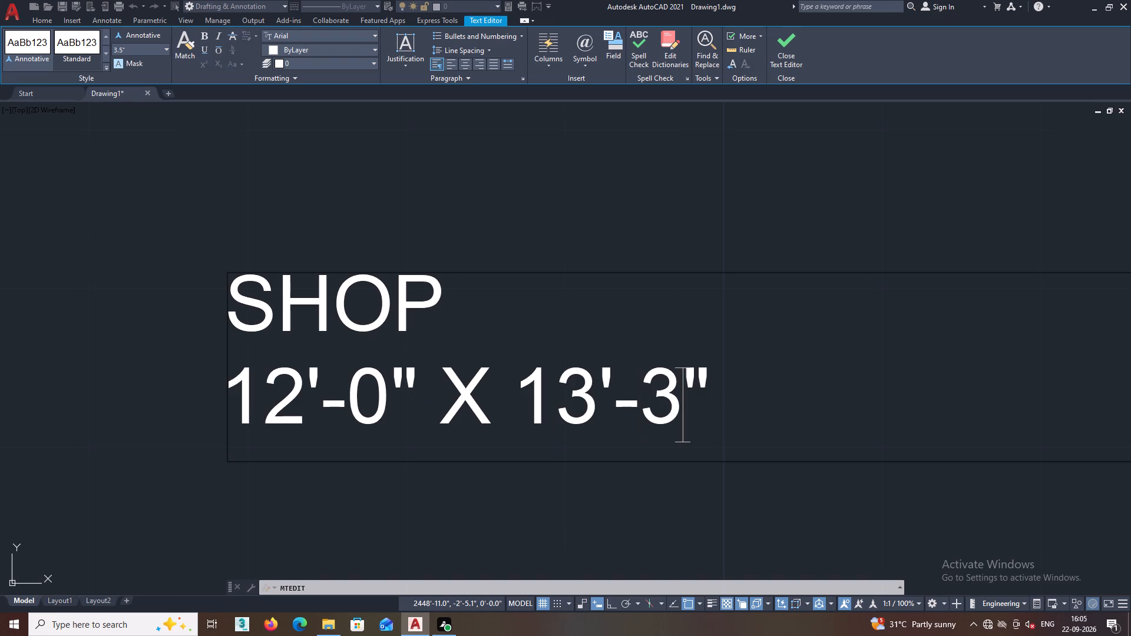
pyautogui.scroll(-1, 677, 450)
pyautogui.click(653, 535)
pyautogui.scroll(-3, 657, 491)
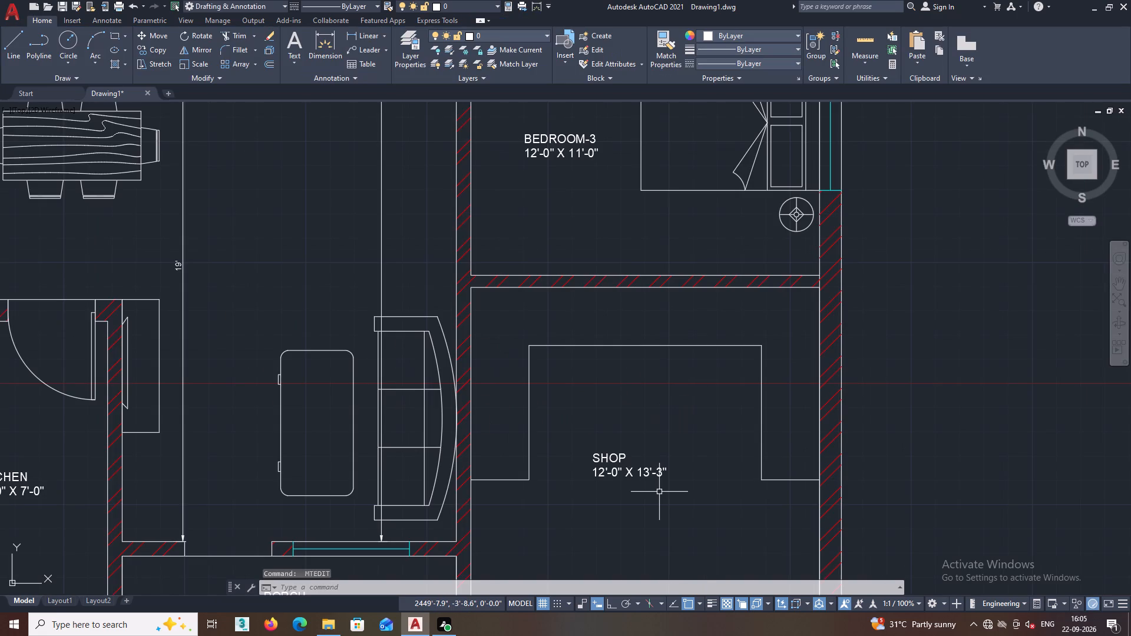
# Look over the whole floor plan to check which rooms and spaces have labels.
pyautogui.moveTo(624, 384); pyautogui.dragTo(640, 535, button='middle')
pyautogui.scroll(-2, 640, 508)
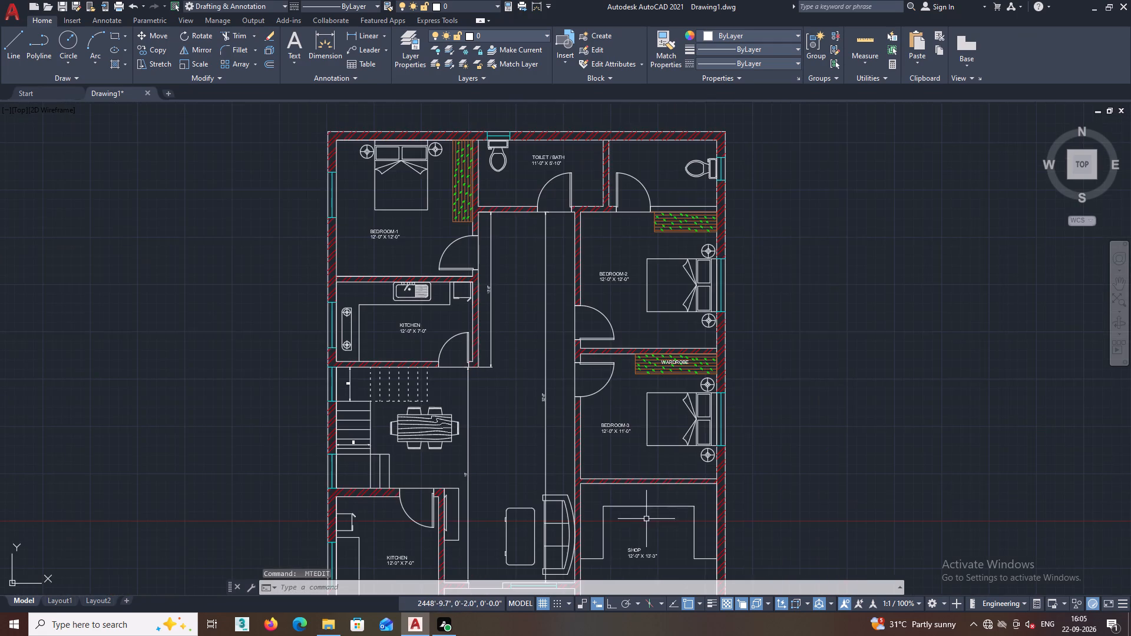
pyautogui.moveTo(650, 446); pyautogui.dragTo(652, 518, button='middle')
pyautogui.moveTo(650, 465); pyautogui.dragTo(654, 377, button='middle')
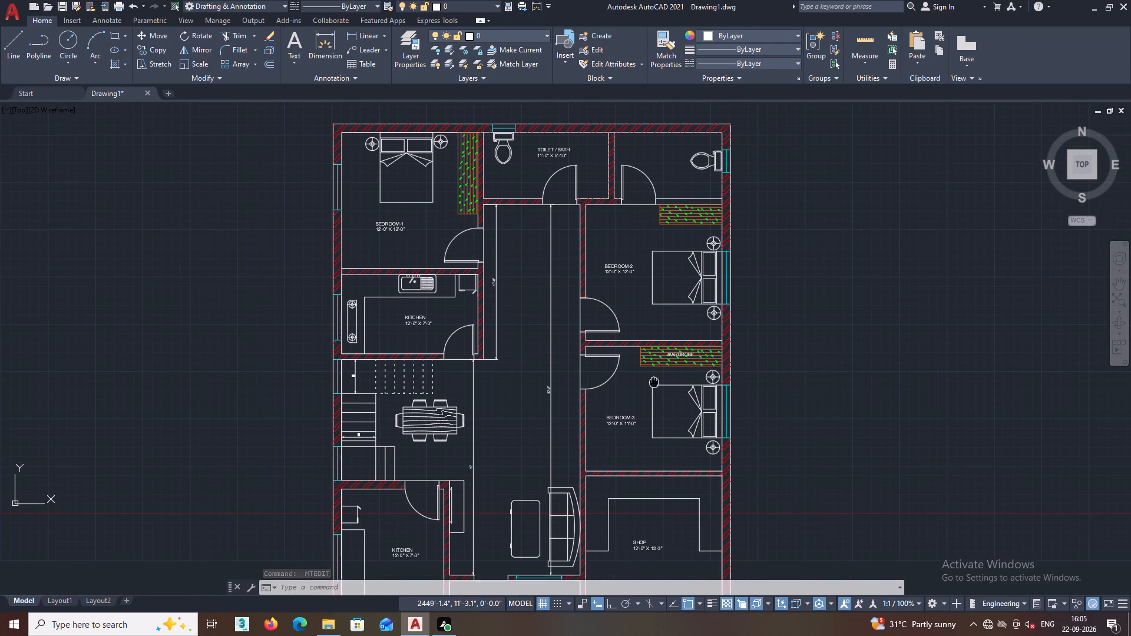
pyautogui.moveTo(654, 377); pyautogui.dragTo(637, 382, button='middle')
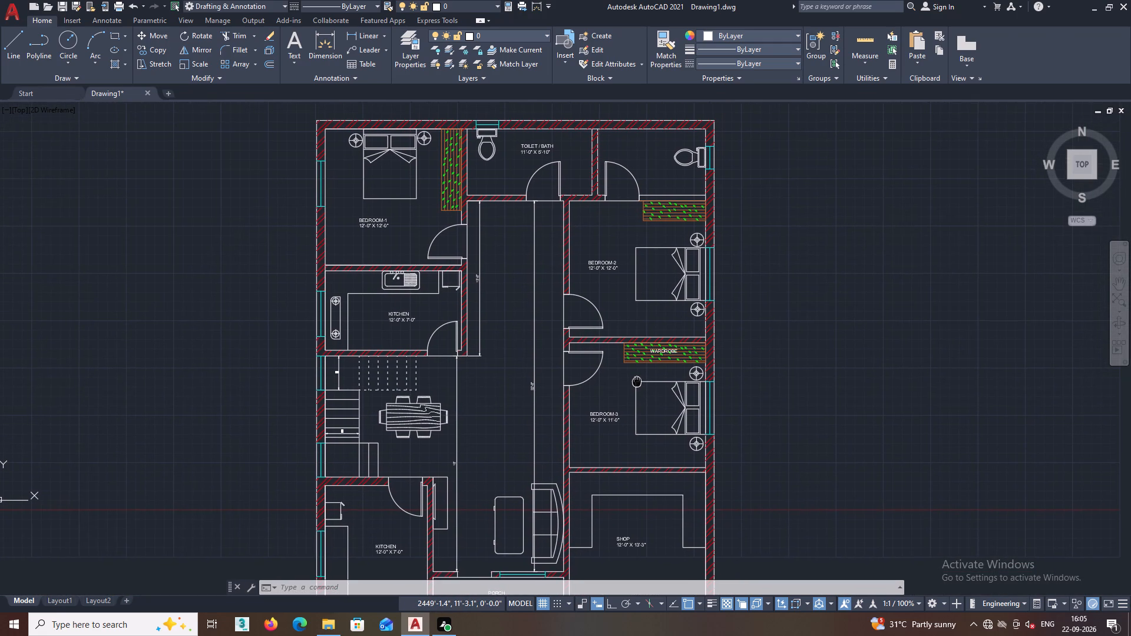
pyautogui.moveTo(637, 382); pyautogui.dragTo(578, 405, button='middle')
pyautogui.moveTo(567, 389); pyautogui.dragTo(554, 434, button='middle')
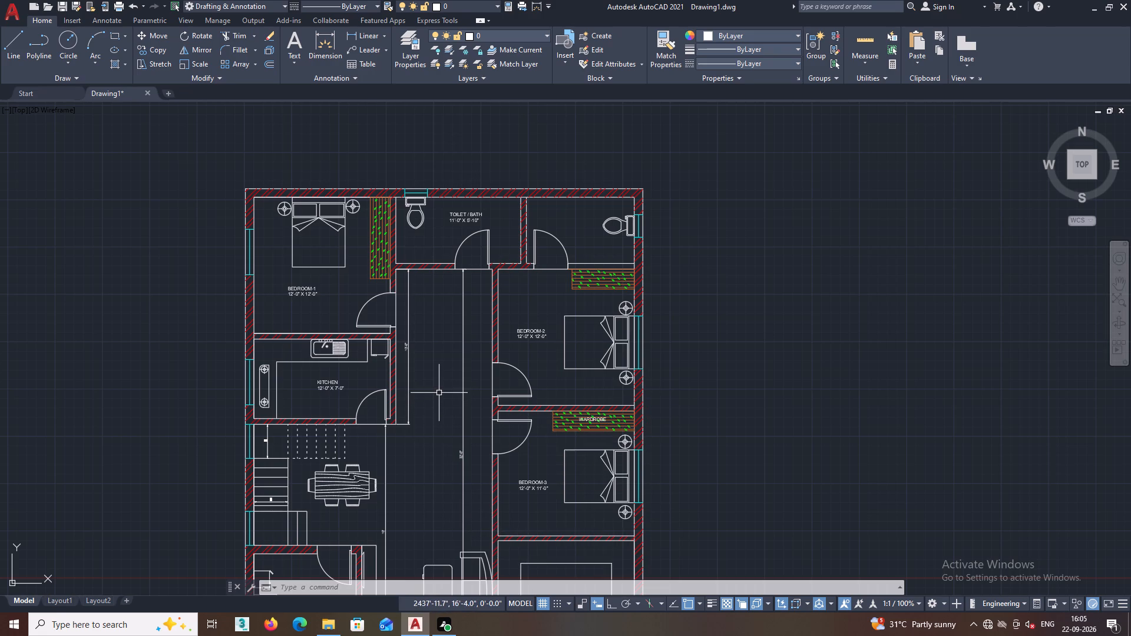
pyautogui.scroll(-2, 411, 455)
pyautogui.moveTo(410, 461); pyautogui.dragTo(416, 437, button='middle')
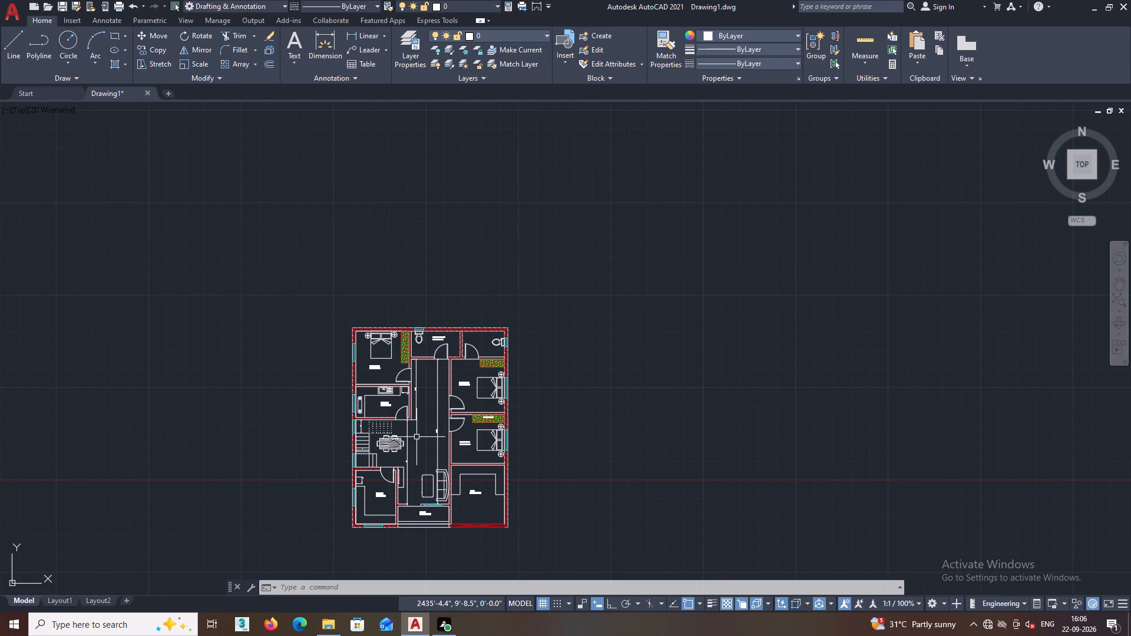
pyautogui.moveTo(428, 449); pyautogui.dragTo(487, 472, button='middle')
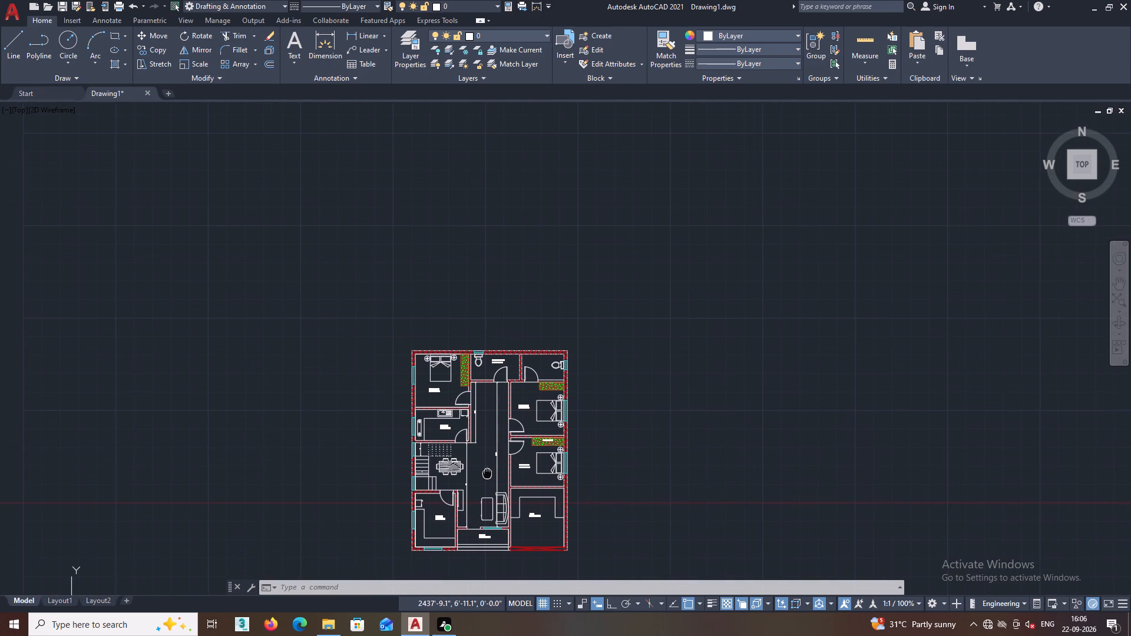
pyautogui.moveTo(487, 472); pyautogui.dragTo(439, 416, button='middle')
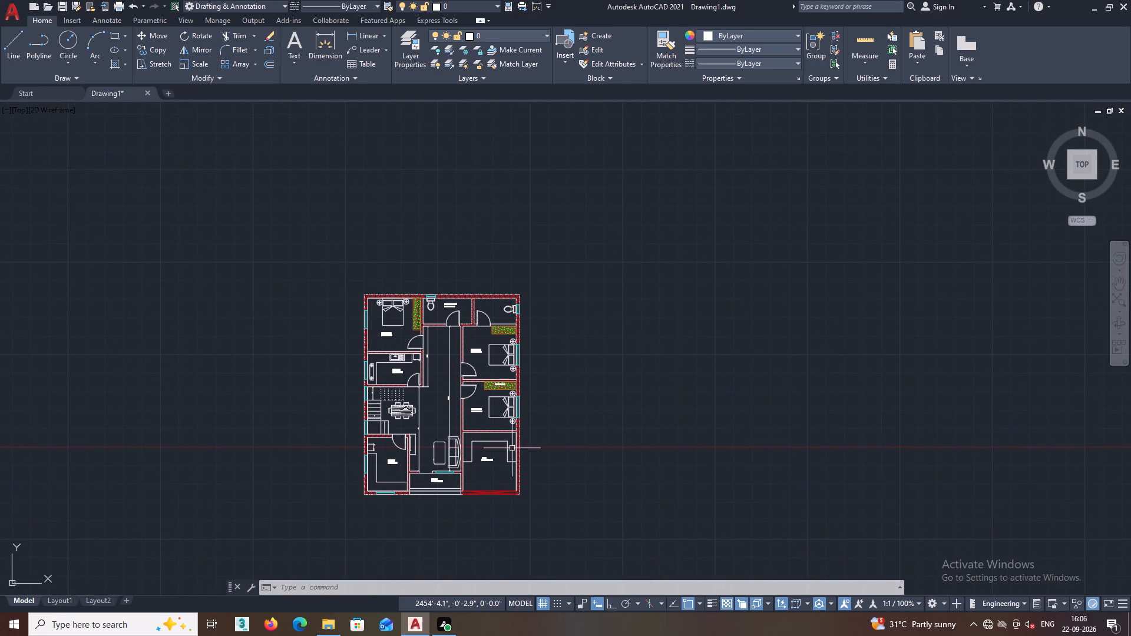
pyautogui.scroll(1, 511, 448)
pyautogui.moveTo(504, 452); pyautogui.dragTo(522, 406, button='middle')
pyautogui.scroll(1, 448, 462)
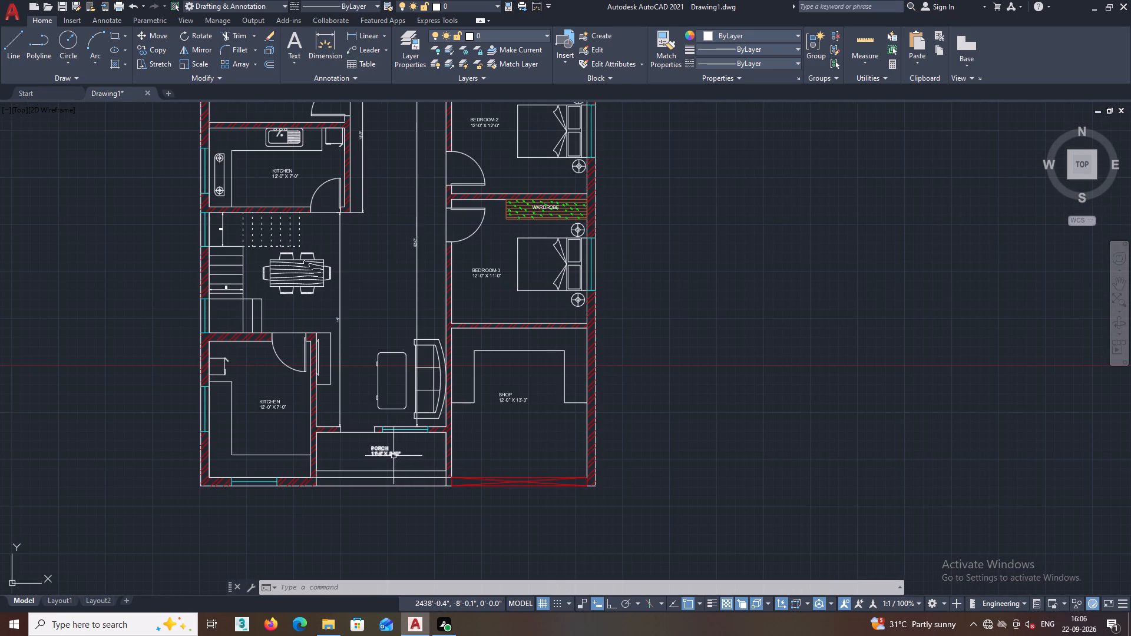
pyautogui.moveTo(371, 435); pyautogui.dragTo(423, 504, button='middle')
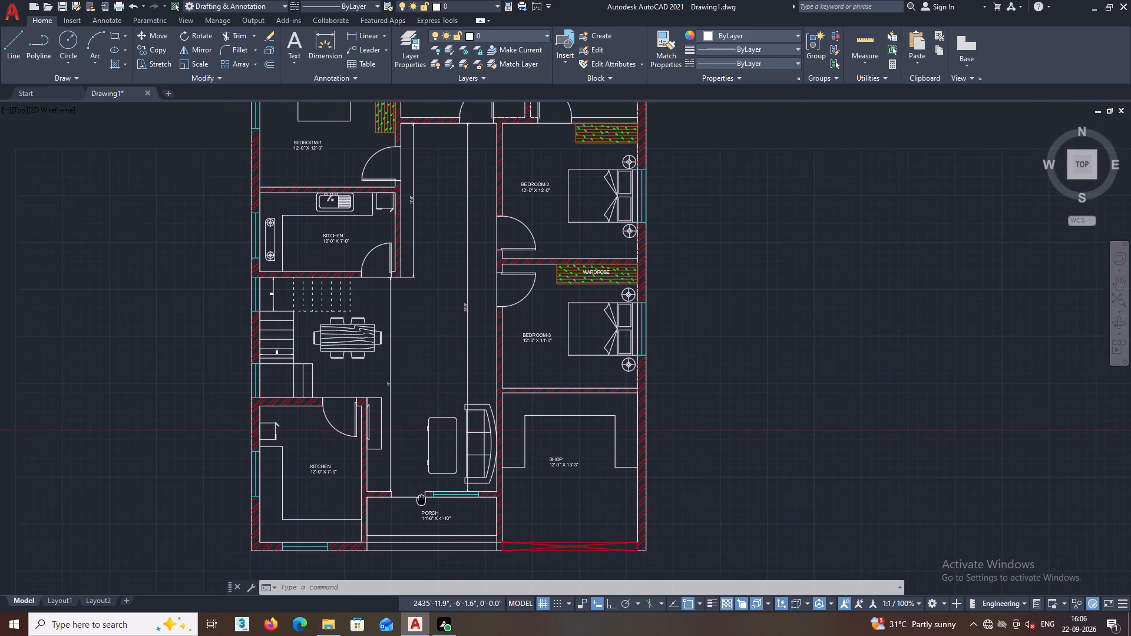
pyautogui.moveTo(423, 504); pyautogui.dragTo(437, 551, button='middle')
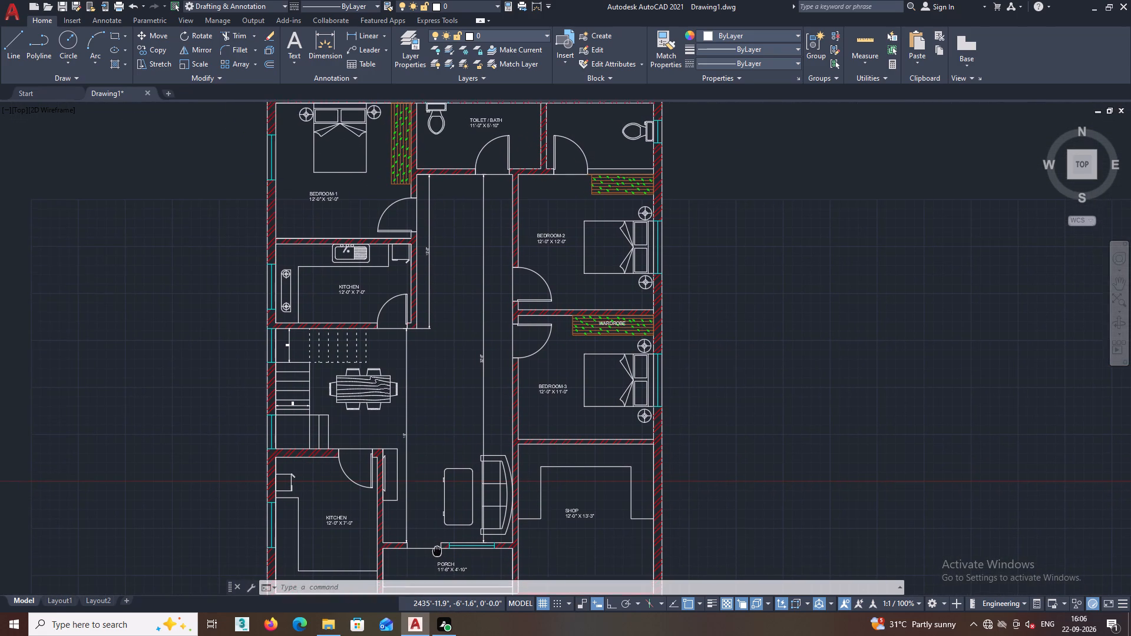
pyautogui.moveTo(437, 551); pyautogui.dragTo(437, 548, button='middle')
pyautogui.moveTo(436, 418); pyautogui.dragTo(411, 401, button='middle')
# Copy the KITCHEN label from the room below the staircase into the central hall between the upper kitchen and BEDROOM-2.
pyautogui.scroll(1, 372, 506)
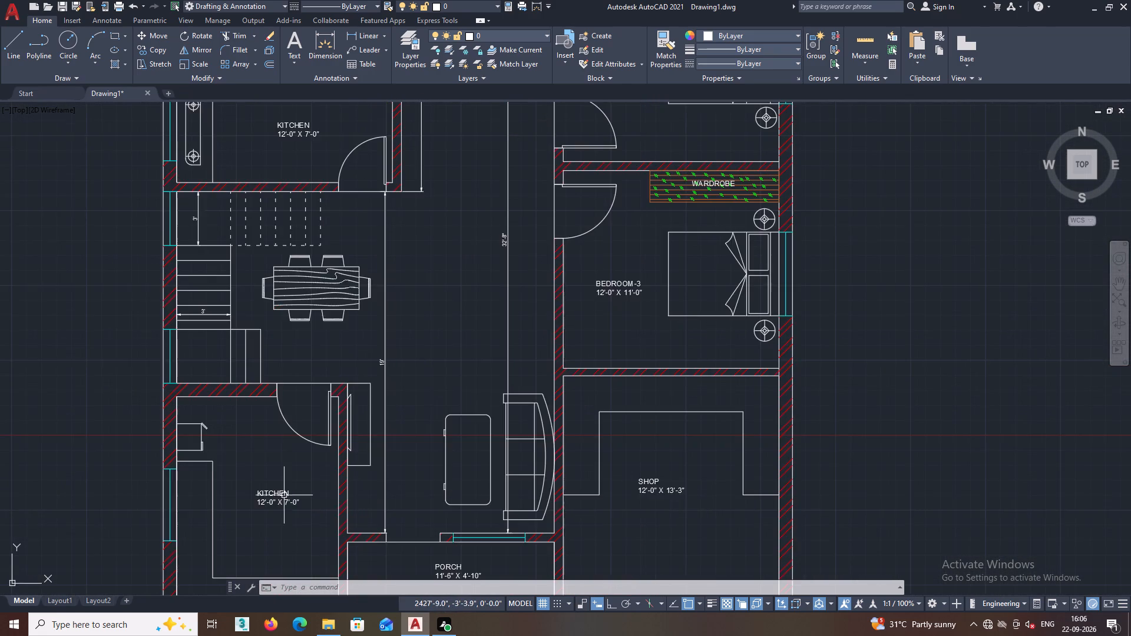
pyautogui.scroll(2, 283, 495)
pyautogui.click(322, 543)
pyautogui.click(270, 453)
pyautogui.rightClick(282, 439)
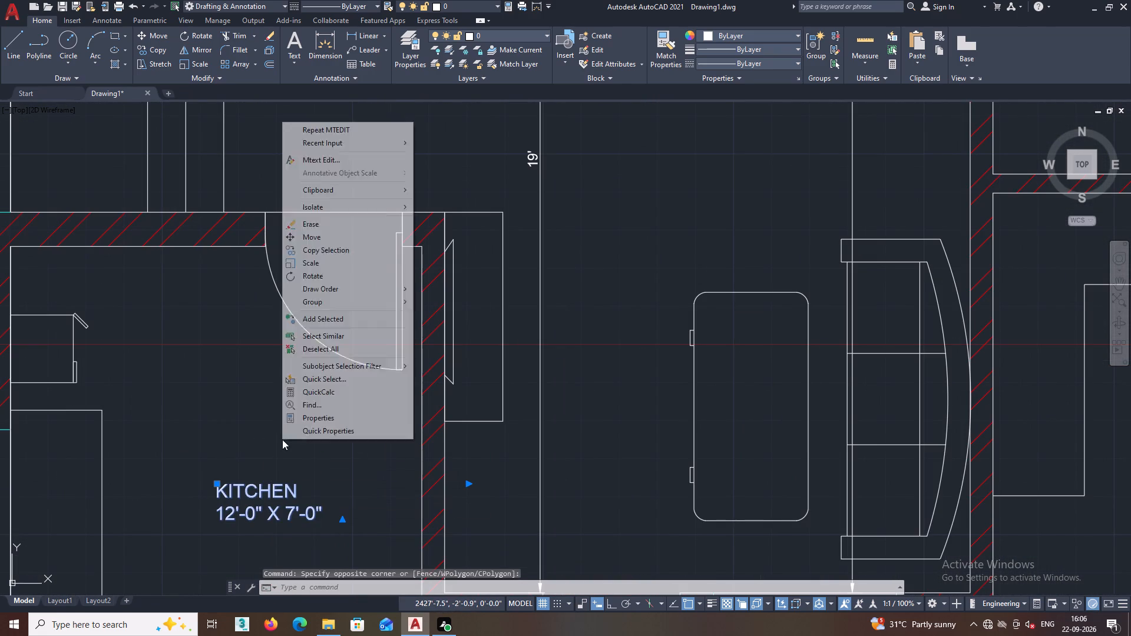
pyautogui.click(343, 249)
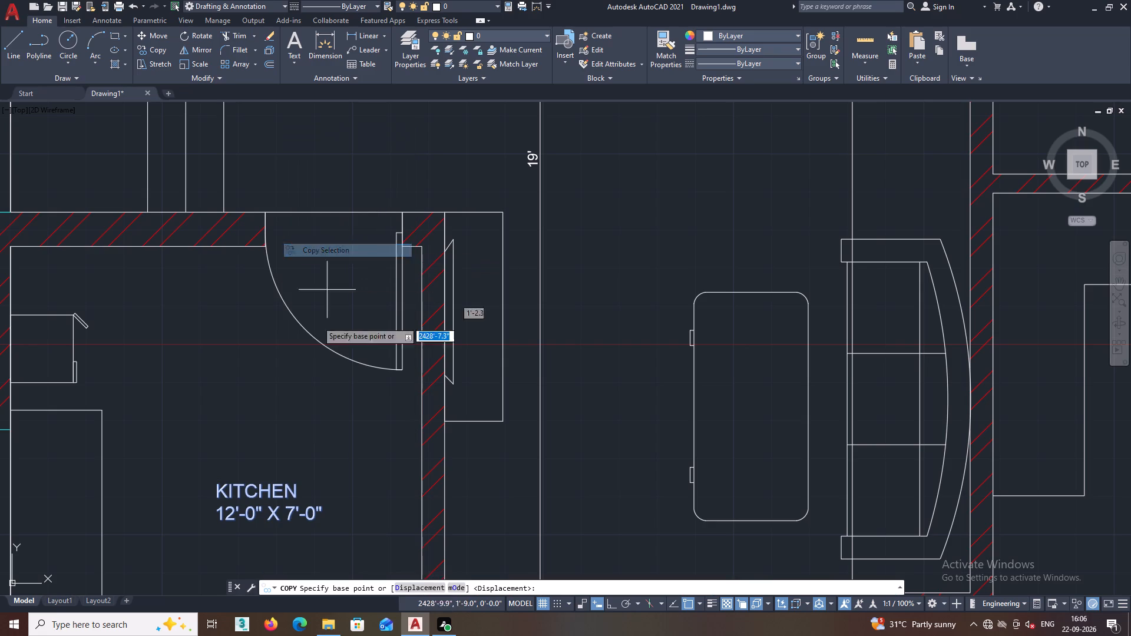
pyautogui.click(244, 495)
pyautogui.scroll(-2, 558, 362)
pyautogui.moveTo(563, 353); pyautogui.dragTo(455, 619, button='middle')
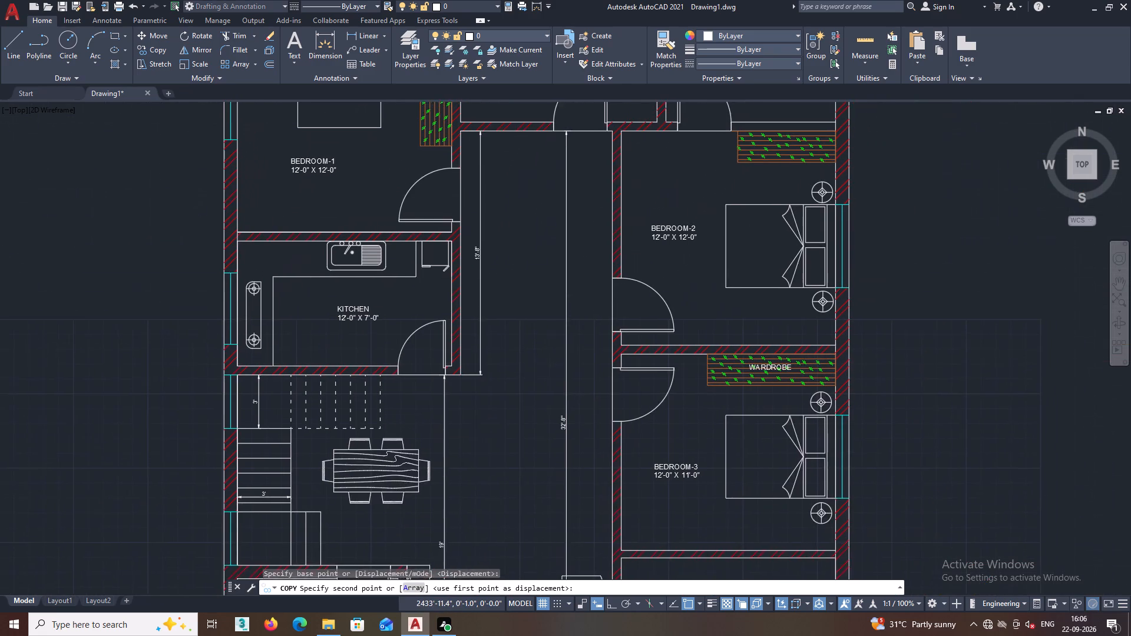
pyautogui.moveTo(455, 619); pyautogui.dragTo(447, 615, button='middle')
pyautogui.moveTo(495, 471); pyautogui.dragTo(481, 503, button='middle')
pyautogui.moveTo(502, 416); pyautogui.dragTo(505, 395, button='middle')
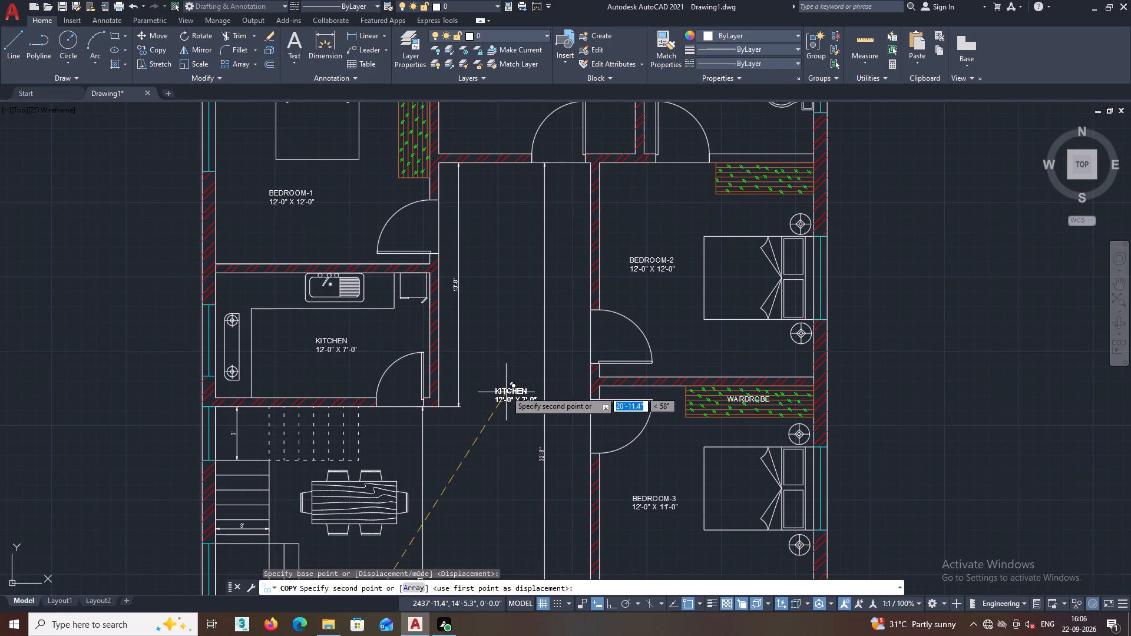
pyautogui.moveTo(507, 388); pyautogui.dragTo(475, 455, button='middle')
pyautogui.scroll(1, 479, 440)
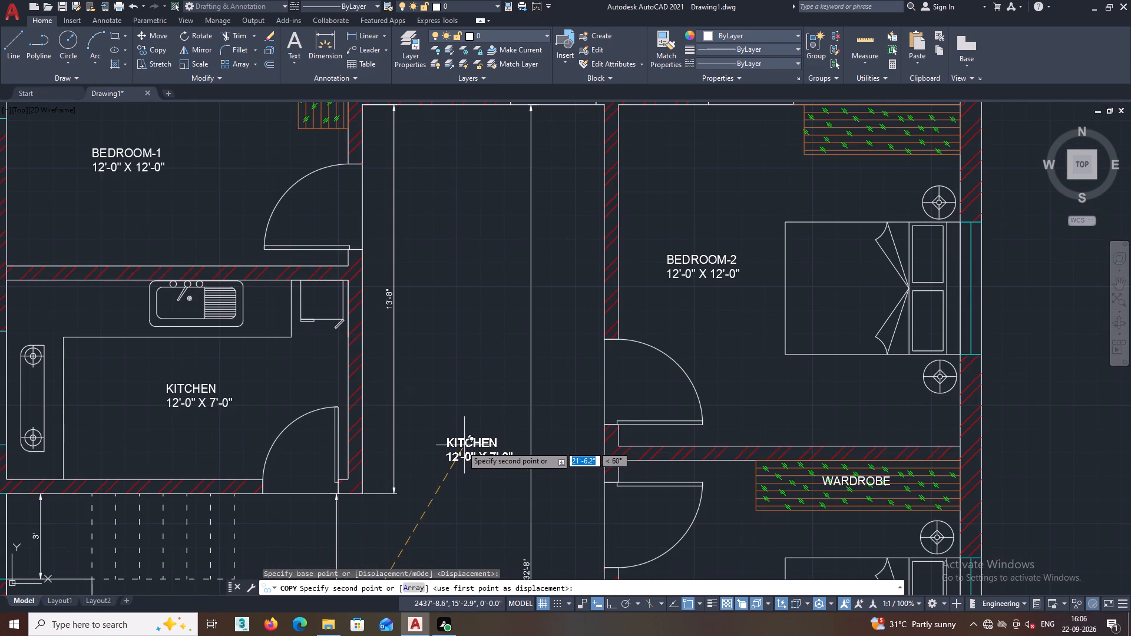
pyautogui.click(458, 446)
pyautogui.press('Escape')
# Open the copied KITCHEN label in the central hall and replace its room name with DRAWING.
pyautogui.click(484, 440)
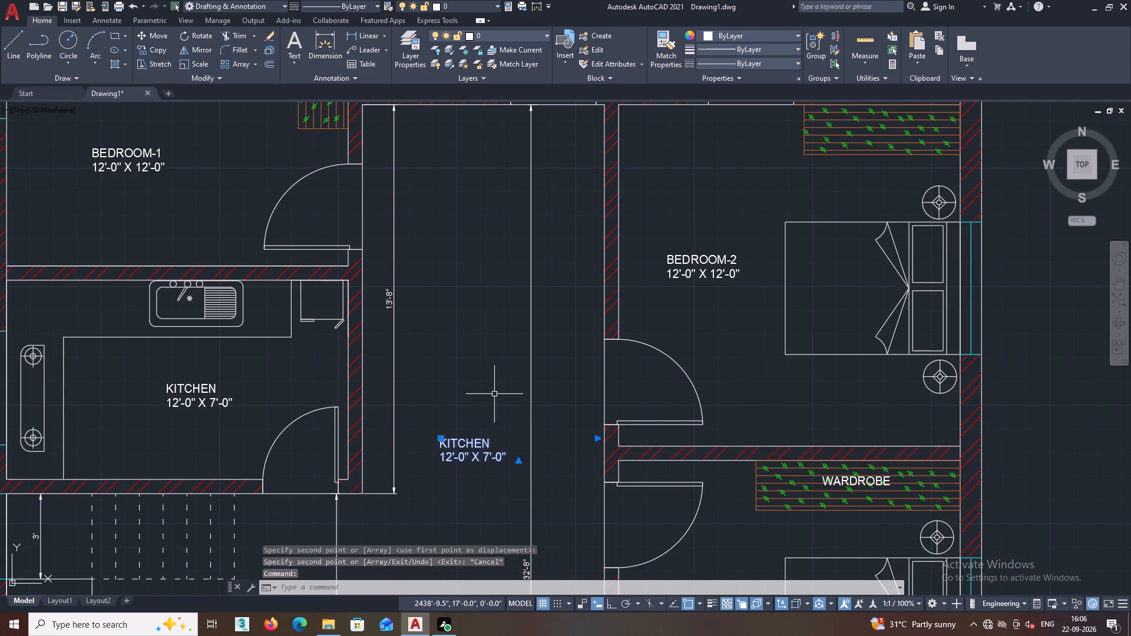
pyautogui.rightClick(494, 392)
pyautogui.click(559, 112)
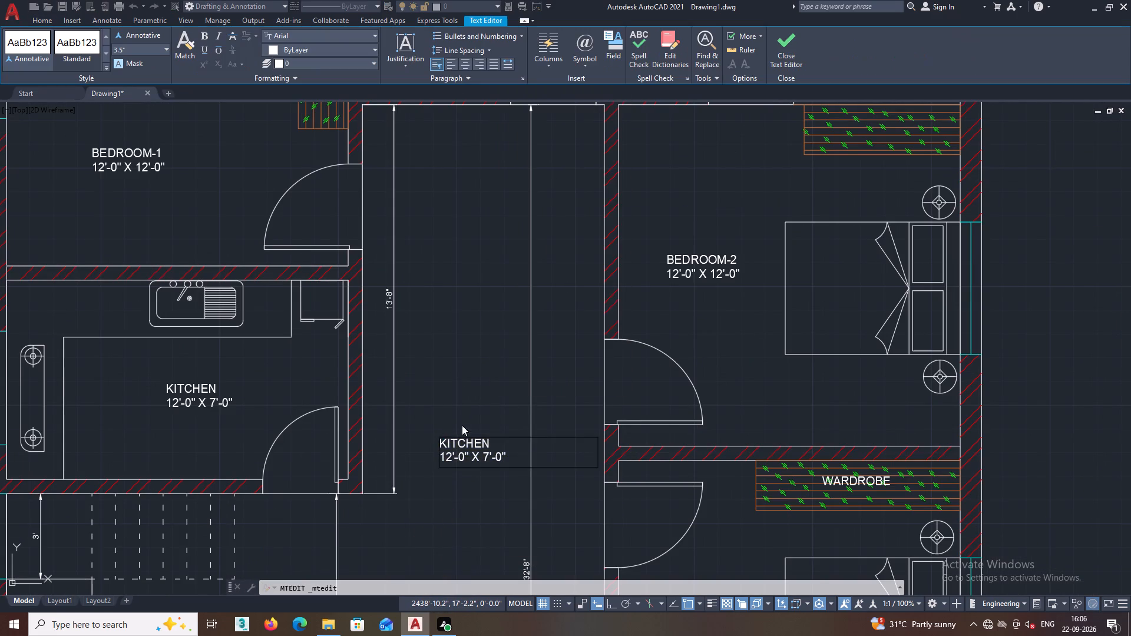
pyautogui.scroll(1, 474, 430)
pyautogui.click(496, 451)
pyautogui.click(503, 452)
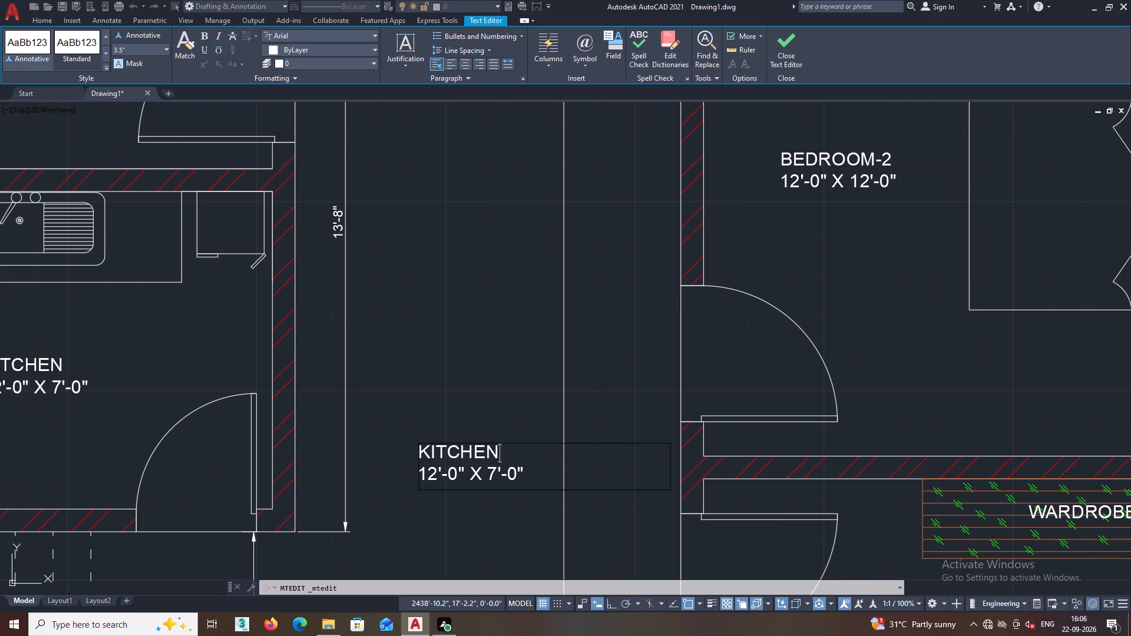
pyautogui.press('BackSpace')
pyautogui.press('BackSpace')
pyautogui.press('BackSpace')
pyautogui.press('BackSpace')
pyautogui.press('BackSpace')
pyautogui.press('BackSpace')
pyautogui.press('BackSpace')
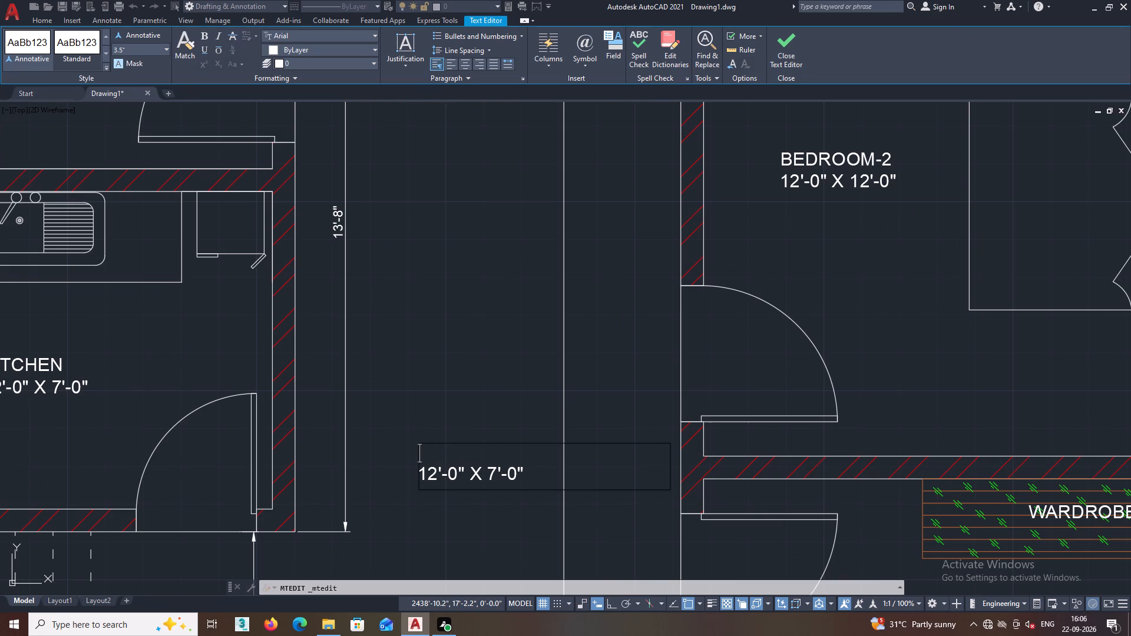
pyautogui.write('DRAWING')
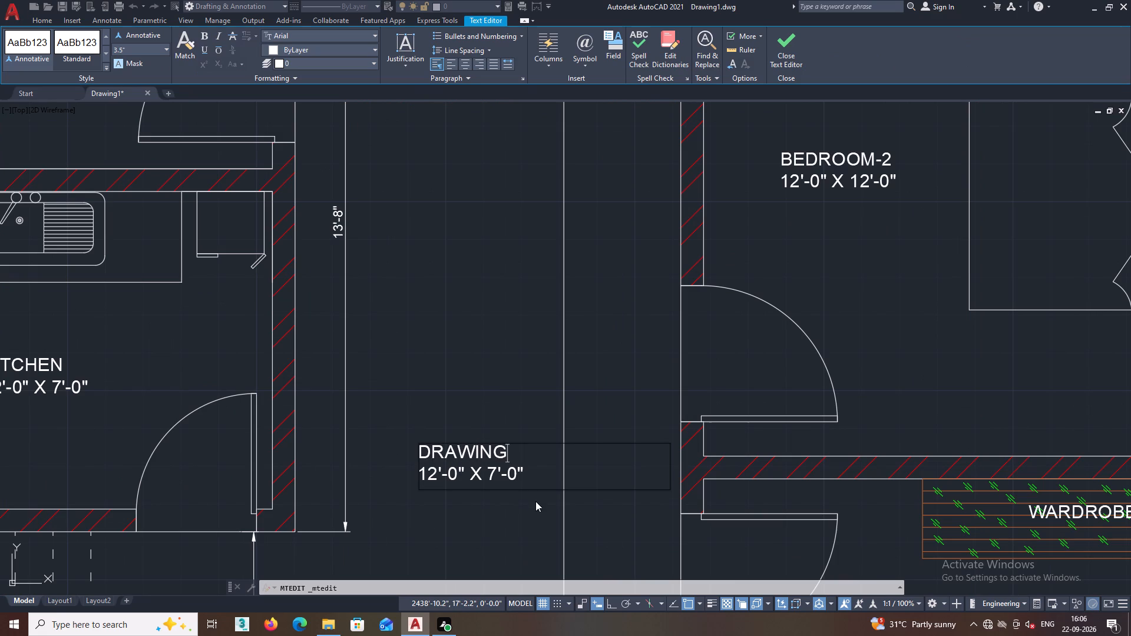
# Replace the size line under DRAWING with AREA in the central hall label.
pyautogui.scroll(2, 537, 494)
pyautogui.click(540, 452)
pyautogui.press('BackSpace')
pyautogui.press('BackSpace')
pyautogui.press('BackSpace')
pyautogui.press('BackSpace')
pyautogui.press('BackSpace')
pyautogui.press('BackSpace')
pyautogui.press('BackSpace')
pyautogui.press('BackSpace')
pyautogui.press('BackSpace')
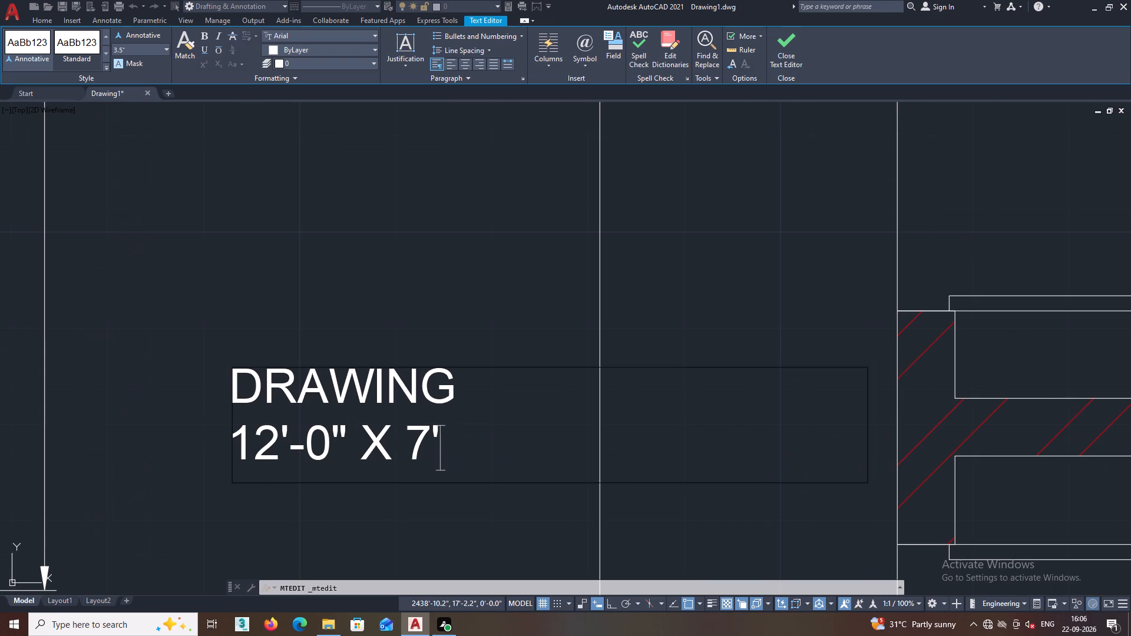
pyautogui.press('BackSpace')
pyautogui.press('BackSpace')
pyautogui.press('BackSpace')
pyautogui.press('BackSpace')
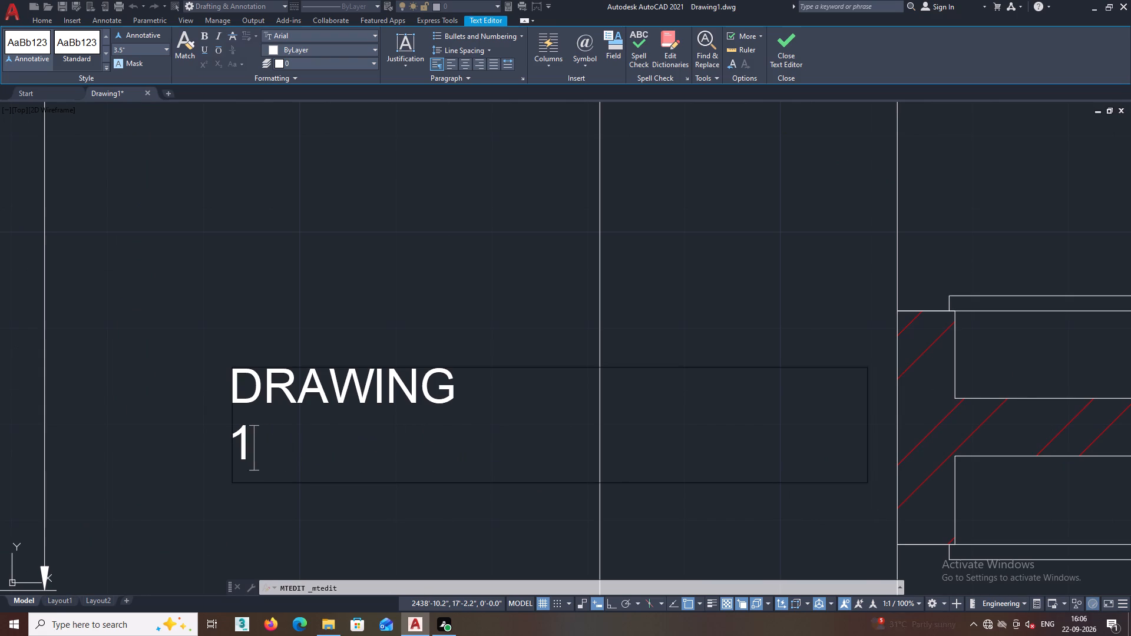
pyautogui.press('BackSpace')
pyautogui.write('AREA')
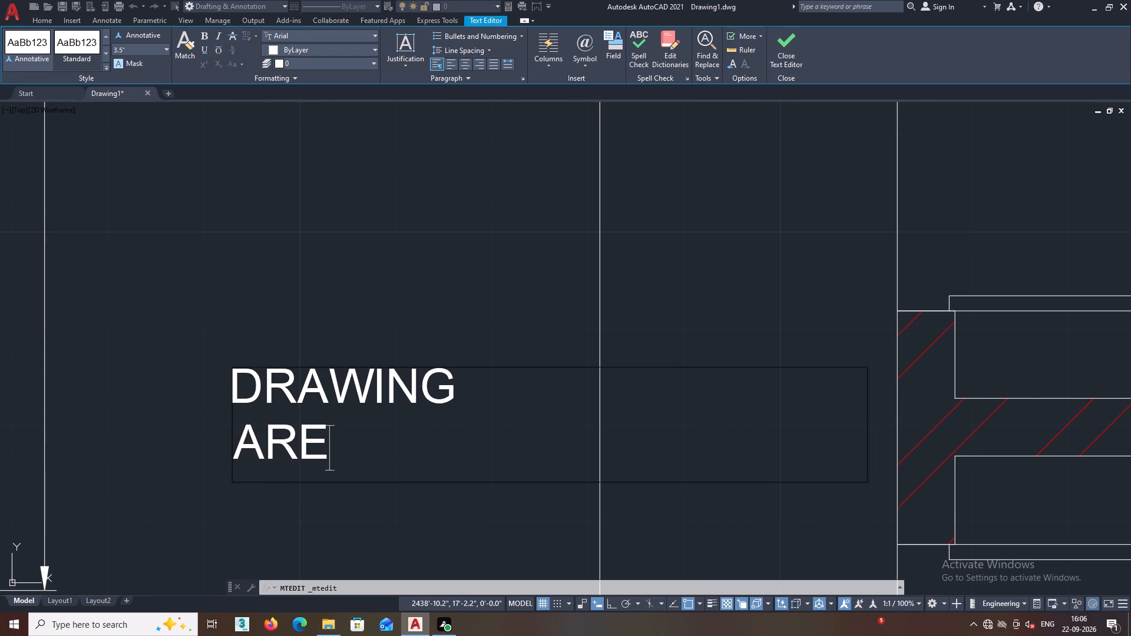
pyautogui.click(552, 355)
# Look over the whole floor plan to check which rooms and wardrobes have labels.
pyautogui.scroll(-4, 558, 343)
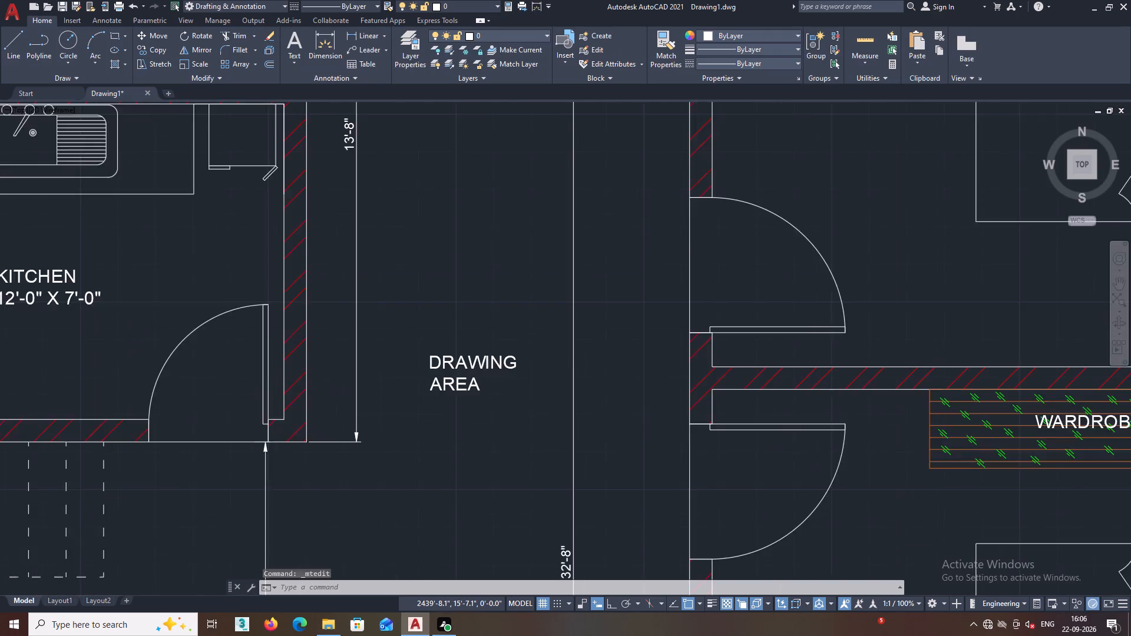
pyautogui.scroll(-3, 534, 369)
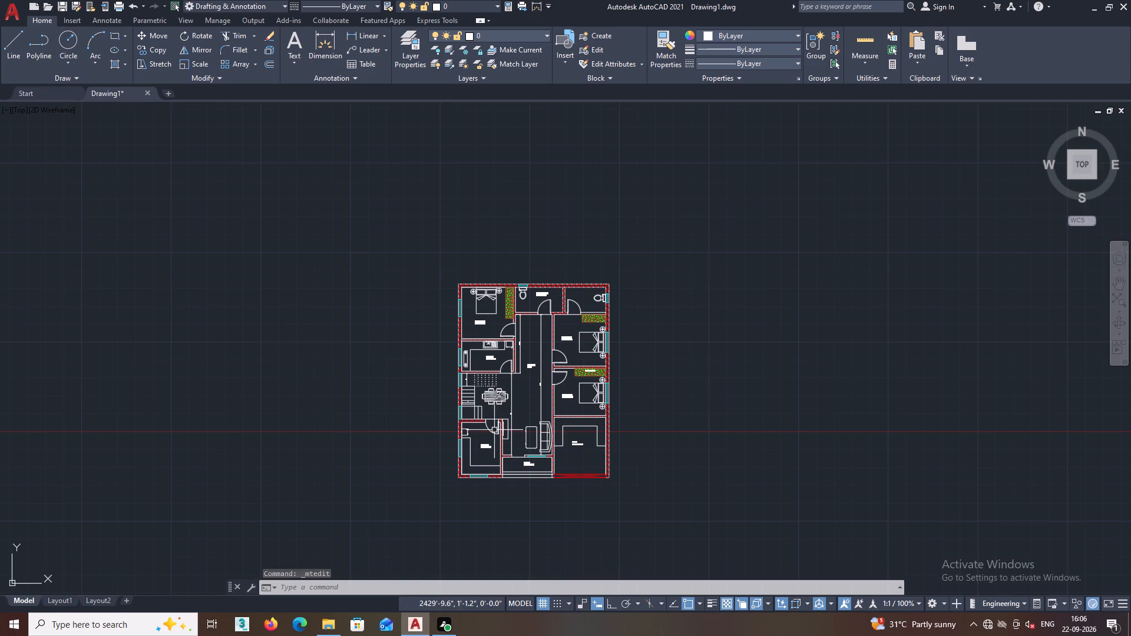
pyautogui.moveTo(494, 430); pyautogui.dragTo(545, 420, button='middle')
pyautogui.scroll(2, 504, 445)
pyautogui.moveTo(555, 444); pyautogui.dragTo(541, 450, button='middle')
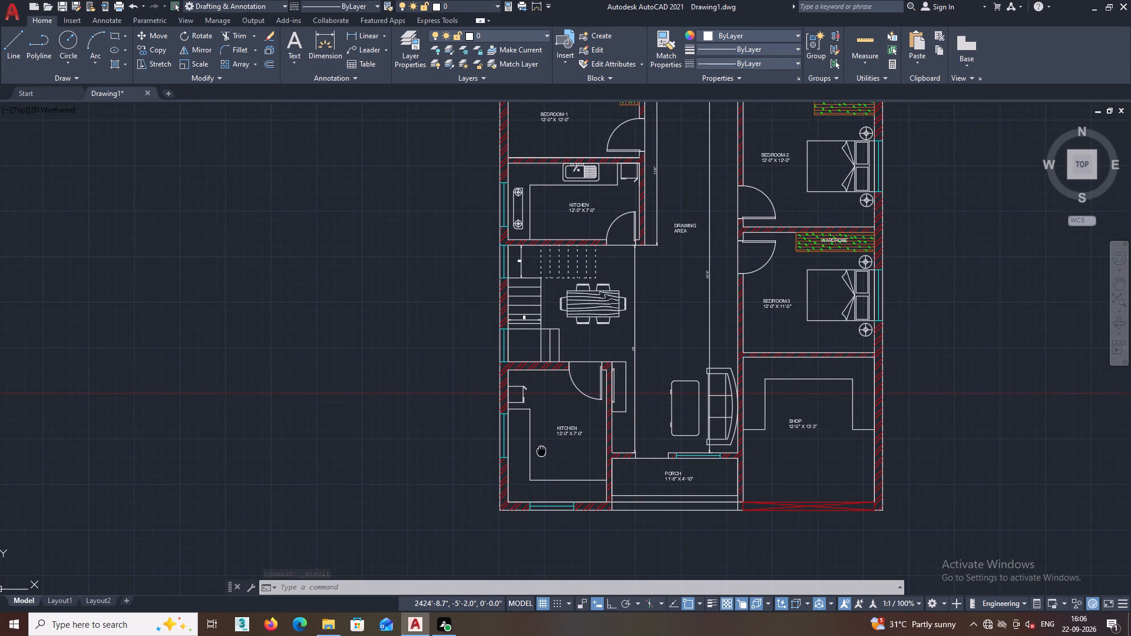
pyautogui.moveTo(541, 450); pyautogui.dragTo(512, 505, button='middle')
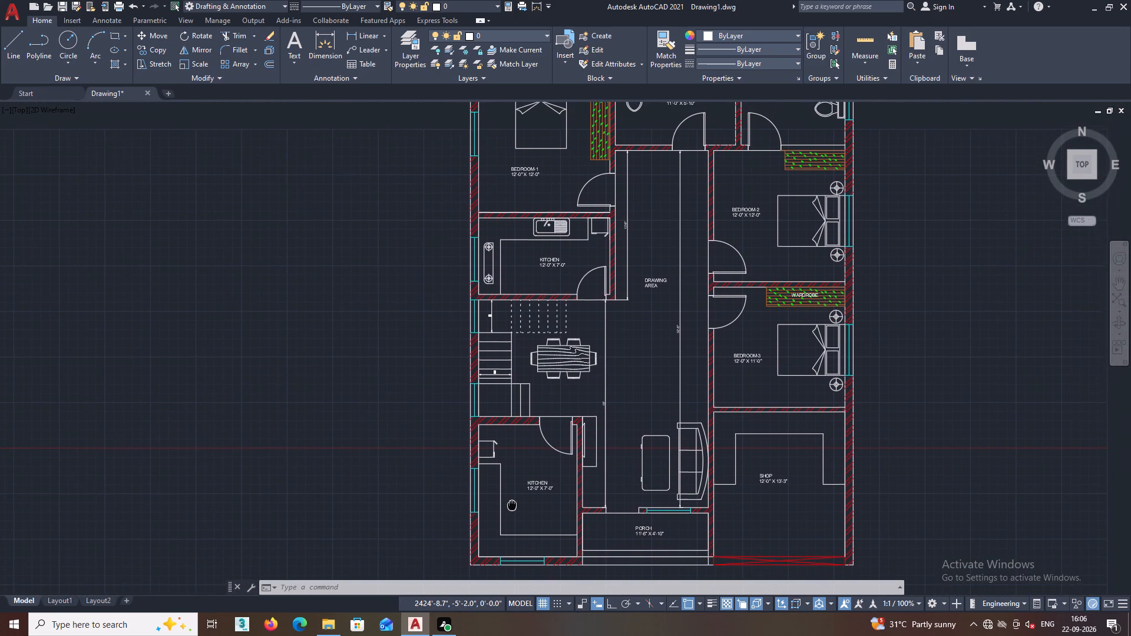
pyautogui.moveTo(512, 505); pyautogui.dragTo(492, 565, button='middle')
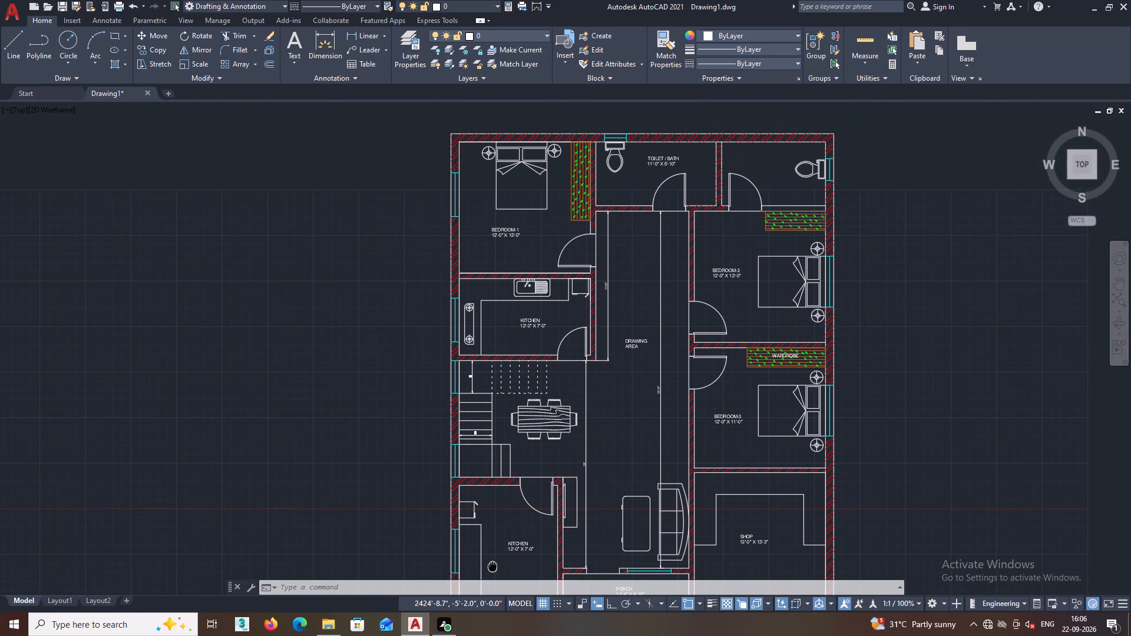
pyautogui.moveTo(492, 565); pyautogui.dragTo(483, 597, button='middle')
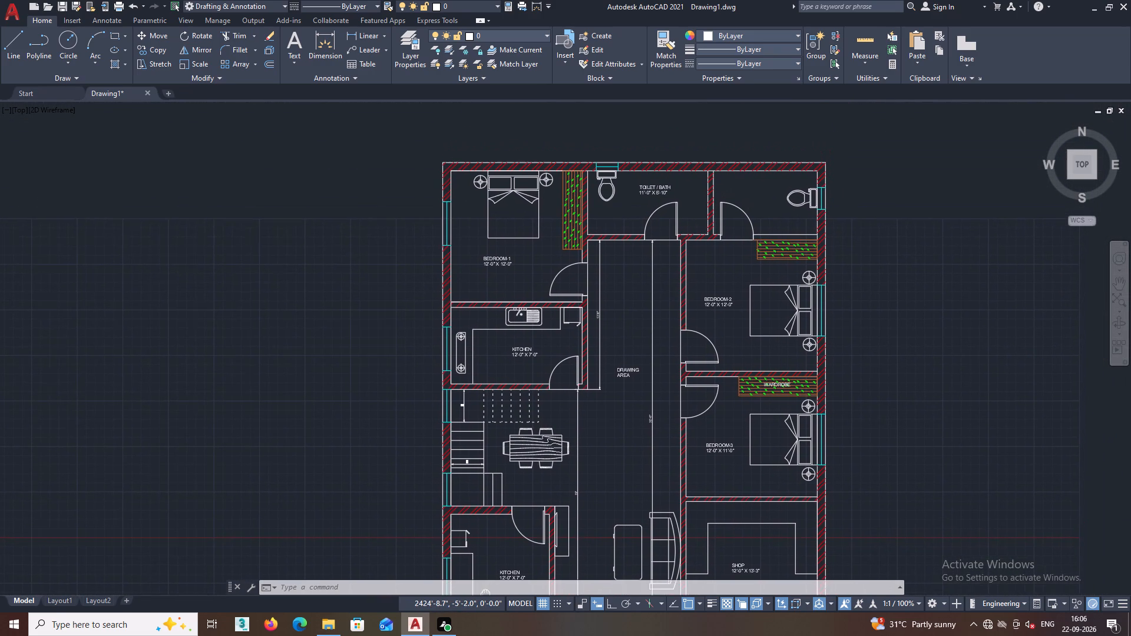
pyautogui.moveTo(483, 597); pyautogui.dragTo(478, 609, button='middle')
# Mask the hatch behind the WARDROBE label in BEDROOM-3 with a Text Mask wipeout.
pyautogui.scroll(1, 778, 408)
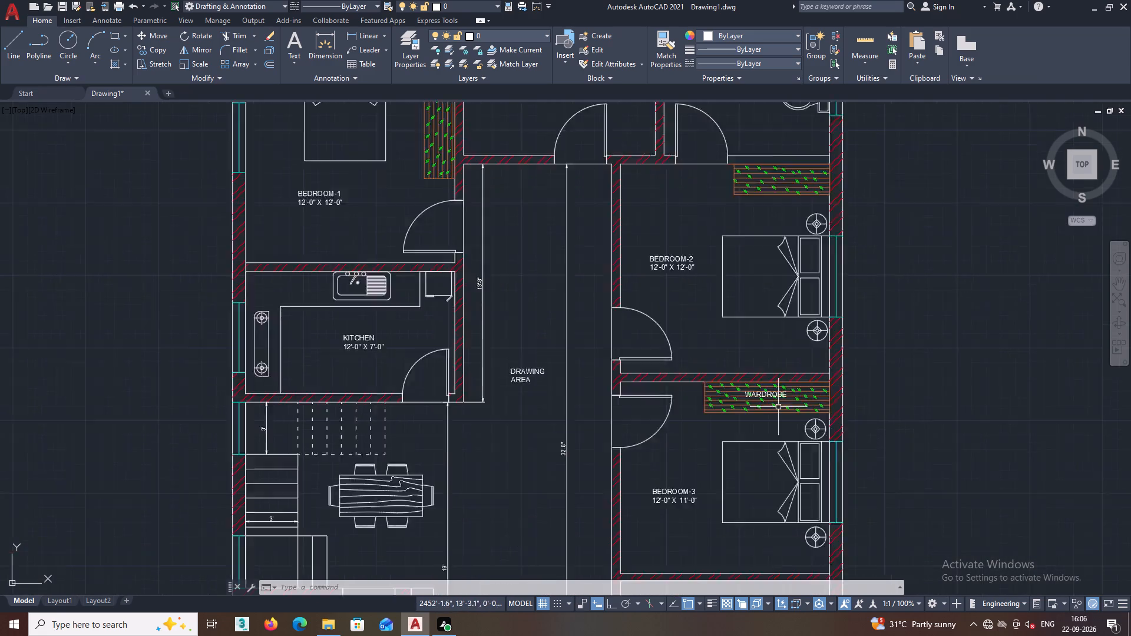
pyautogui.scroll(3, 778, 406)
pyautogui.press('space')
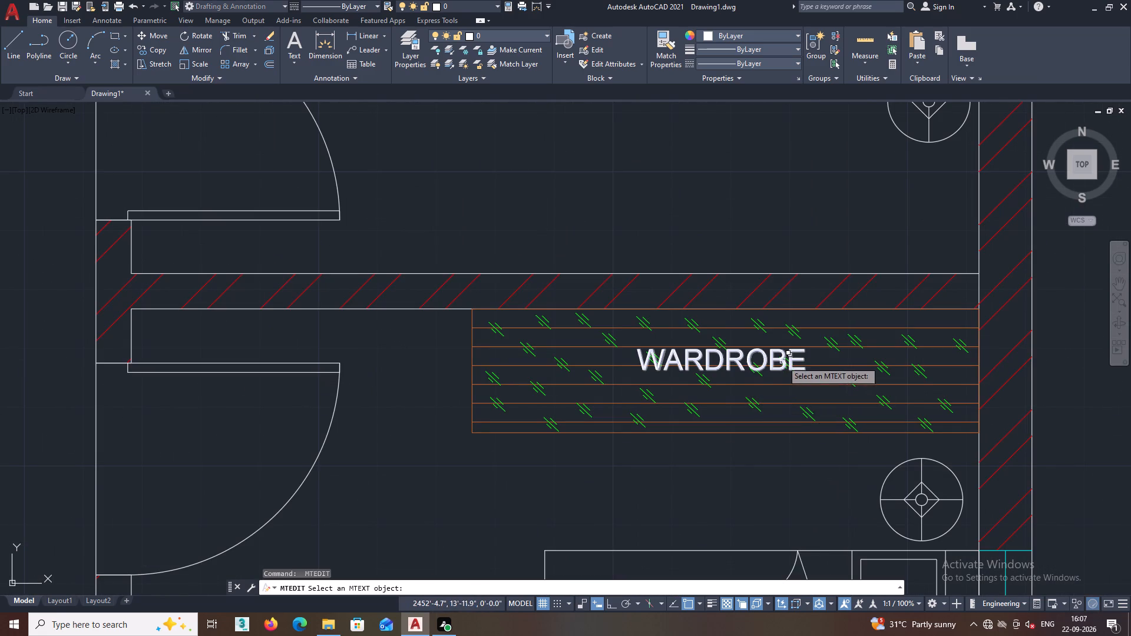
pyautogui.press('space')
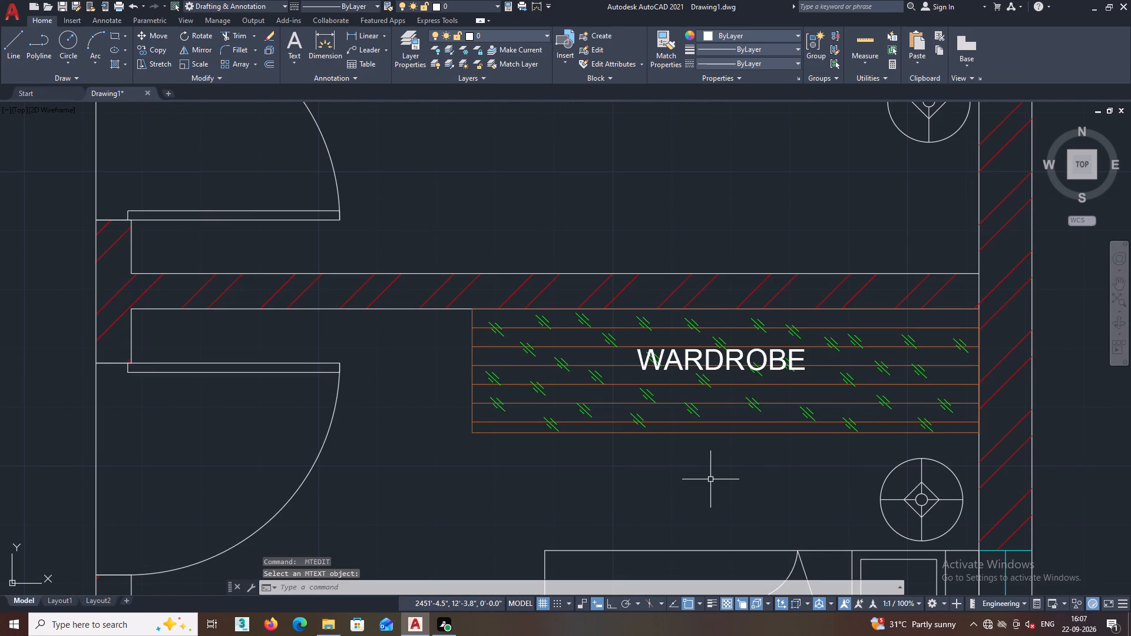
pyautogui.press('t')
pyautogui.click(739, 567)
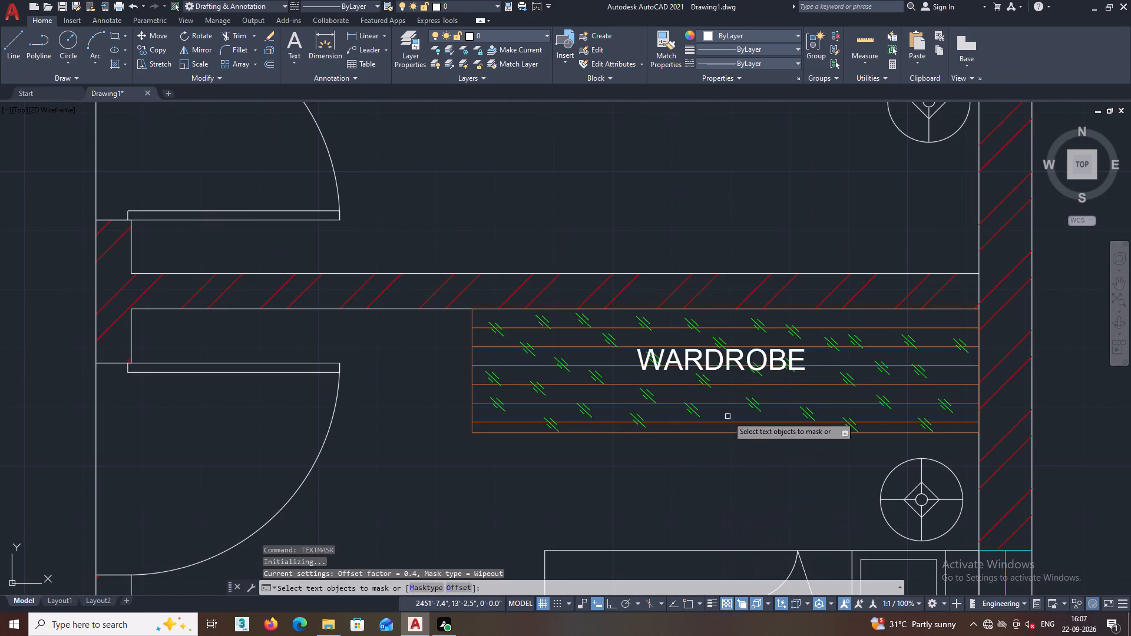
pyautogui.click(735, 358)
pyautogui.press('Return')
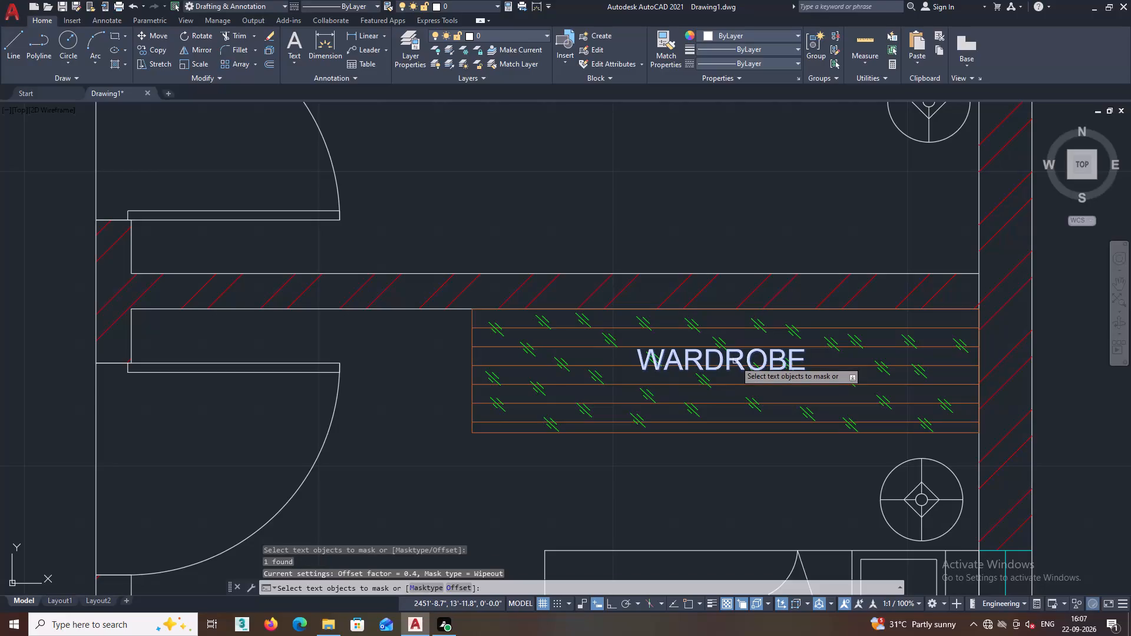
pyautogui.scroll(-2, 735, 392)
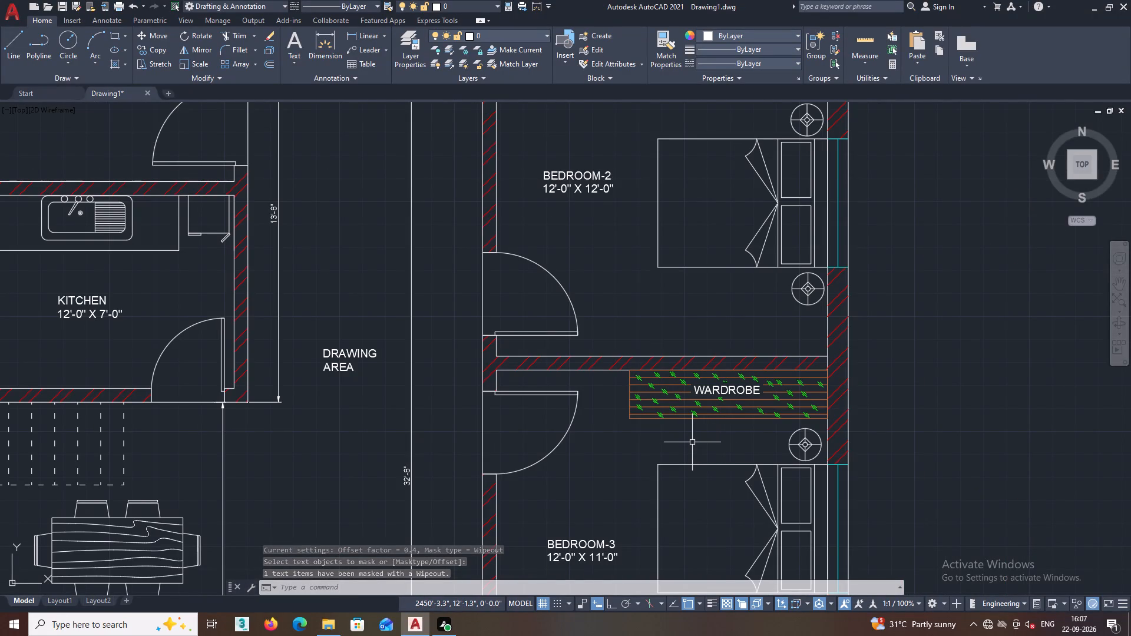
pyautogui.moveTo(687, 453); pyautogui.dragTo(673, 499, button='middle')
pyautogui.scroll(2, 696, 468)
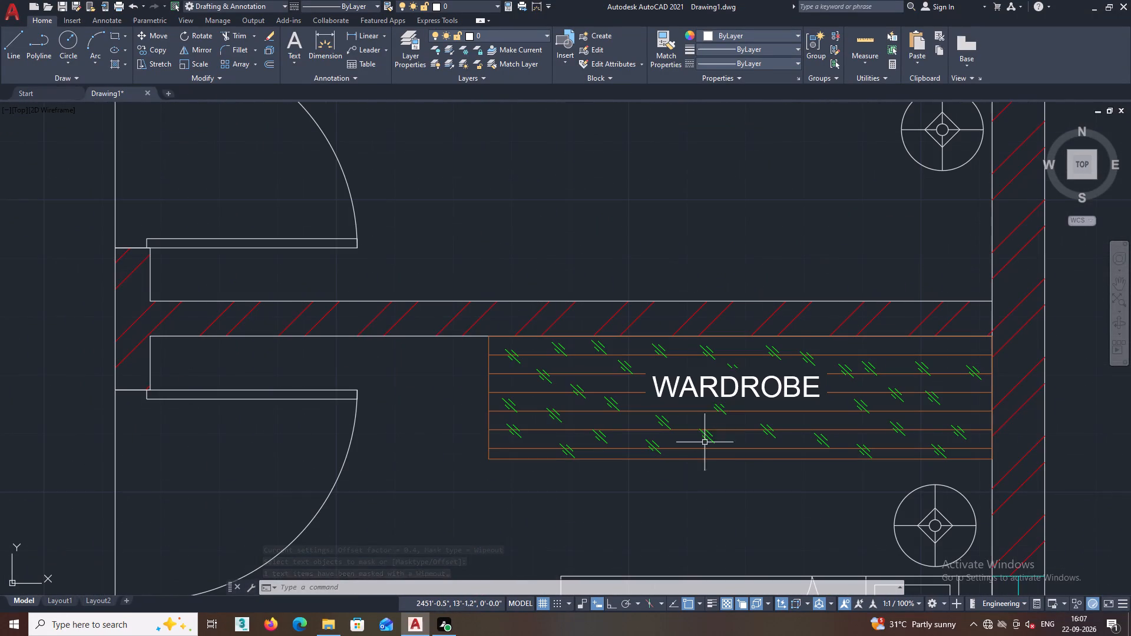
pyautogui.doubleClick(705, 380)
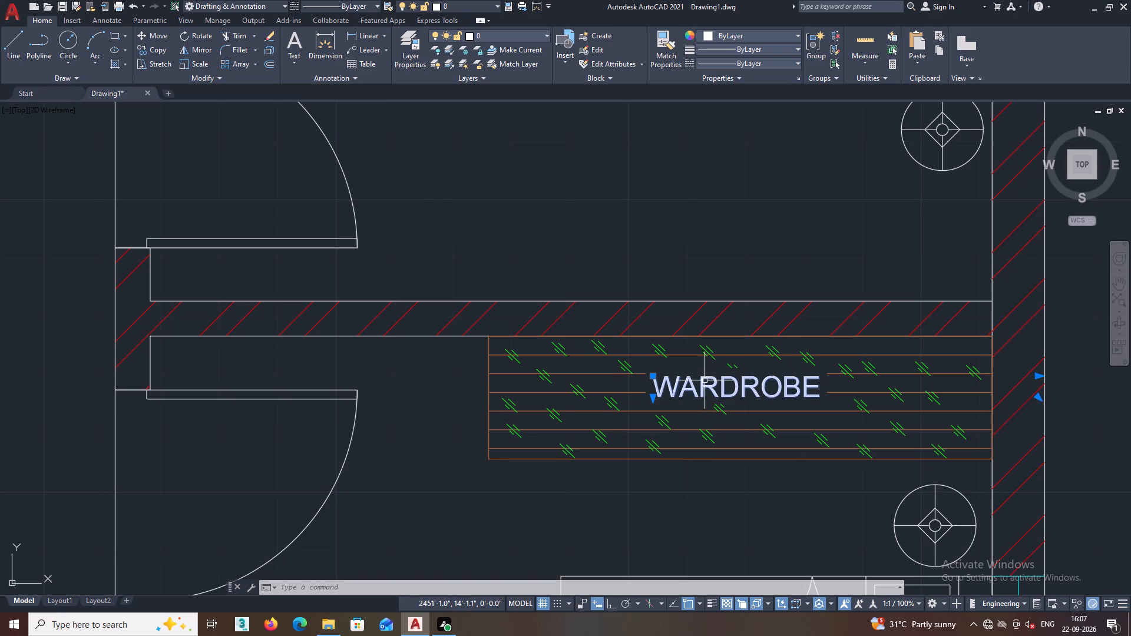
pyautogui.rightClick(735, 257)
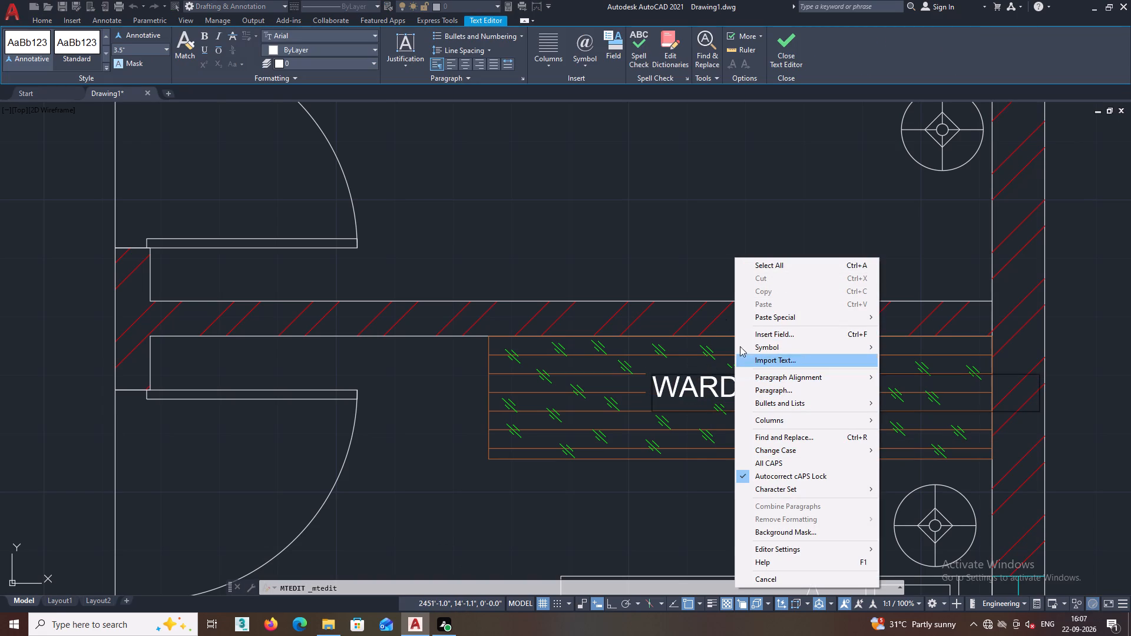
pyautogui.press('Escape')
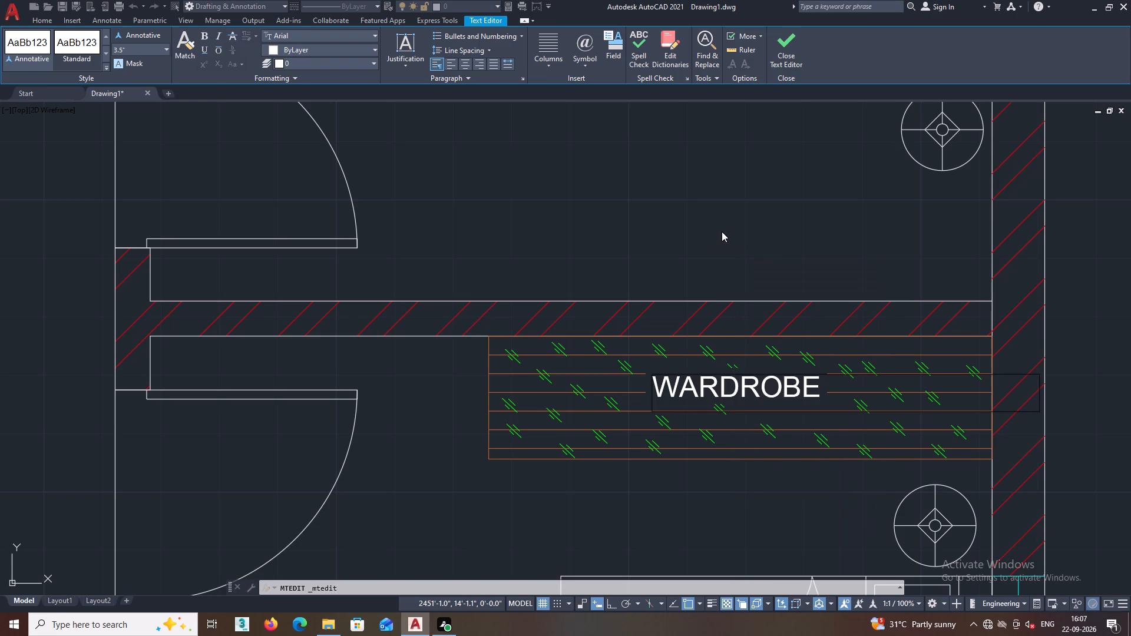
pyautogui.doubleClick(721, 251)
# Copy the WARDROBE label from BEDROOM-3's wardrobe onto the hatched wardrobe along BEDROOM-2's upper wall.
pyautogui.click(679, 390)
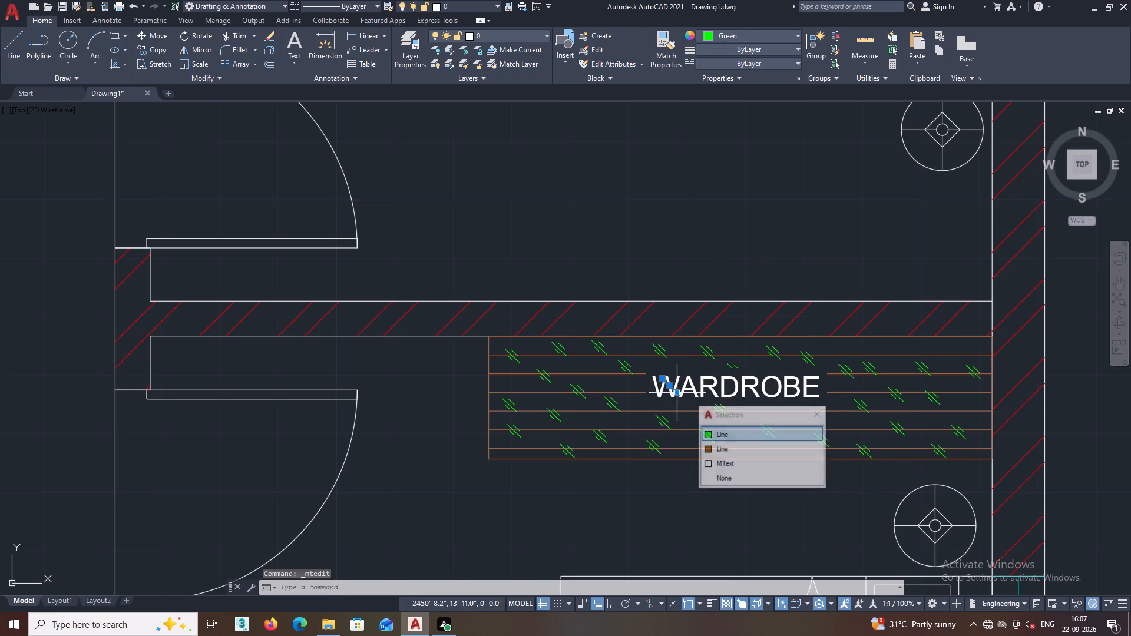
pyautogui.click(679, 378)
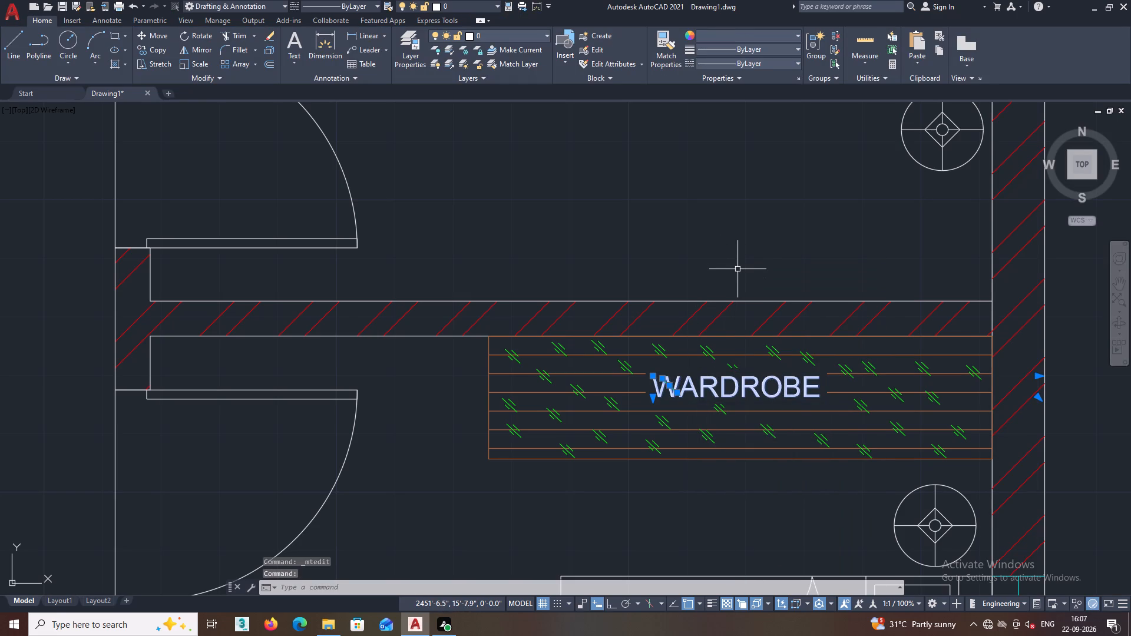
pyautogui.rightClick(738, 265)
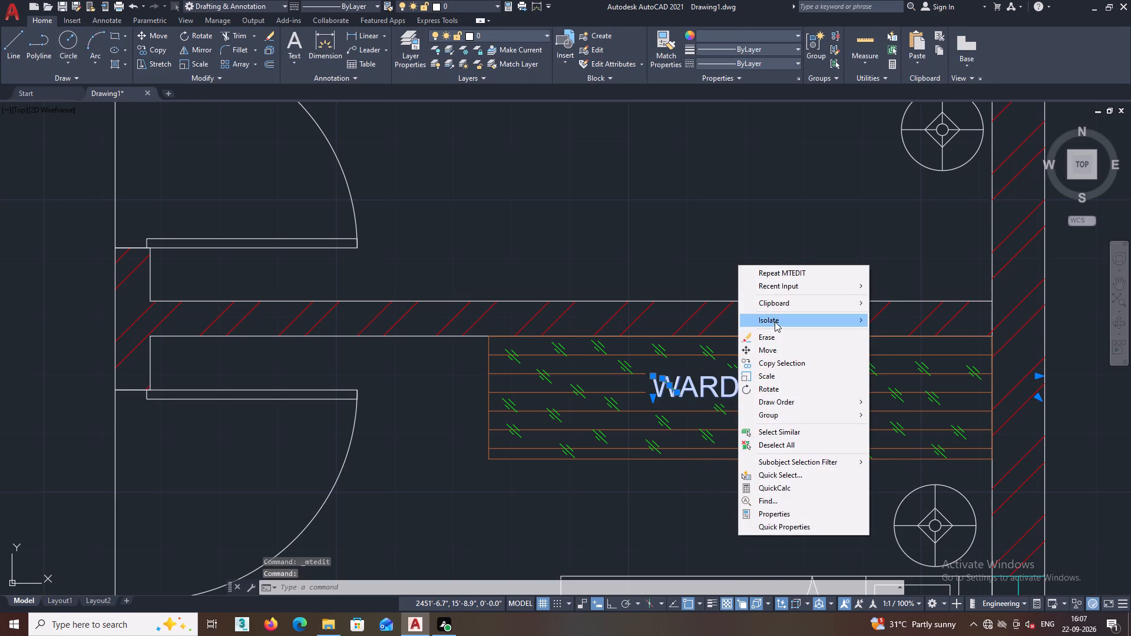
pyautogui.click(771, 360)
pyautogui.click(729, 390)
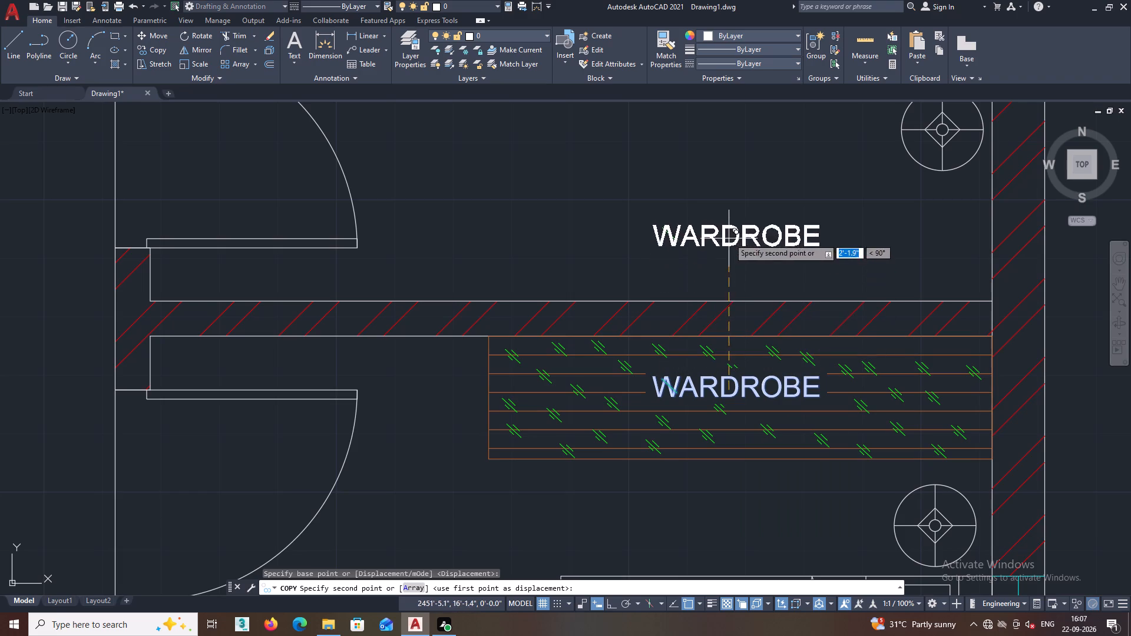
pyautogui.moveTo(729, 237); pyautogui.dragTo(690, 579, button='middle')
pyautogui.moveTo(732, 372); pyautogui.dragTo(695, 588, button='middle')
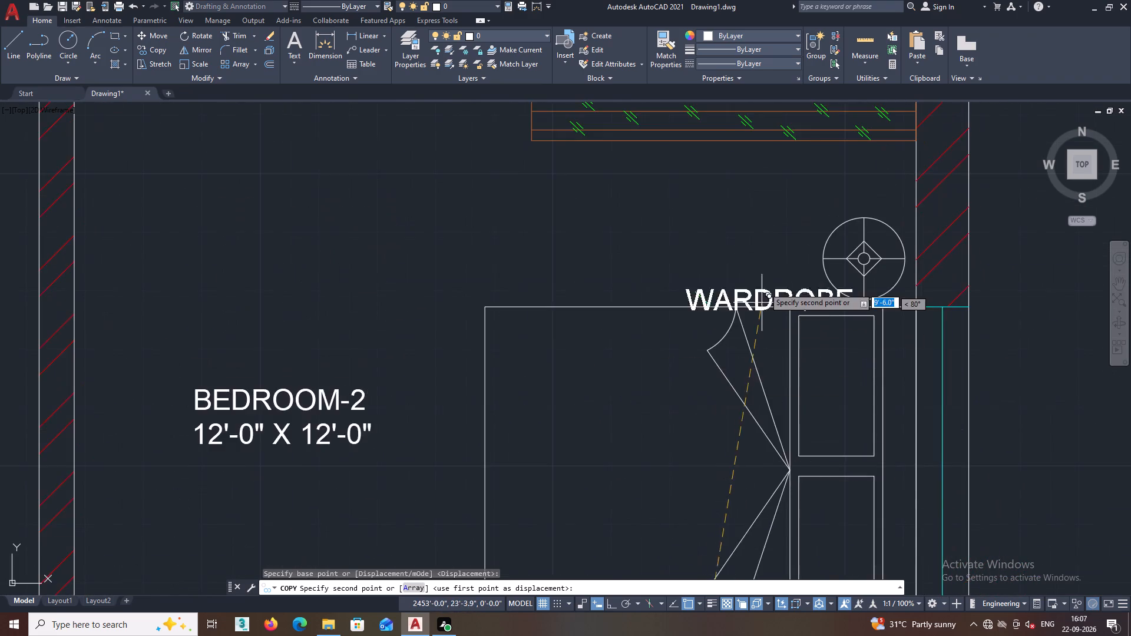
pyautogui.scroll(-2, 764, 287)
pyautogui.moveTo(766, 279); pyautogui.dragTo(741, 396, button='middle')
pyautogui.scroll(2, 740, 313)
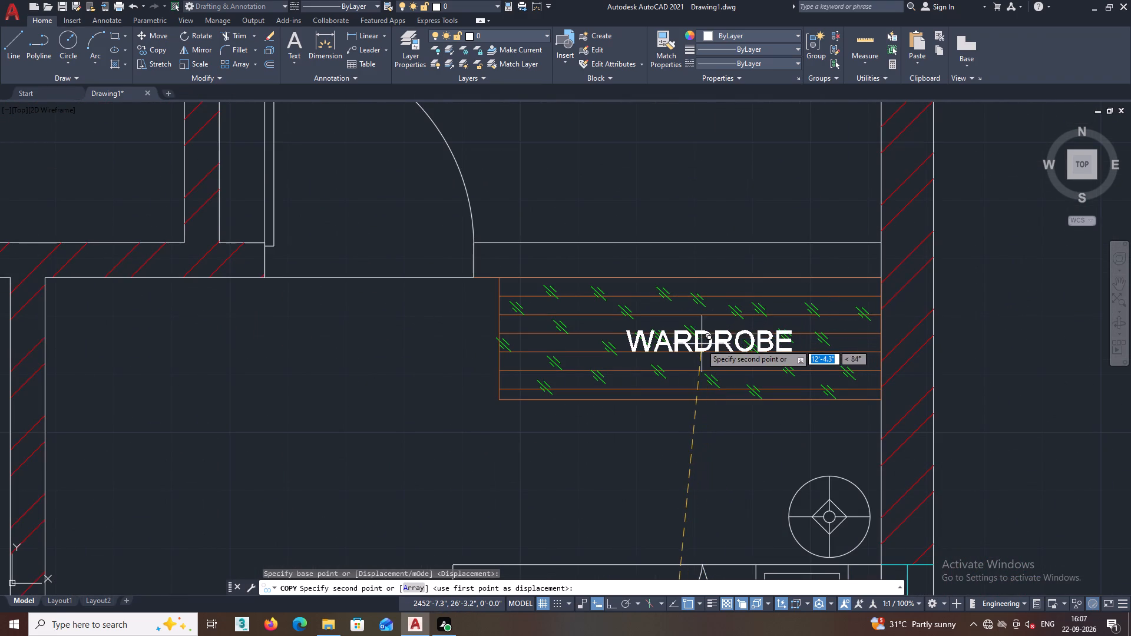
pyautogui.click(692, 341)
# Place another copy of the WARDROBE label in the empty space outside the east wall beside BEDROOM-2.
pyautogui.scroll(-3, 697, 382)
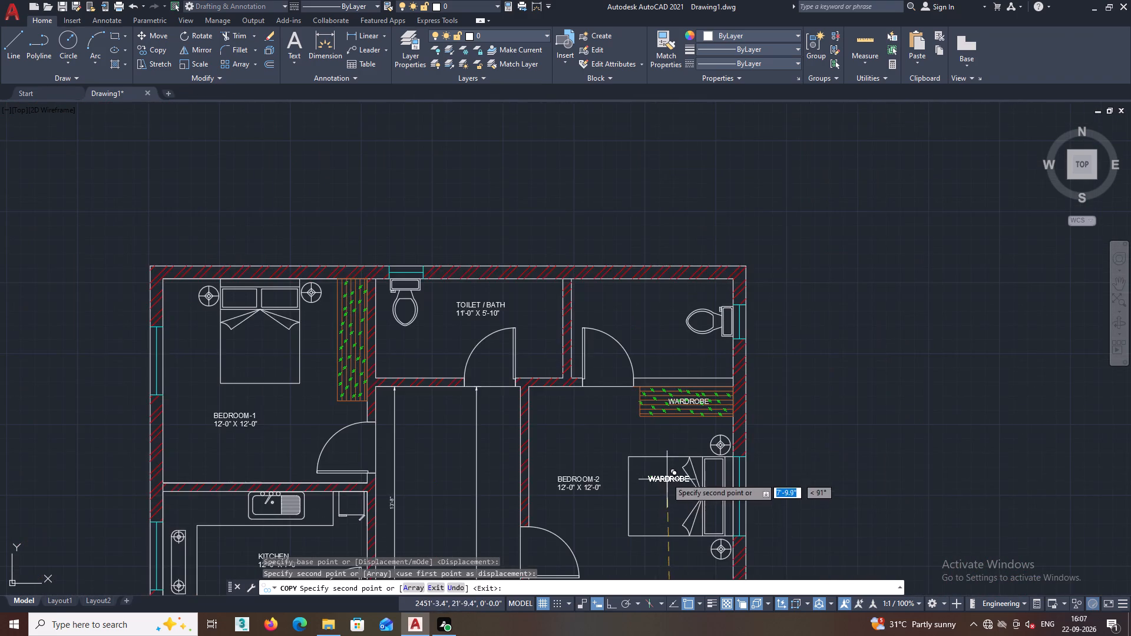
pyautogui.moveTo(657, 450); pyautogui.dragTo(764, 446, button='middle')
pyautogui.scroll(-1, 676, 443)
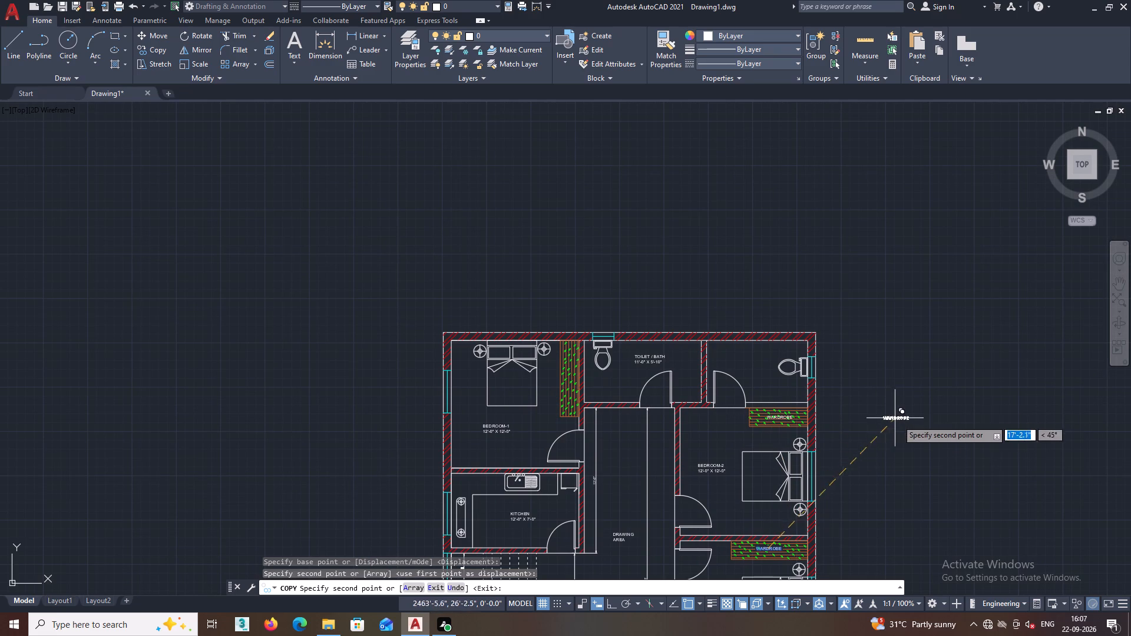
pyautogui.click(913, 446)
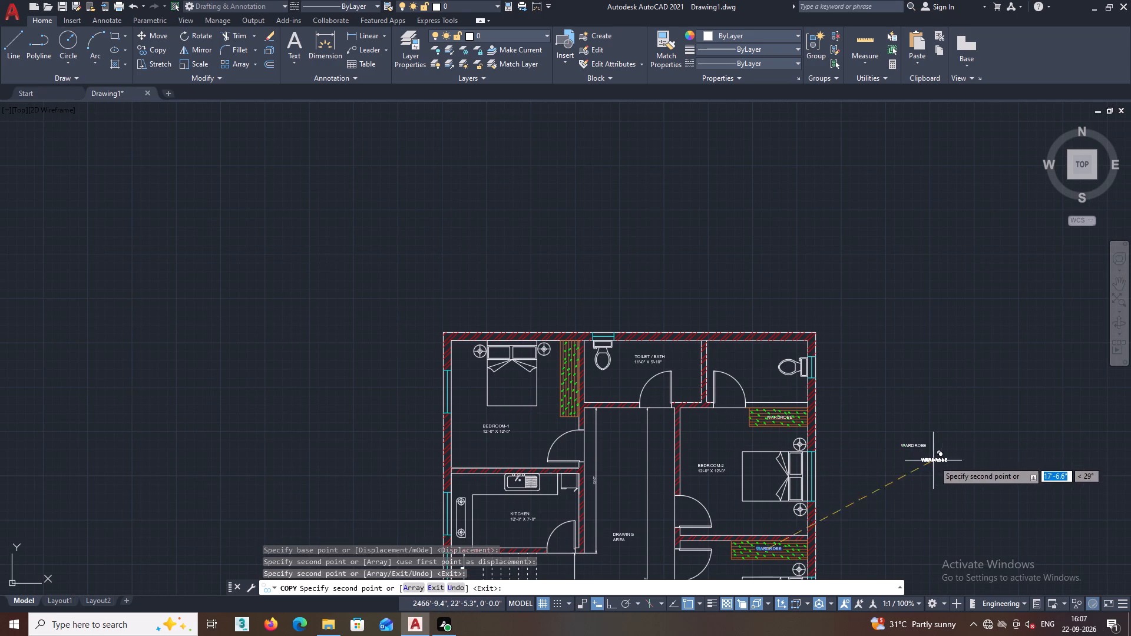
pyautogui.press('Escape')
# Rotate the WARDROBE label outside the east wall by 90° with Ortho on, so it reads vertically upward.
pyautogui.moveTo(852, 427); pyautogui.dragTo(842, 396, button='middle')
pyautogui.scroll(2, 912, 427)
pyautogui.click(926, 417)
pyautogui.click(877, 370)
pyautogui.rightClick(894, 322)
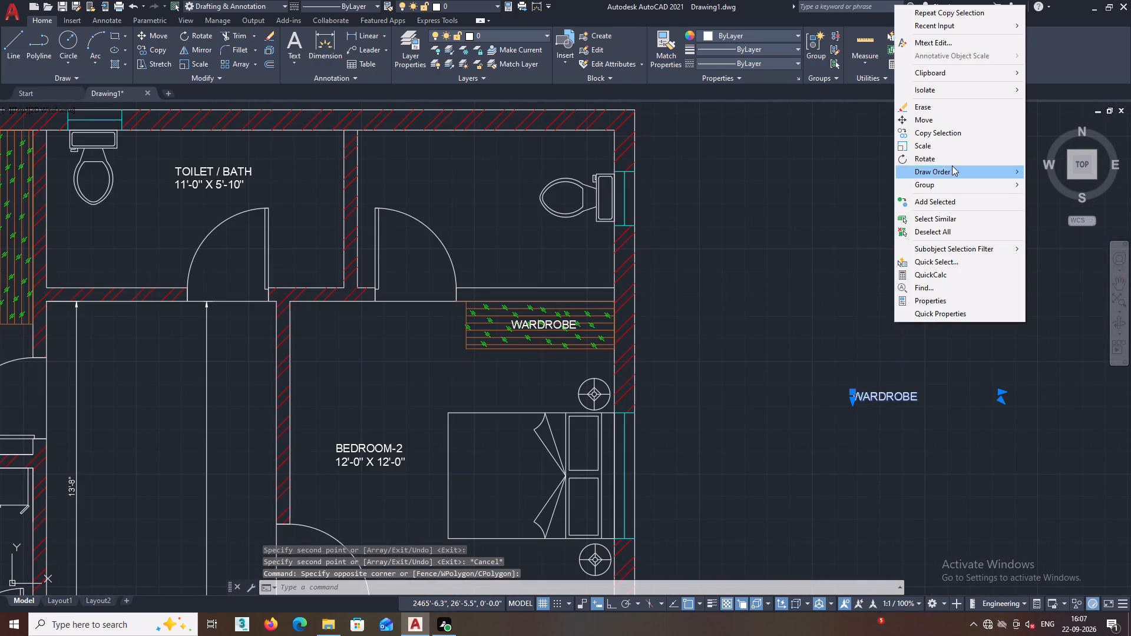
pyautogui.click(951, 157)
pyautogui.click(910, 399)
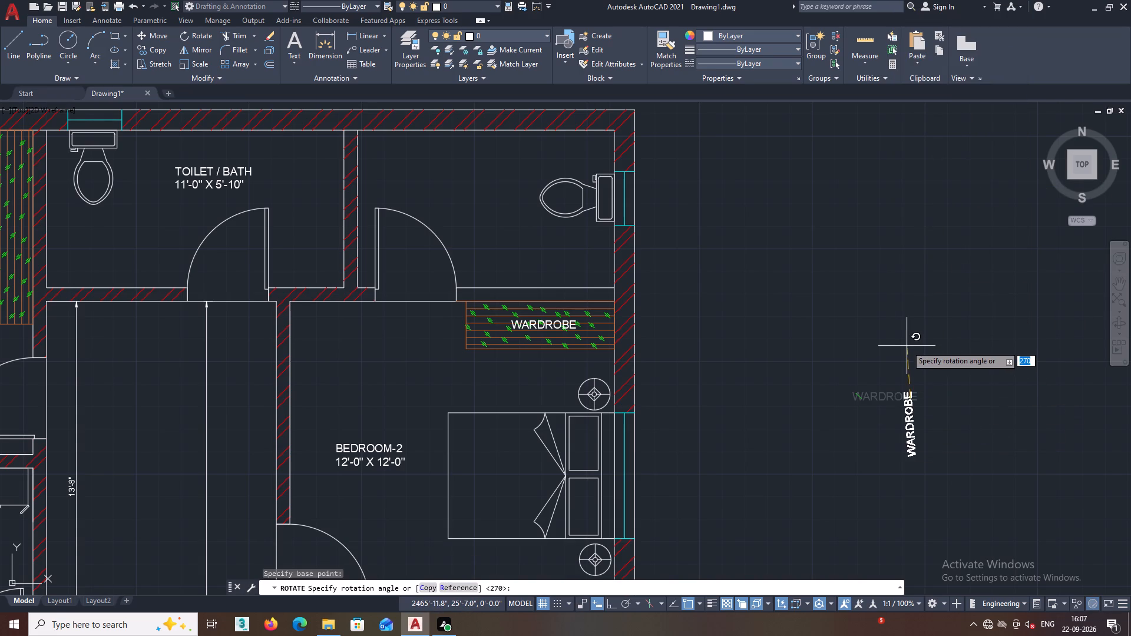
pyautogui.press('F8')
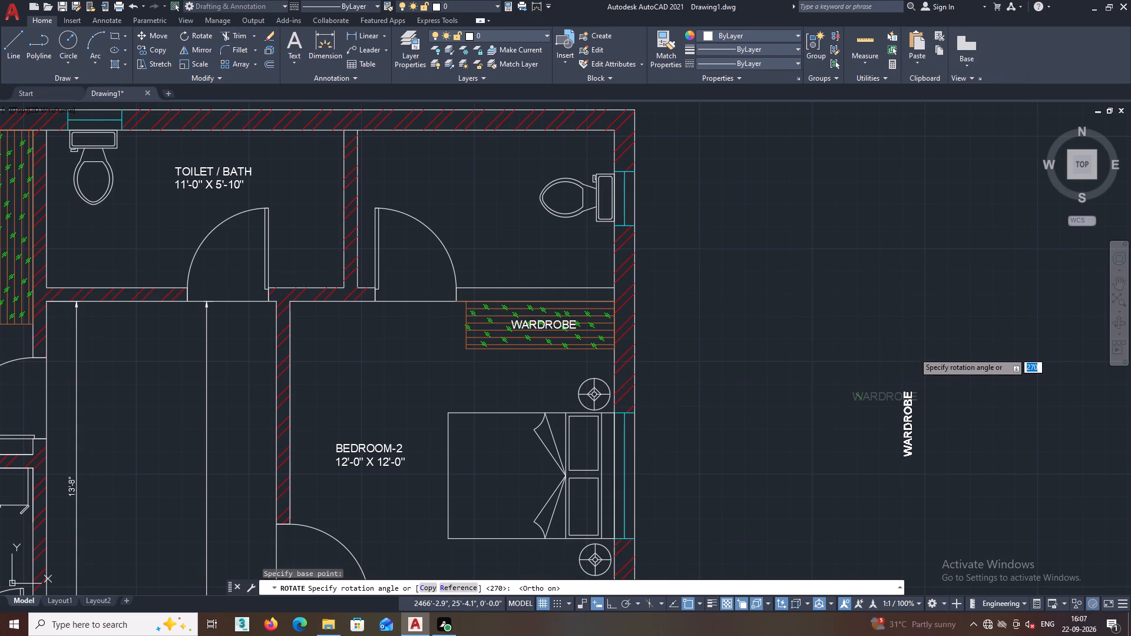
pyautogui.click(901, 344)
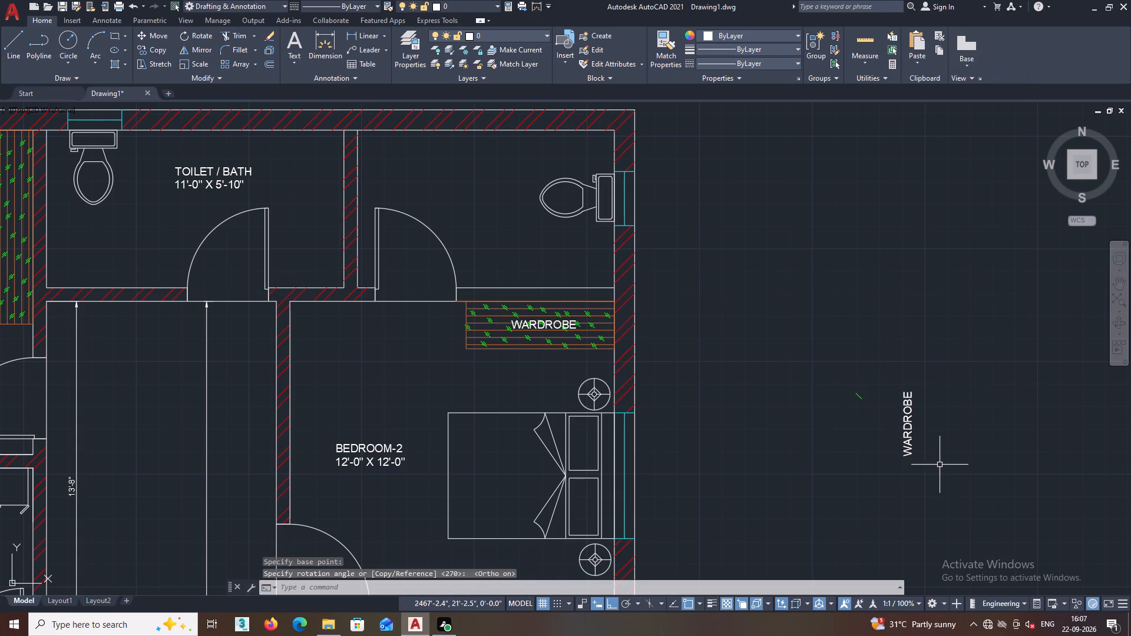
# Delete the stray short green line beside the rotated WARDROBE label outside the plan.
pyautogui.click(862, 394)
pyautogui.click(855, 403)
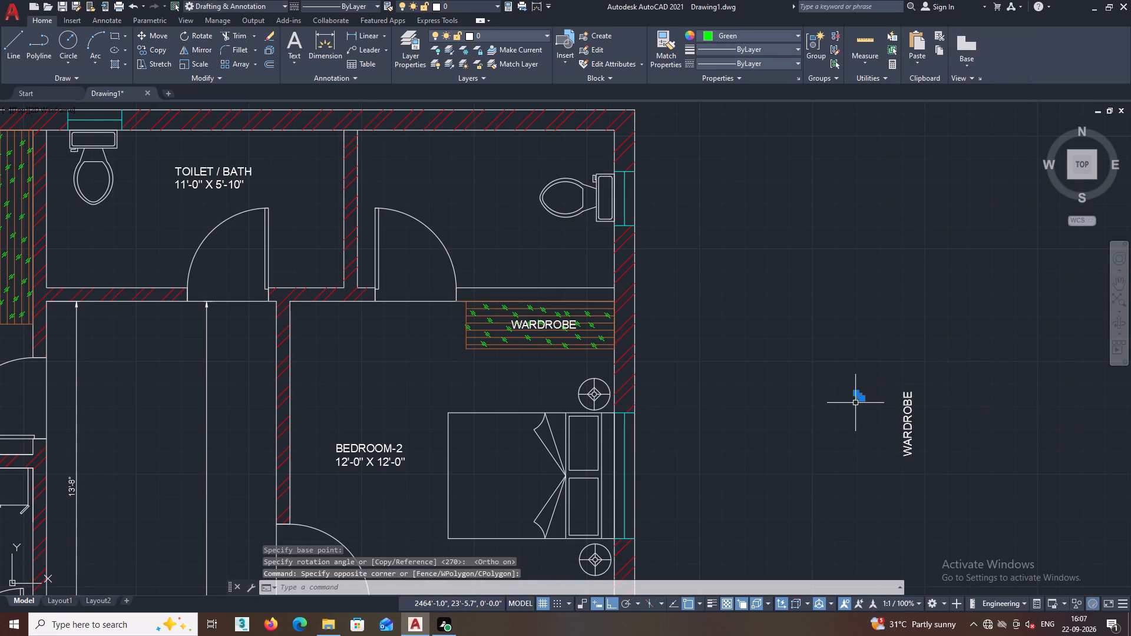
pyautogui.press('Delete')
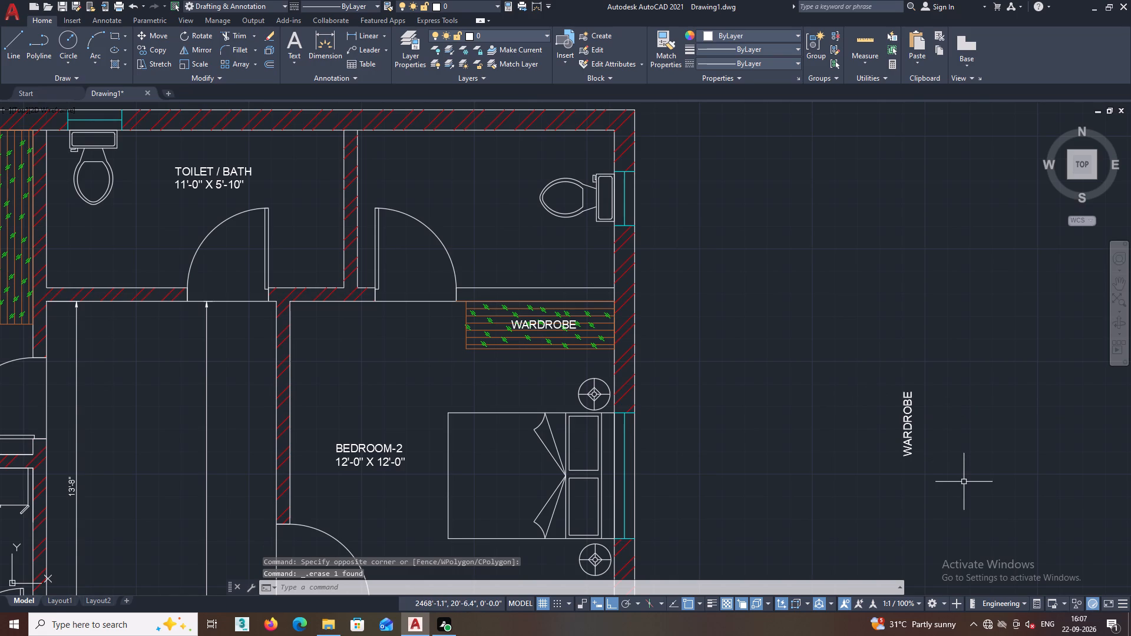
# Copy the rotated WARDROBE label from outside the east wall onto BEDROOM-1's hatched wardrobe, with Ortho off.
pyautogui.click(964, 482)
pyautogui.doubleClick(930, 394)
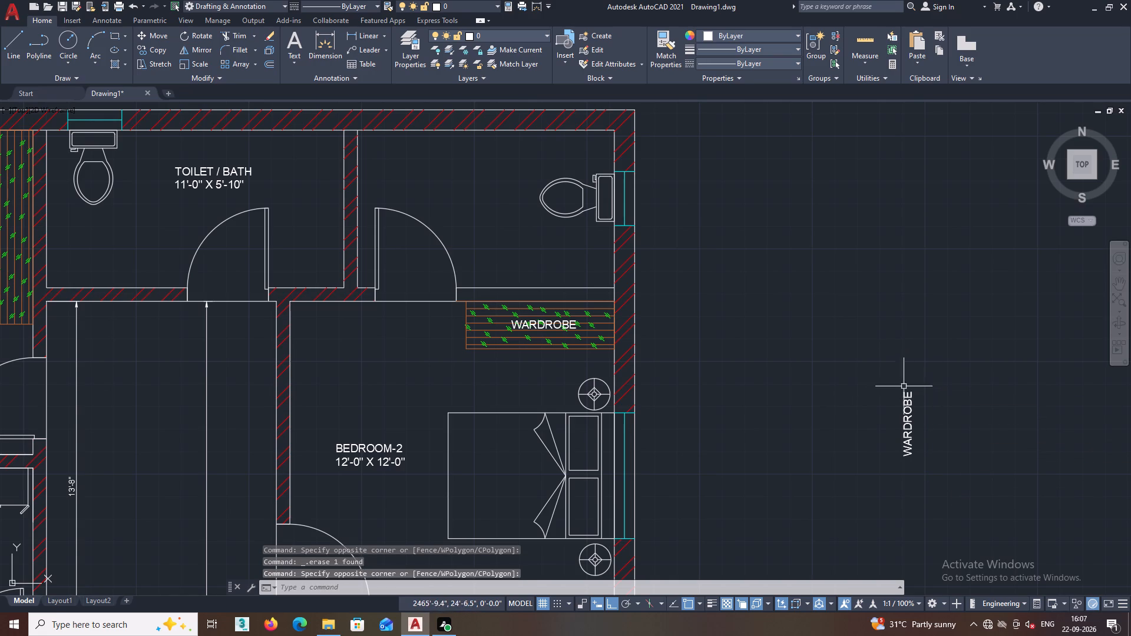
pyautogui.click(995, 510)
pyautogui.click(889, 349)
pyautogui.rightClick(896, 310)
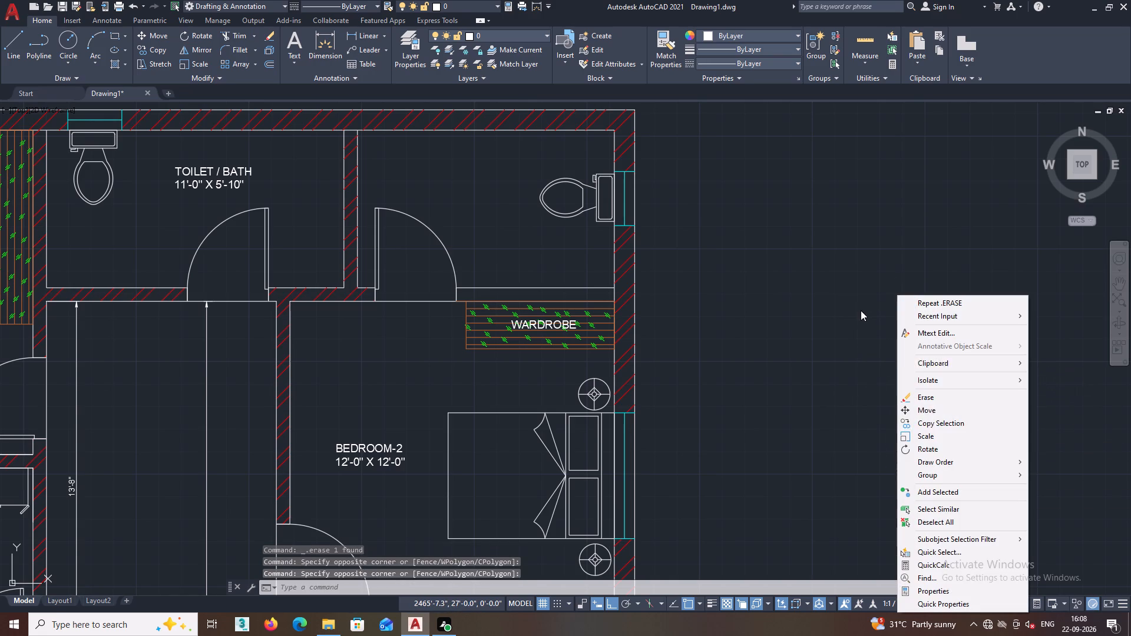
pyautogui.doubleClick(944, 422)
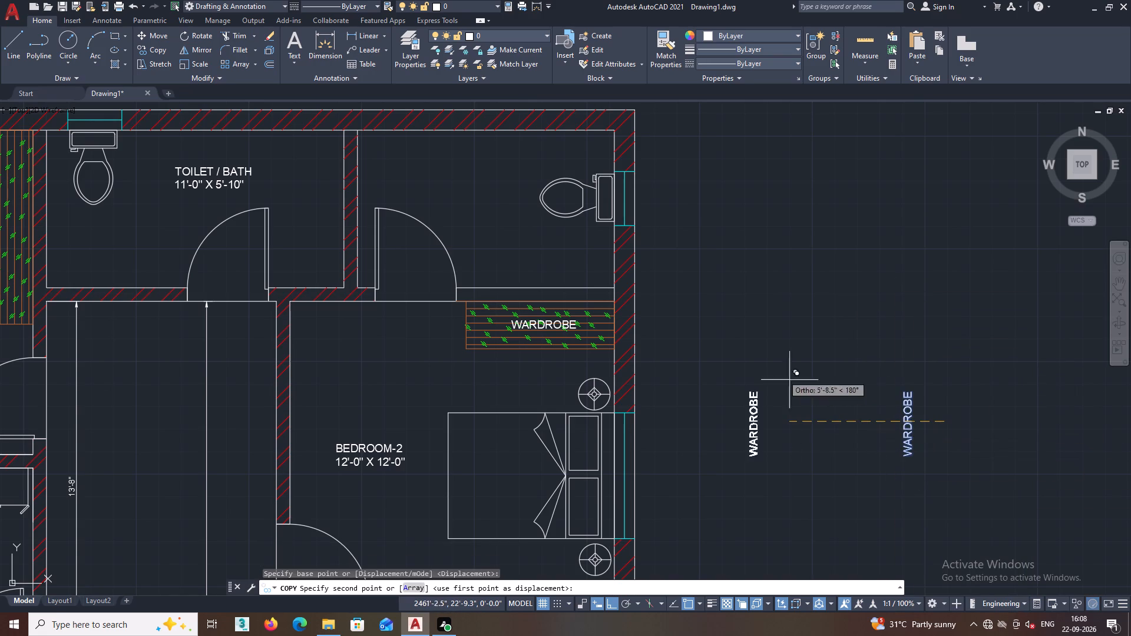
pyautogui.press('F8')
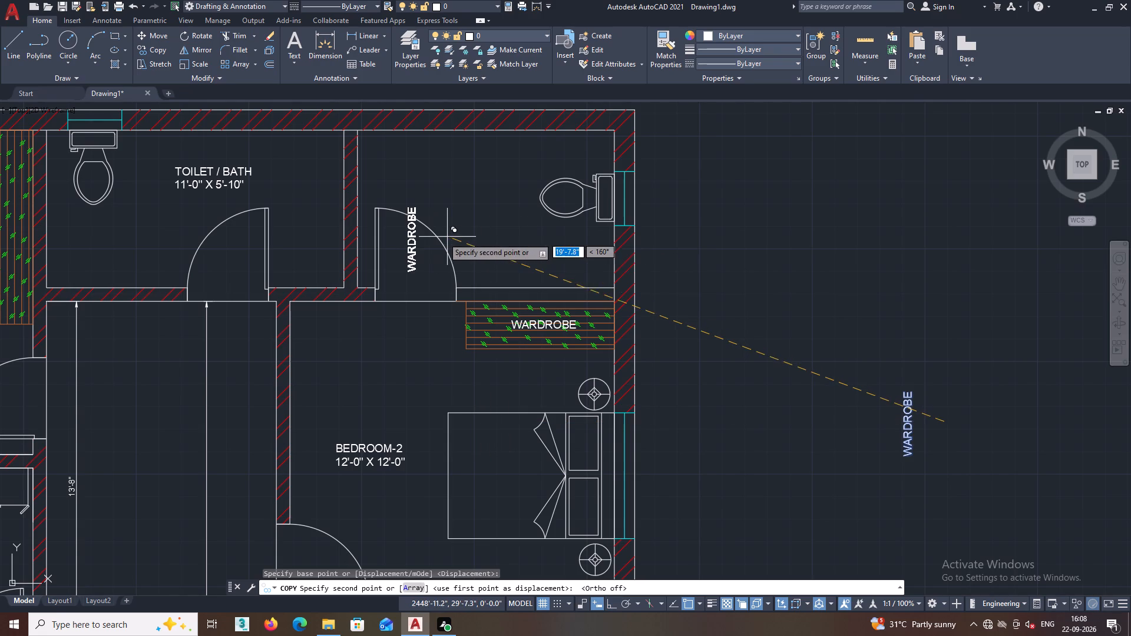
pyautogui.moveTo(435, 239); pyautogui.dragTo(811, 458, button='middle')
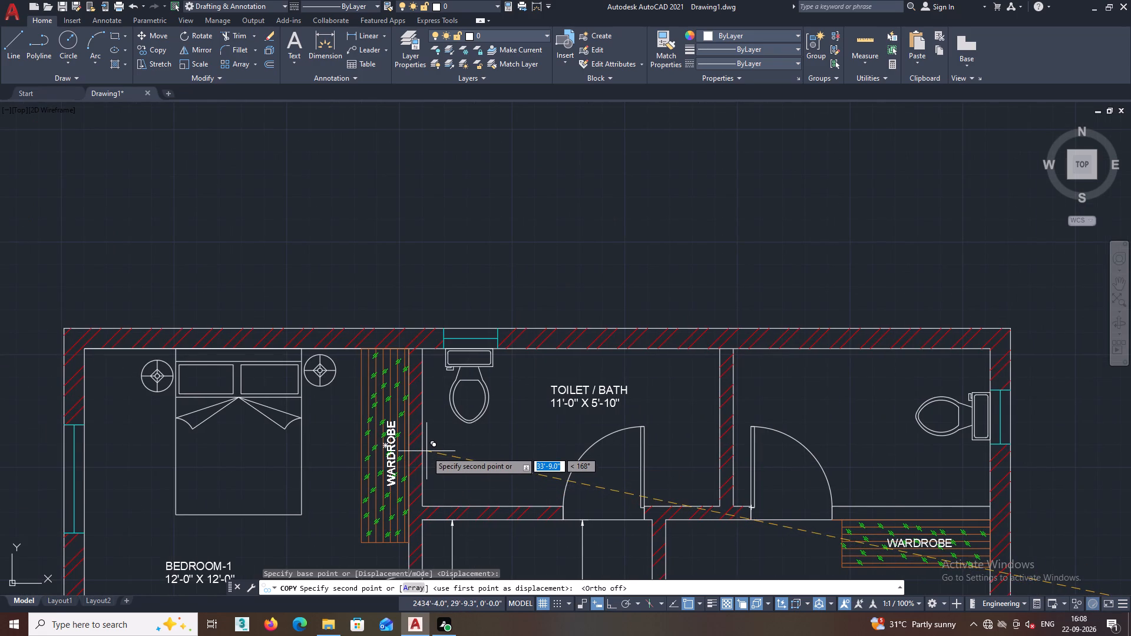
pyautogui.click(426, 450)
pyautogui.press('Escape')
# Apply a Text Mask wipeout to the vertical WARDROBE label on BEDROOM-1's wardrobe so it hides the hatch behind it.
pyautogui.moveTo(472, 461); pyautogui.dragTo(532, 432, button='middle')
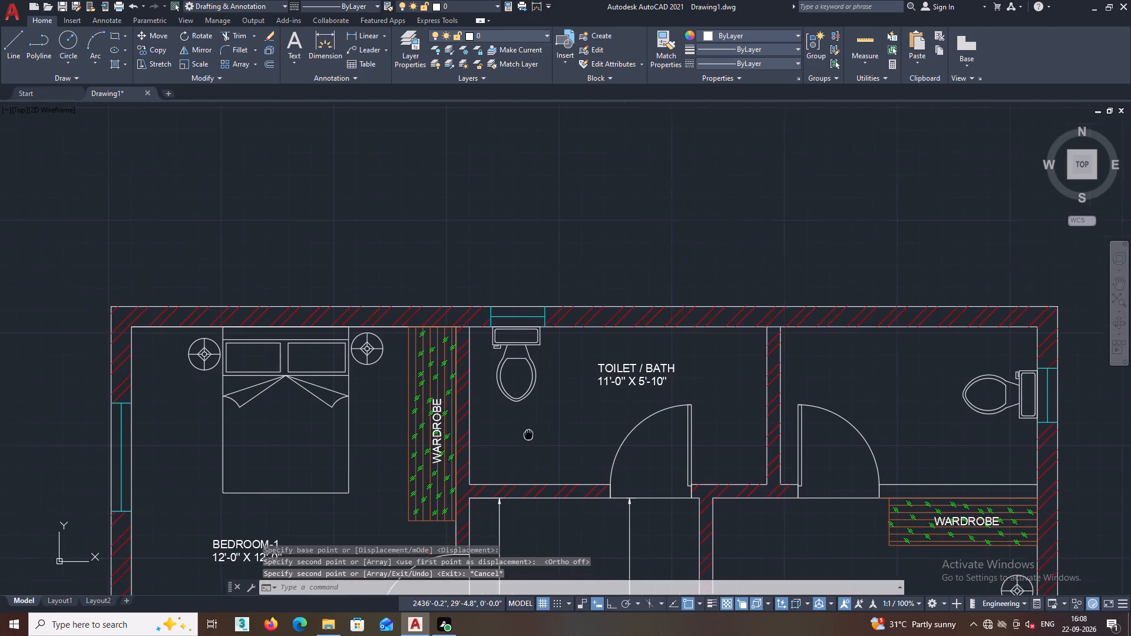
pyautogui.moveTo(532, 432); pyautogui.dragTo(532, 432, button='middle')
pyautogui.moveTo(529, 438); pyautogui.dragTo(554, 364, button='middle')
pyautogui.press('t')
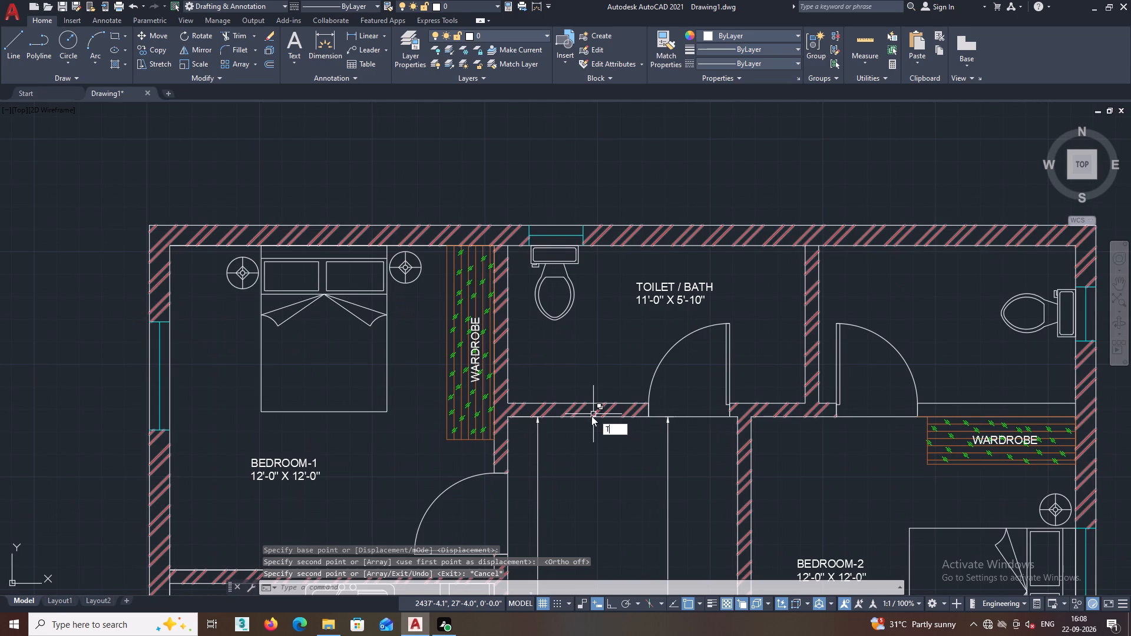
pyautogui.click(627, 502)
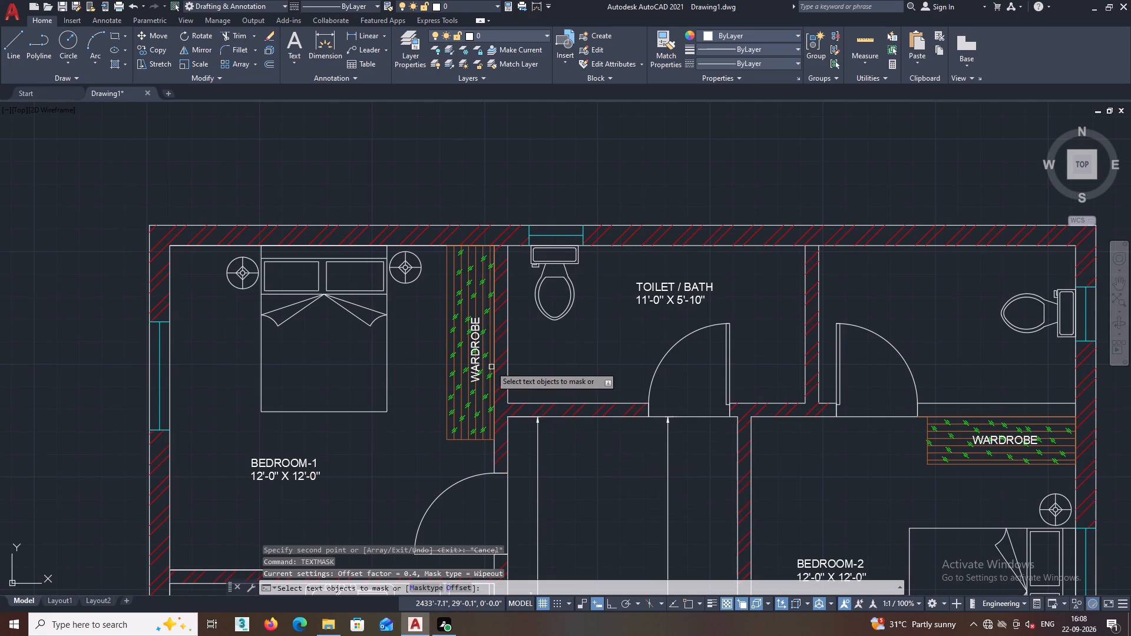
pyautogui.click(479, 359)
pyautogui.press('Return')
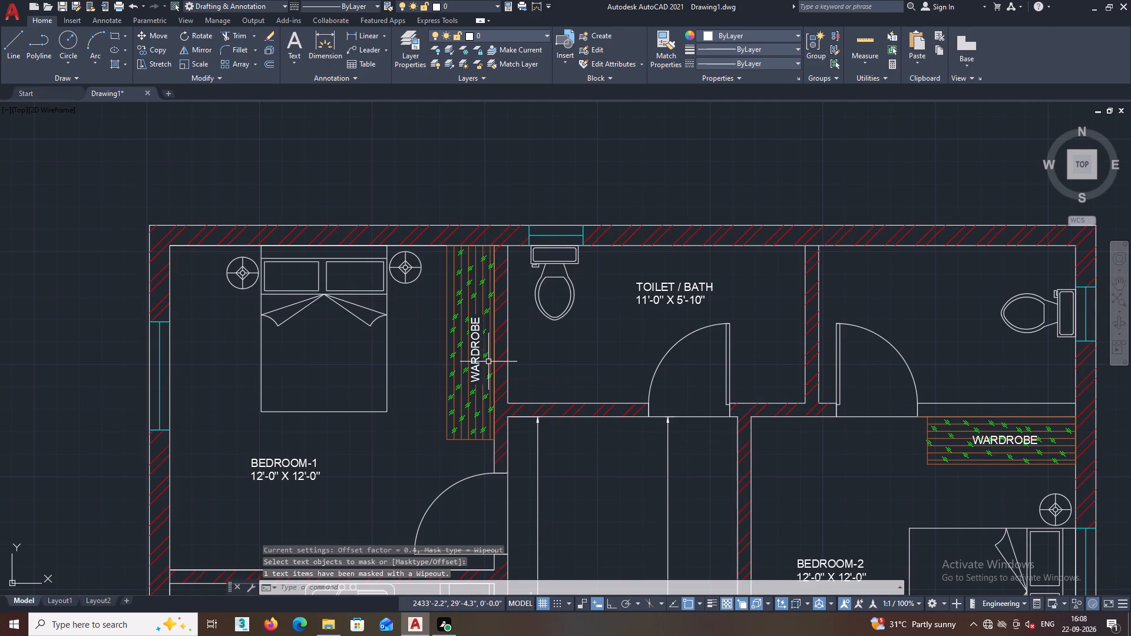
# Delete the leftover rotated WARDROBE label outside the east wall beside BEDROOM-2.
pyautogui.scroll(4, 471, 326)
pyautogui.scroll(-2, 584, 369)
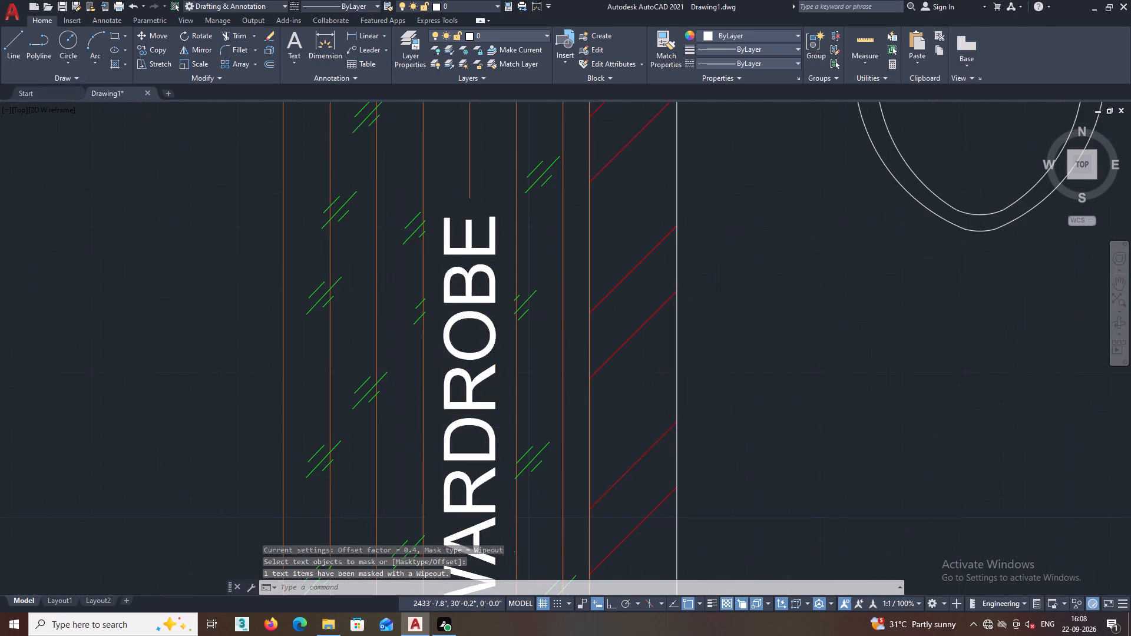
pyautogui.scroll(-2, 617, 393)
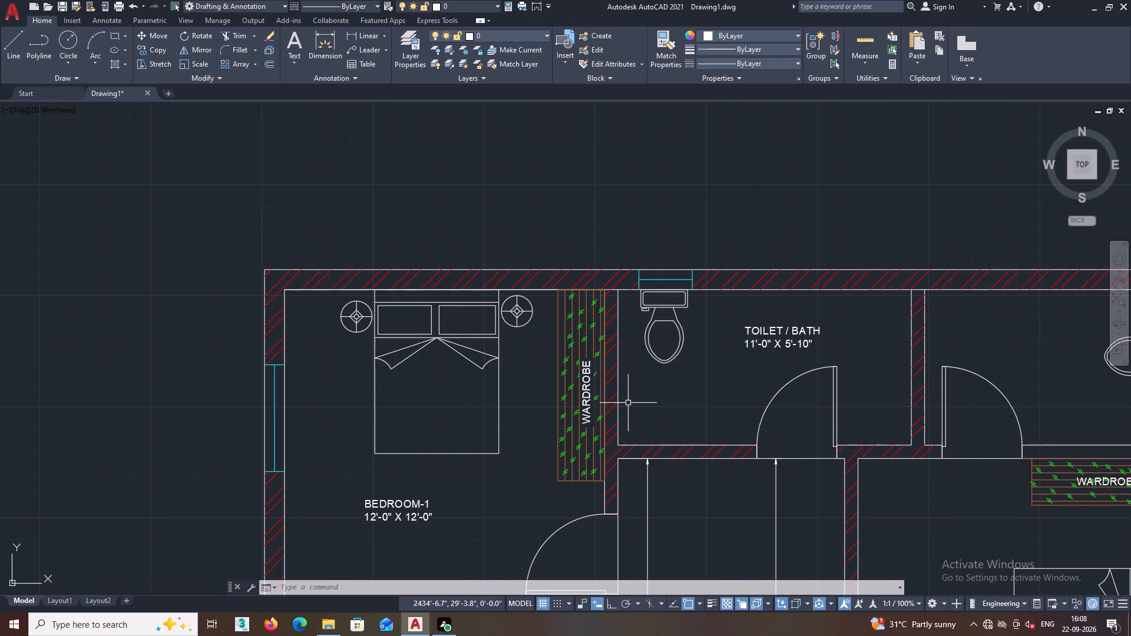
pyautogui.scroll(-2, 630, 439)
pyautogui.moveTo(636, 450); pyautogui.dragTo(489, 406, button='middle')
pyautogui.scroll(2, 841, 493)
pyautogui.click(811, 469)
pyautogui.moveTo(811, 469); pyautogui.dragTo(804, 454)
pyautogui.click(747, 329)
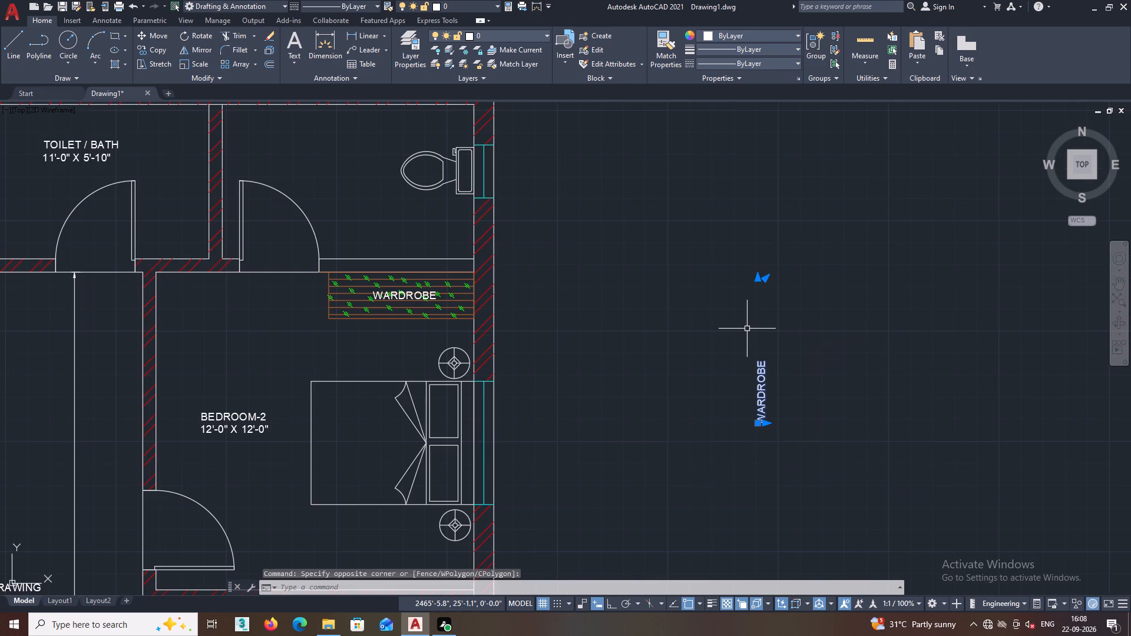
pyautogui.press('Delete')
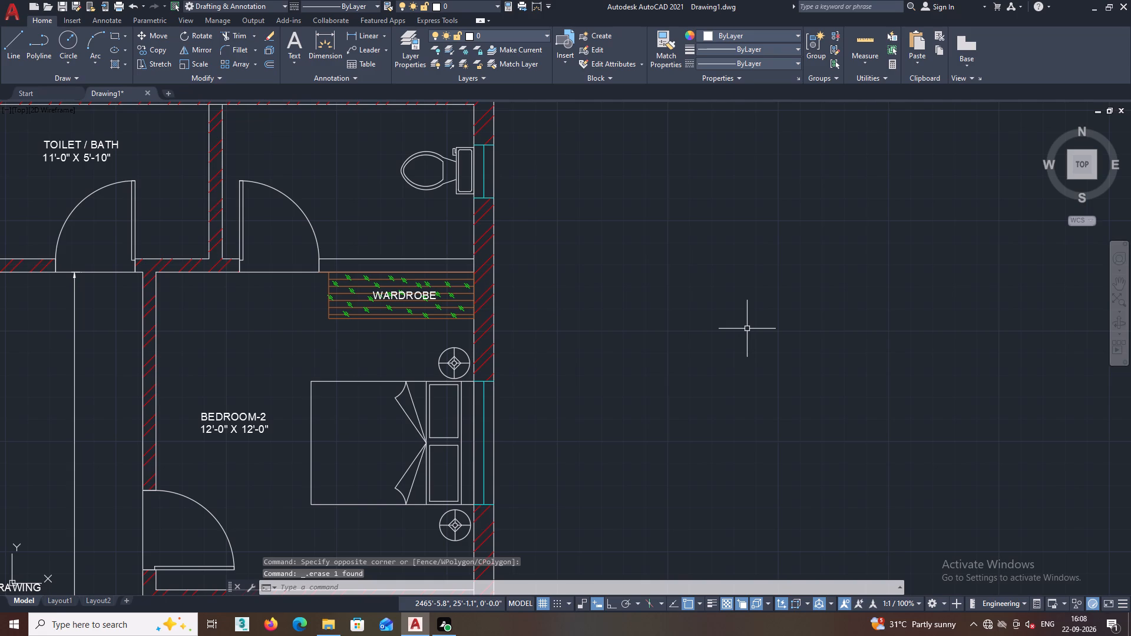
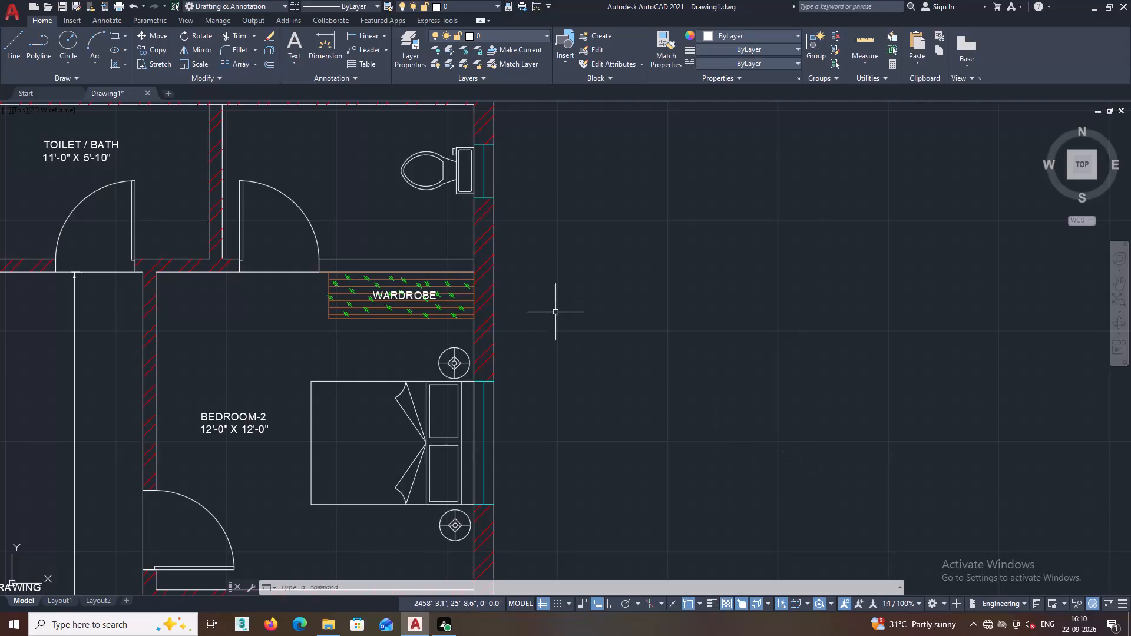
# Apply a Text Mask wipeout to the WARDROBE label on BEDROOM-2's wardrobe so it hides the hatch behind it.
pyautogui.moveTo(481, 384); pyautogui.dragTo(591, 459, button='middle')
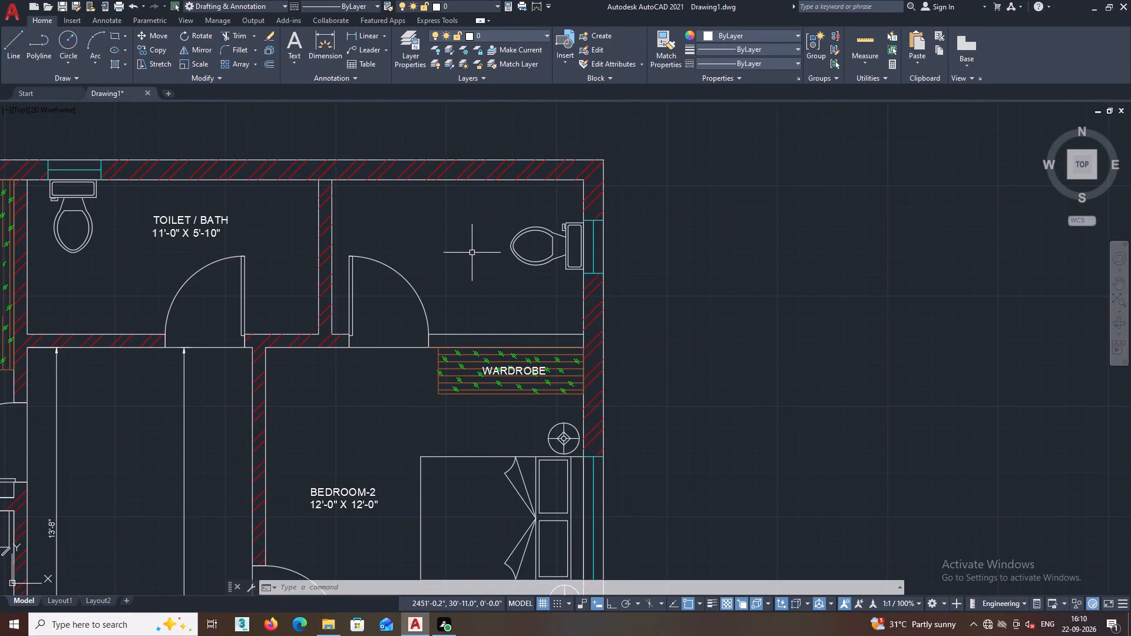
pyautogui.scroll(-1, 472, 256)
pyautogui.moveTo(457, 252); pyautogui.dragTo(534, 286, button='middle')
pyautogui.moveTo(498, 279); pyautogui.dragTo(550, 264, button='middle')
pyautogui.moveTo(544, 284); pyautogui.dragTo(538, 202, button='middle')
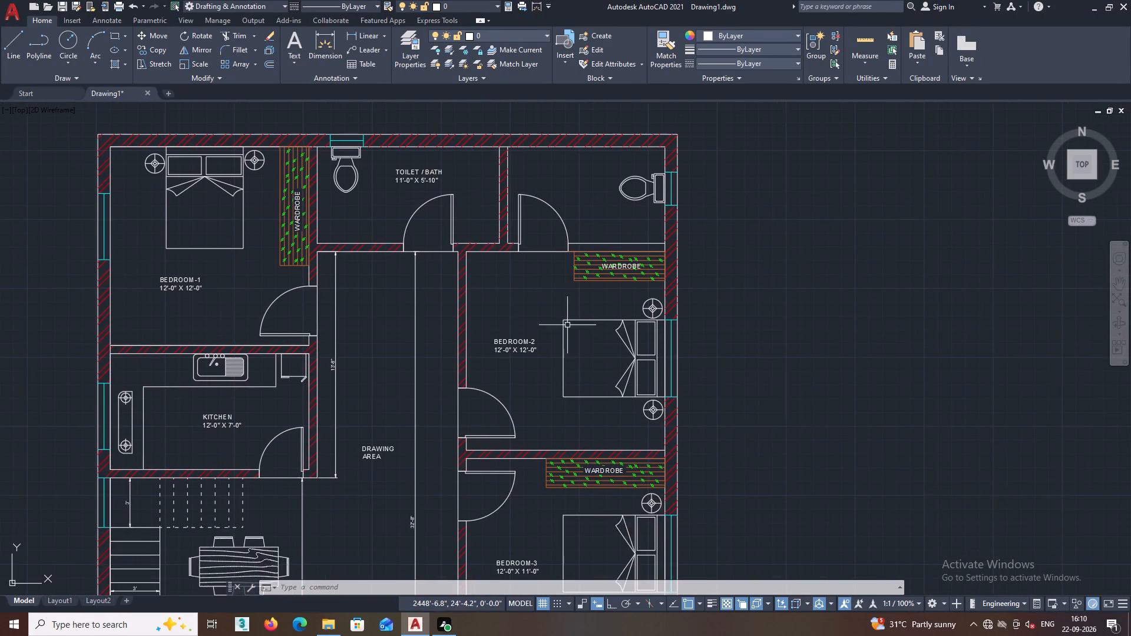
pyautogui.scroll(1, 593, 428)
pyautogui.moveTo(573, 396); pyautogui.dragTo(481, 427, button='middle')
pyautogui.scroll(1, 550, 208)
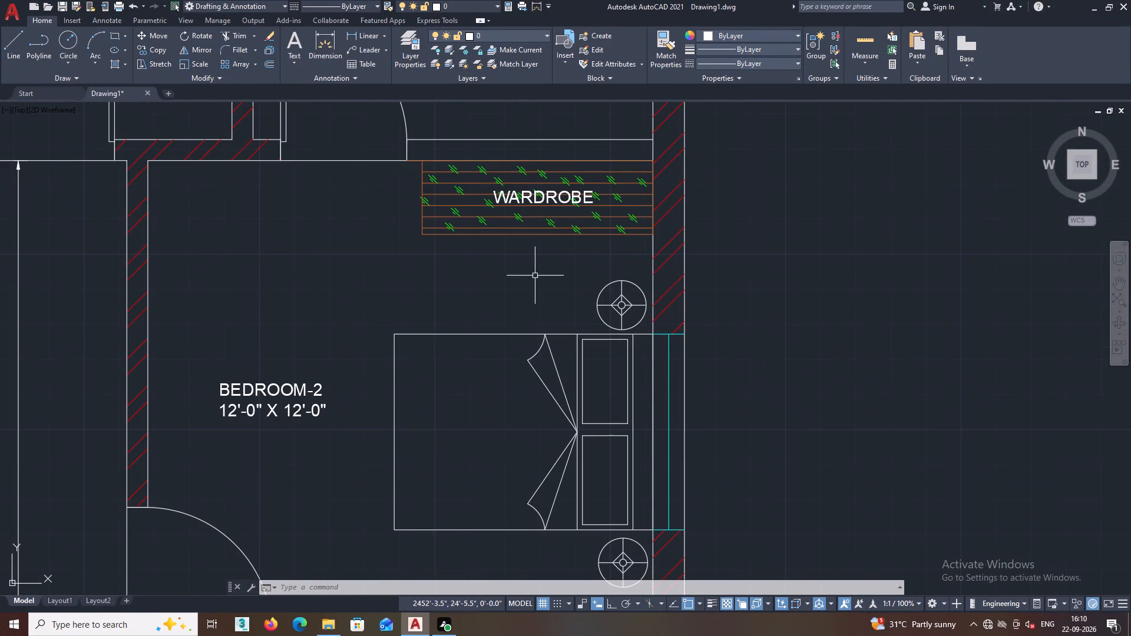
pyautogui.press('t')
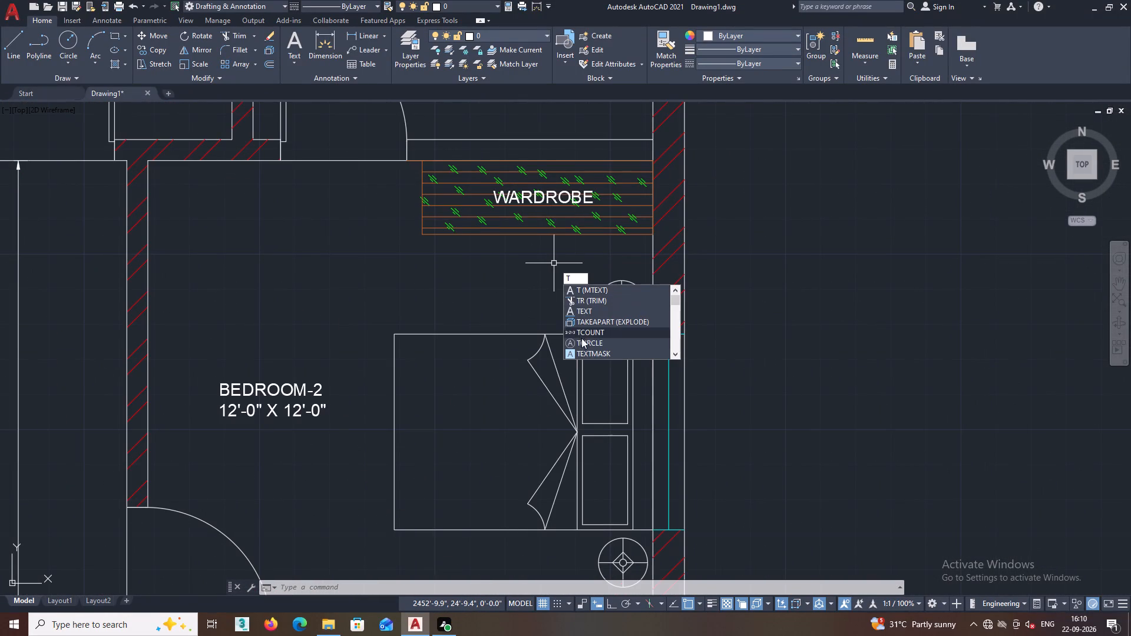
pyautogui.click(581, 352)
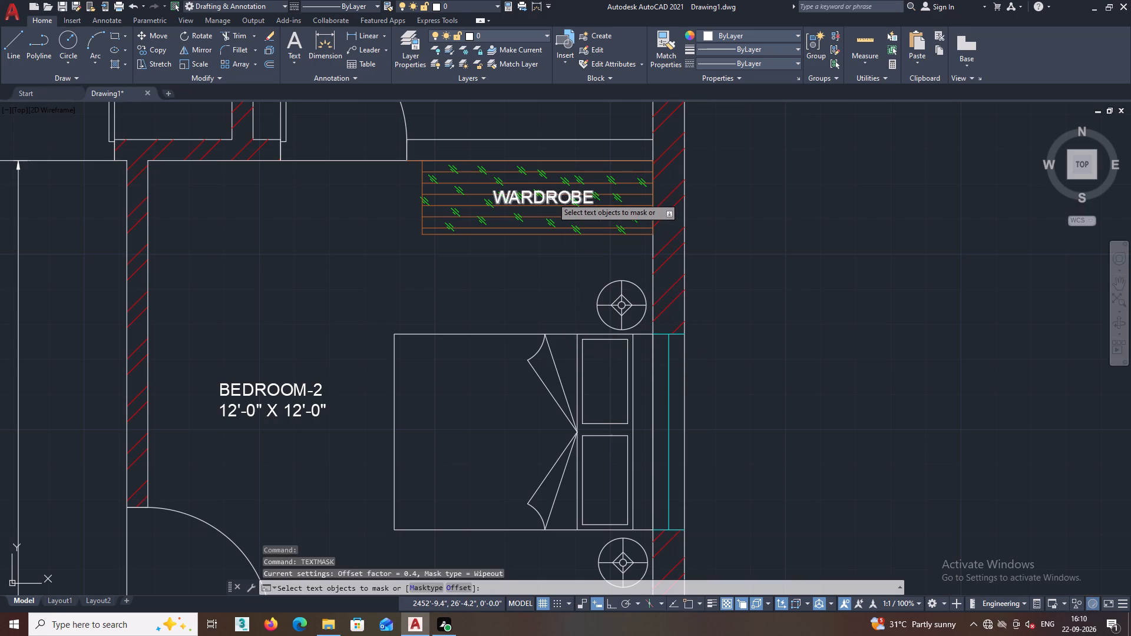
pyautogui.click(552, 197)
pyautogui.press('space')
# Change the colour of the vertical WARDROBE label on BEDROOM-1's wardrobe to magenta.
pyautogui.scroll(-1, 555, 278)
pyautogui.moveTo(555, 278); pyautogui.dragTo(590, 269, button='middle')
pyautogui.scroll(-1, 590, 269)
pyautogui.moveTo(582, 271); pyautogui.dragTo(630, 262, button='middle')
pyautogui.scroll(1, 621, 237)
pyautogui.moveTo(571, 252); pyautogui.dragTo(575, 261, button='middle')
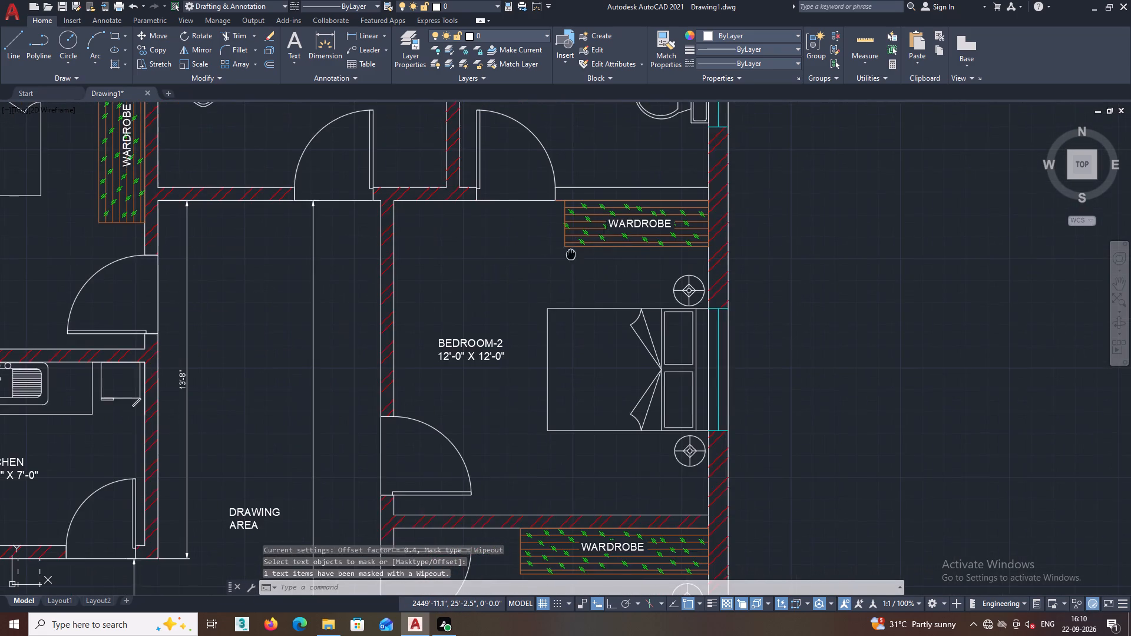
pyautogui.moveTo(575, 261); pyautogui.dragTo(687, 324, button='middle')
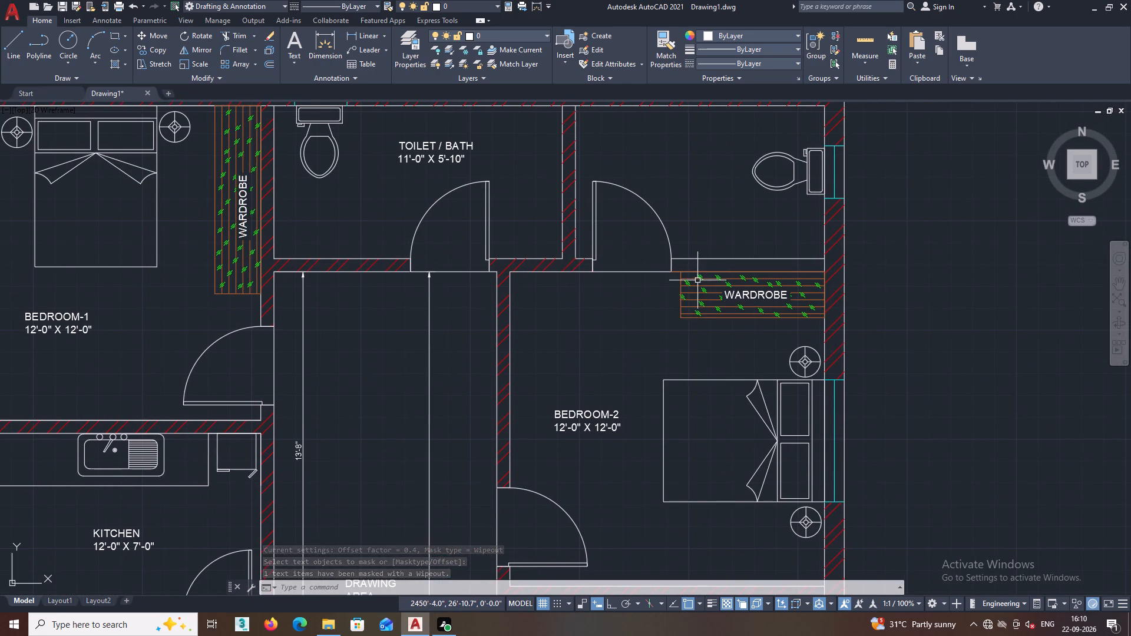
pyautogui.scroll(-1, 697, 280)
pyautogui.moveTo(697, 280); pyautogui.dragTo(763, 285, button='middle')
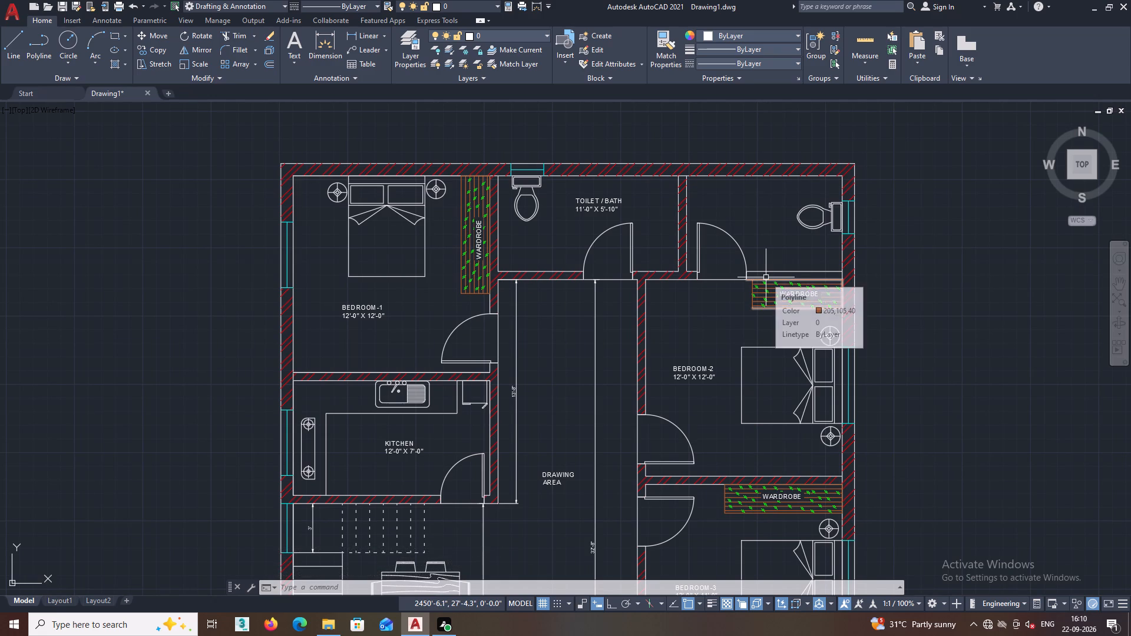
pyautogui.scroll(2, 484, 231)
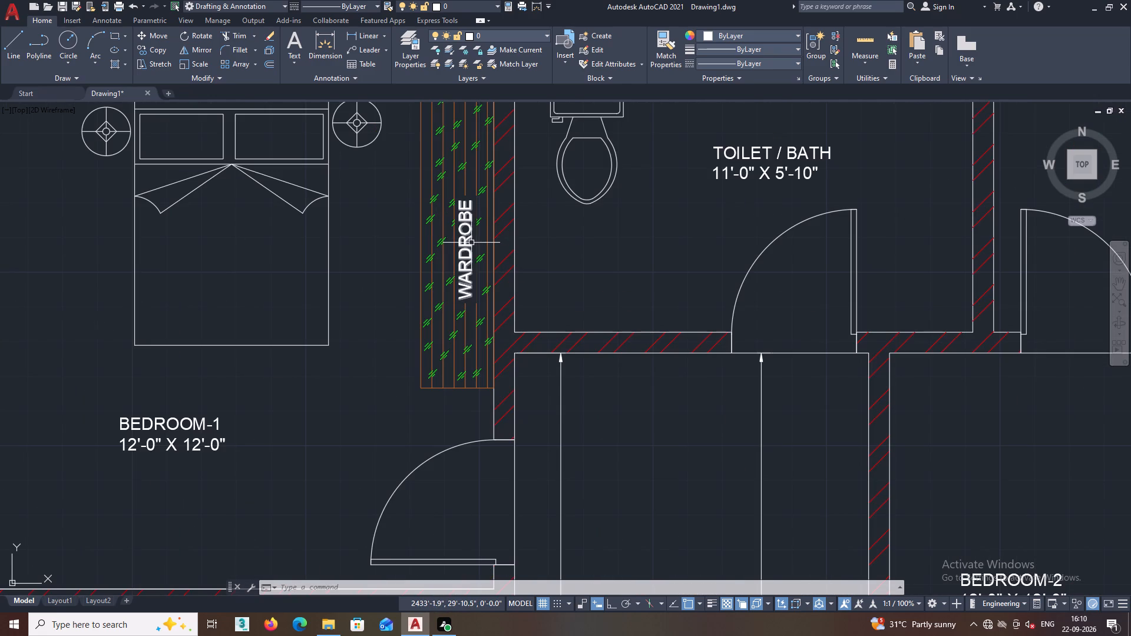
pyautogui.click(471, 243)
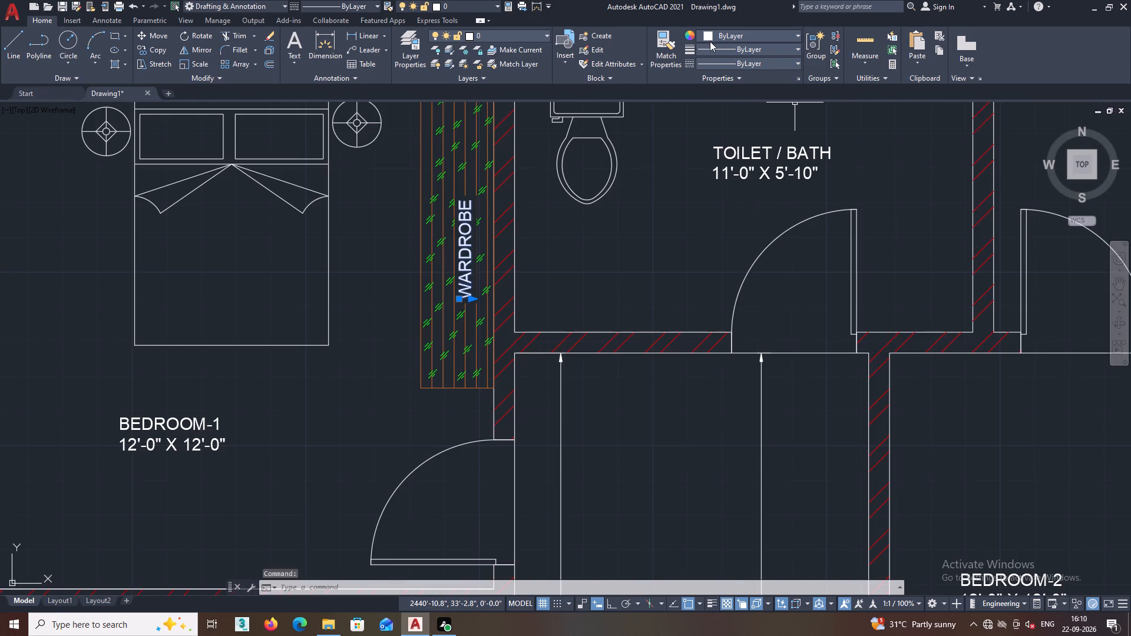
pyautogui.click(709, 38)
pyautogui.click(764, 157)
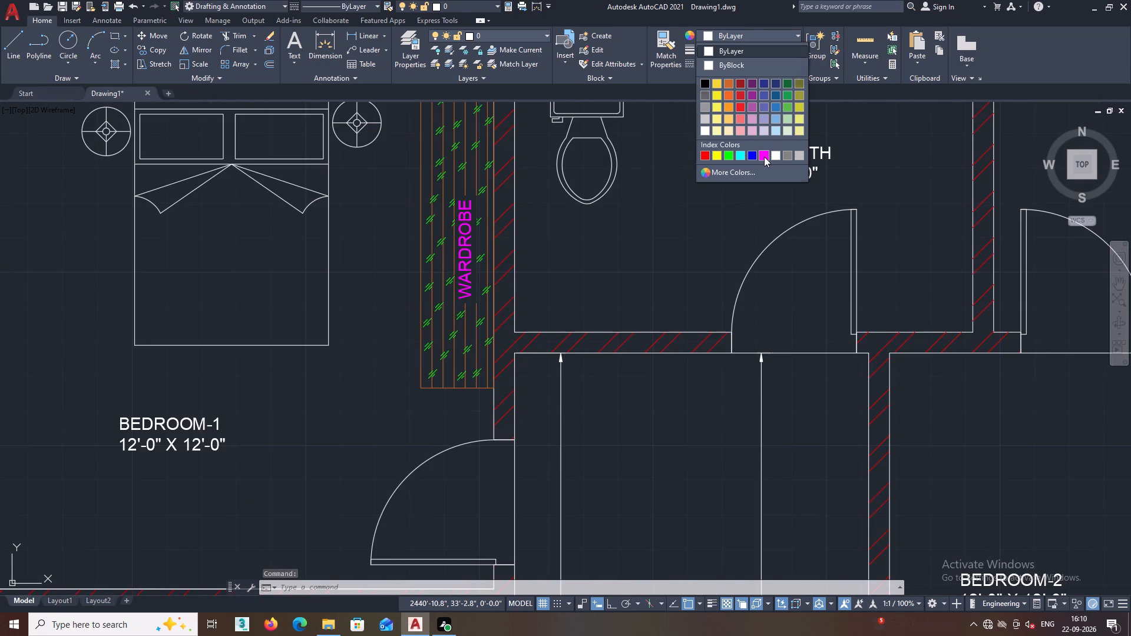
pyautogui.press('Escape')
pyautogui.press('Escape')
# Change the colour of the TOILET / BATH label with its room size to magenta.
pyautogui.scroll(-2, 612, 275)
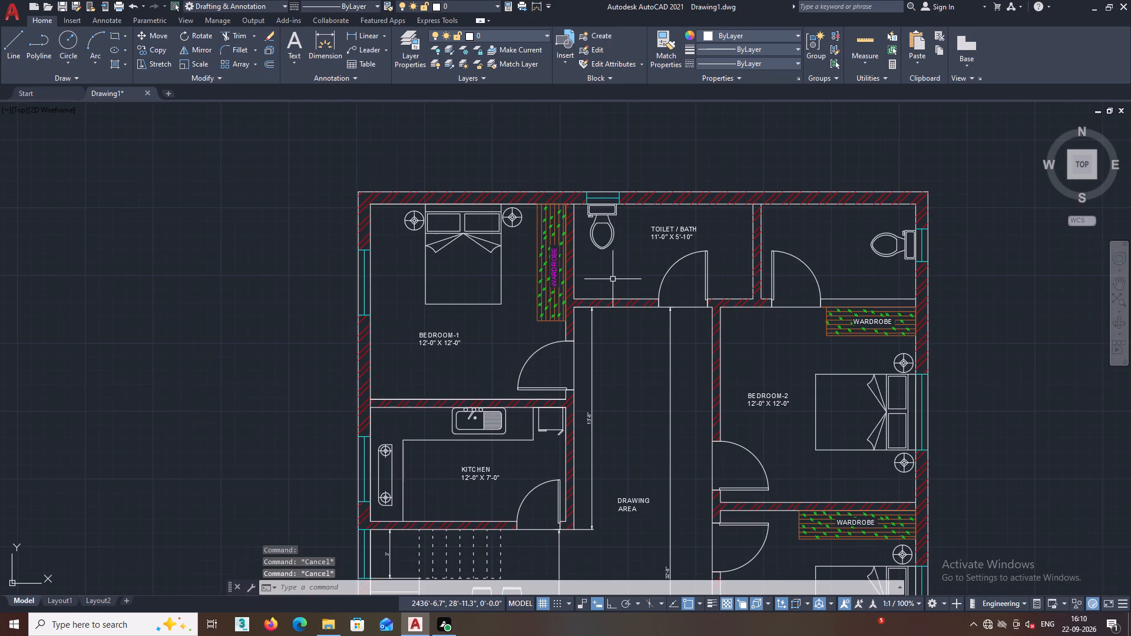
pyautogui.scroll(2, 659, 241)
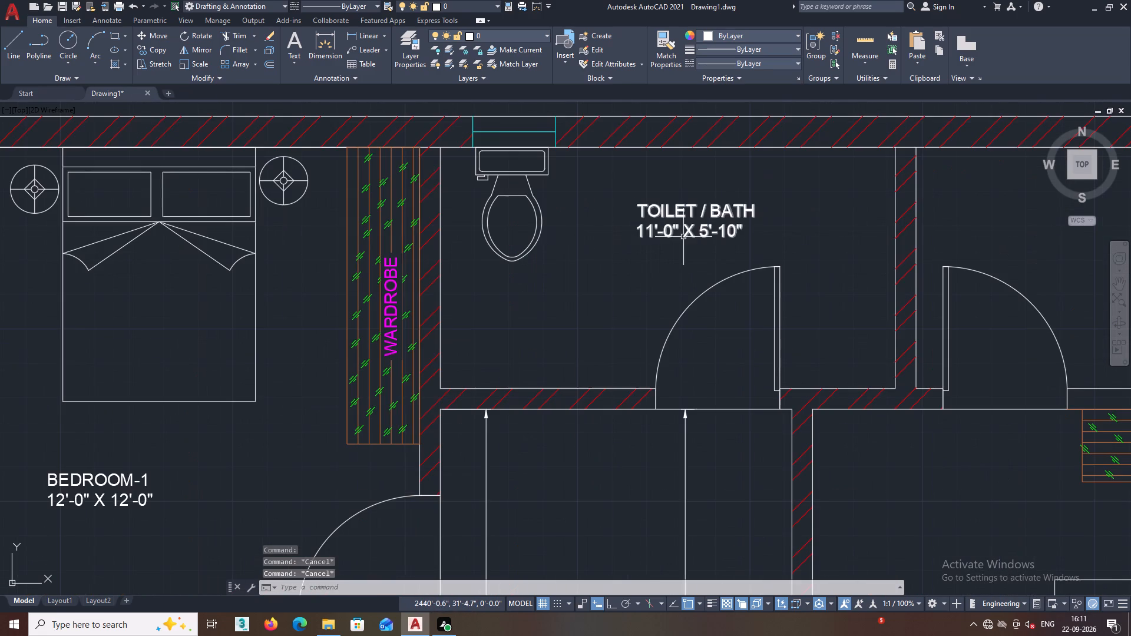
pyautogui.click(683, 237)
pyautogui.click(708, 35)
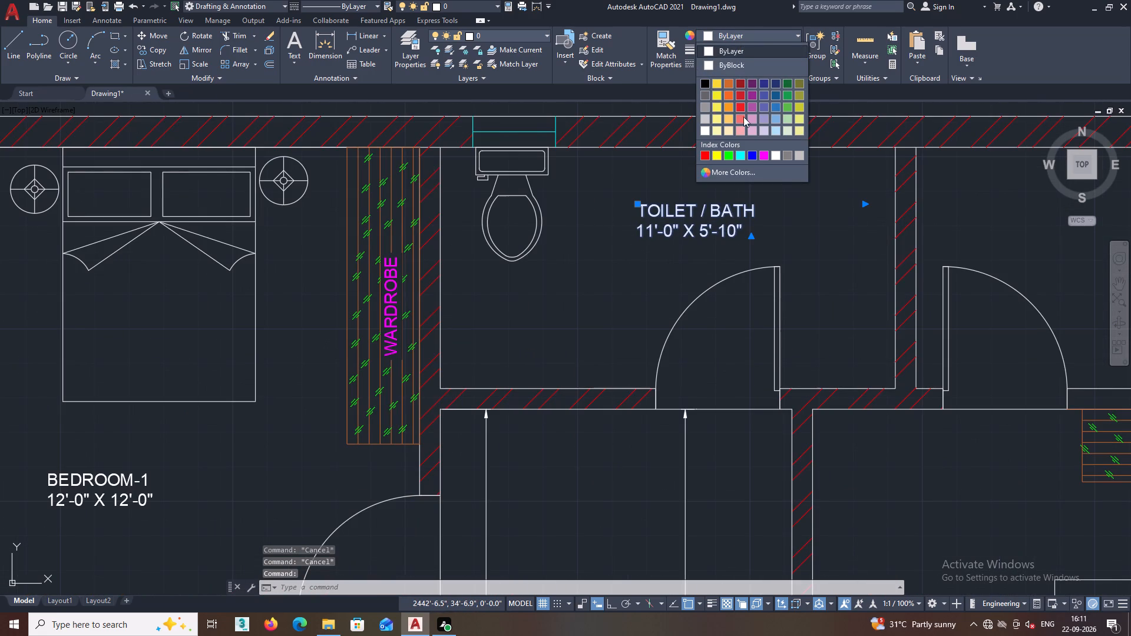
pyautogui.click(763, 154)
pyautogui.press('space')
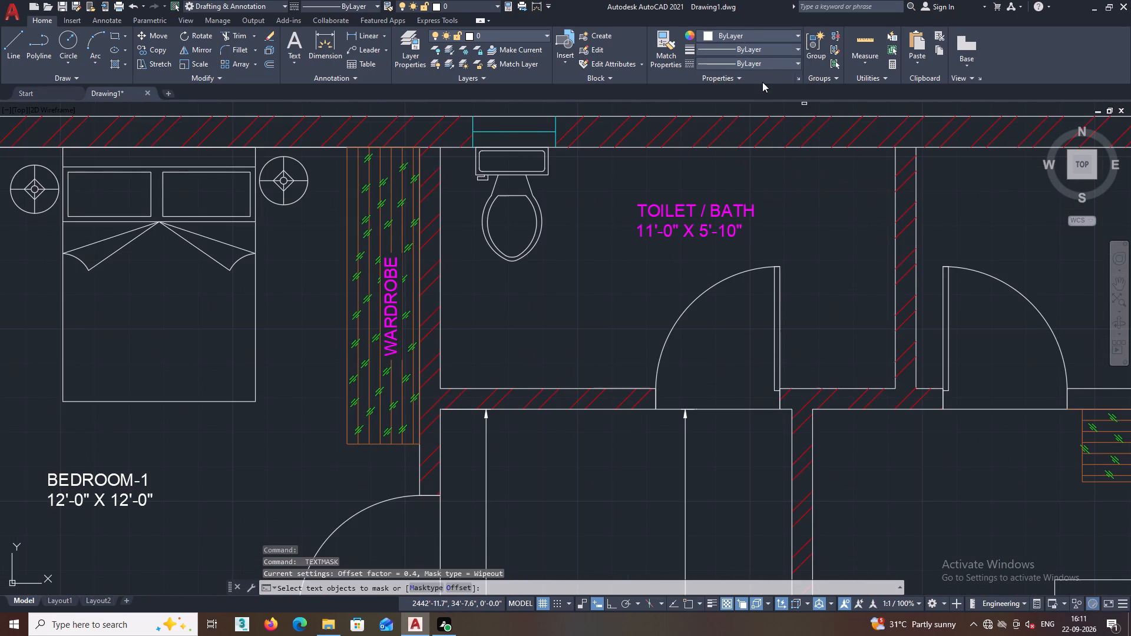
pyautogui.press('space')
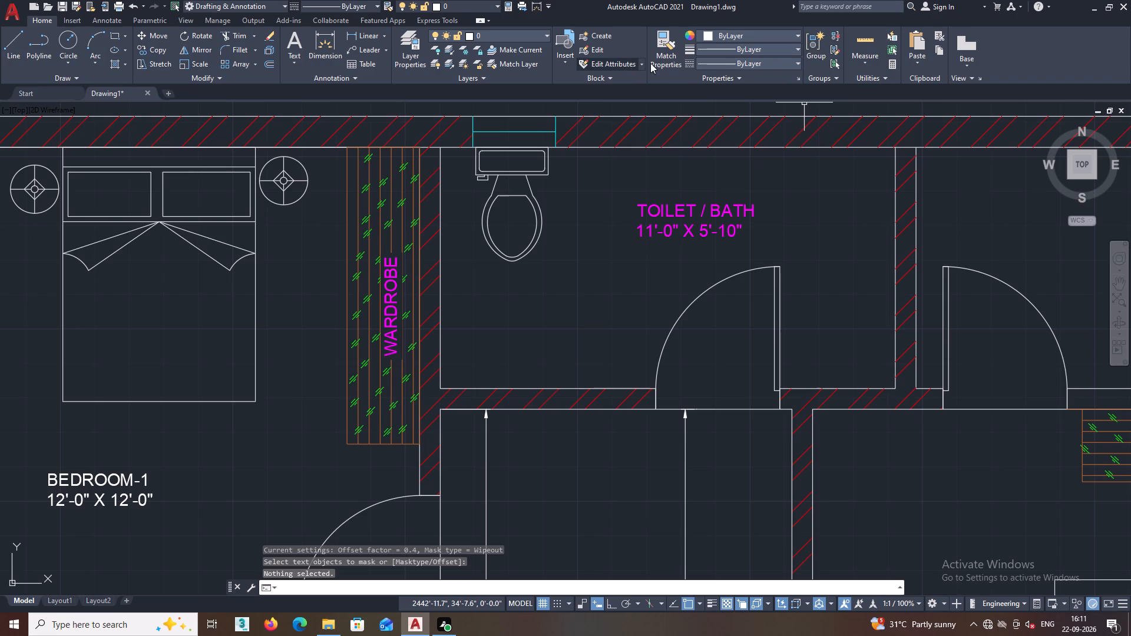
# Match the magenta TOILET / BATH label's properties onto the BEDROOM-1 label and the KITCHEN label below that bedroom.
pyautogui.click(660, 54)
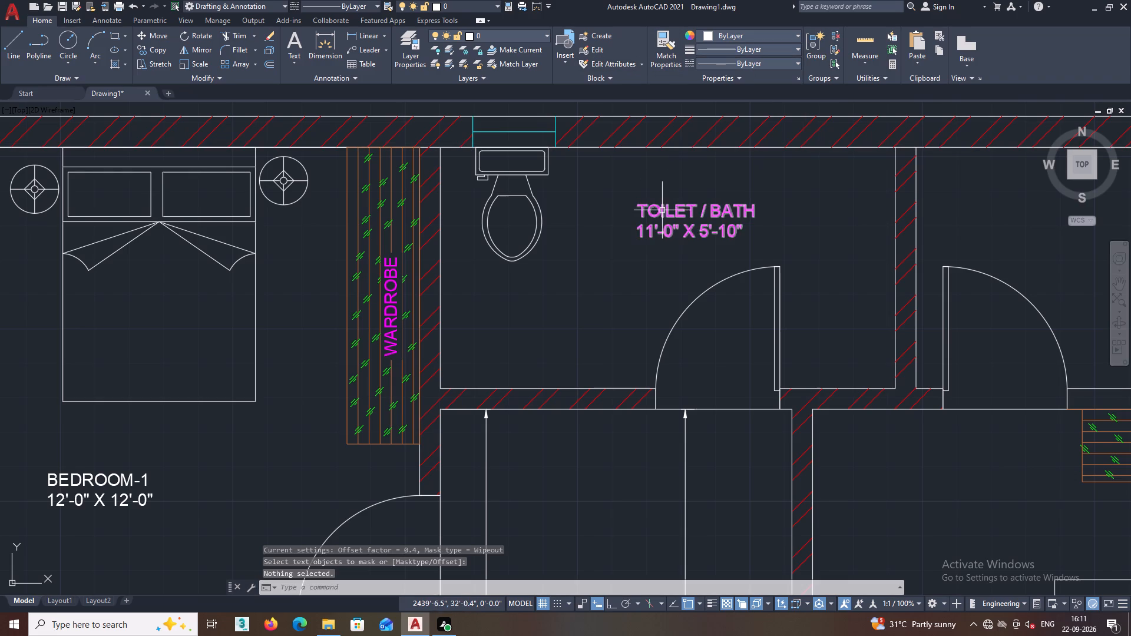
pyautogui.press('space')
pyautogui.click(667, 59)
pyautogui.click(687, 217)
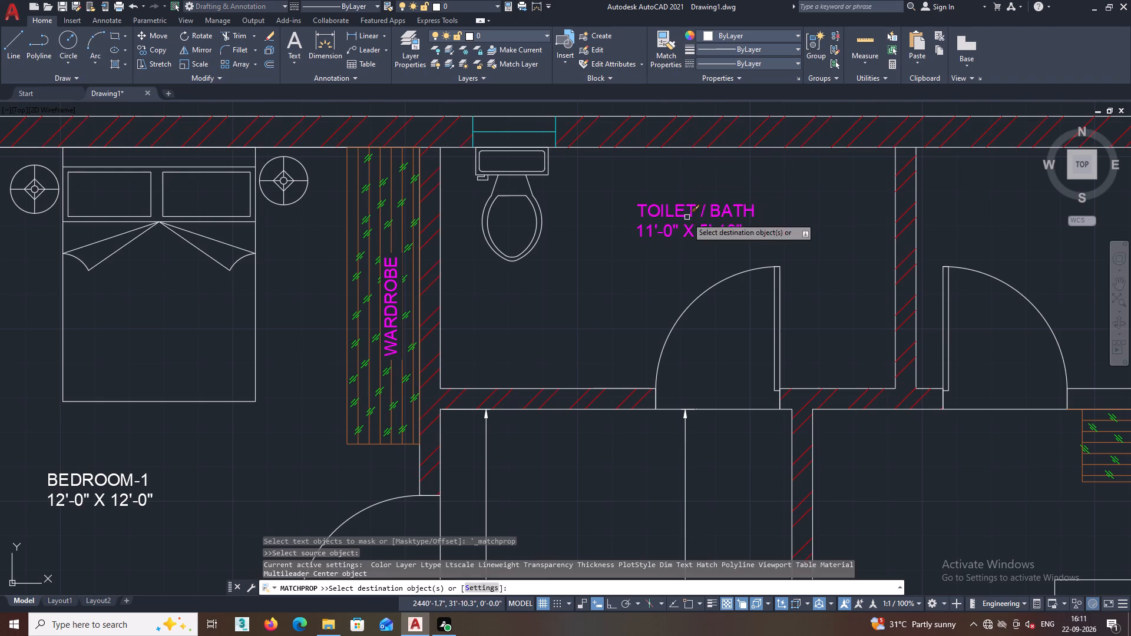
pyautogui.scroll(-1, 645, 304)
pyautogui.moveTo(637, 314); pyautogui.dragTo(736, 251, button='middle')
pyautogui.click(459, 365)
pyautogui.doubleClick(410, 343)
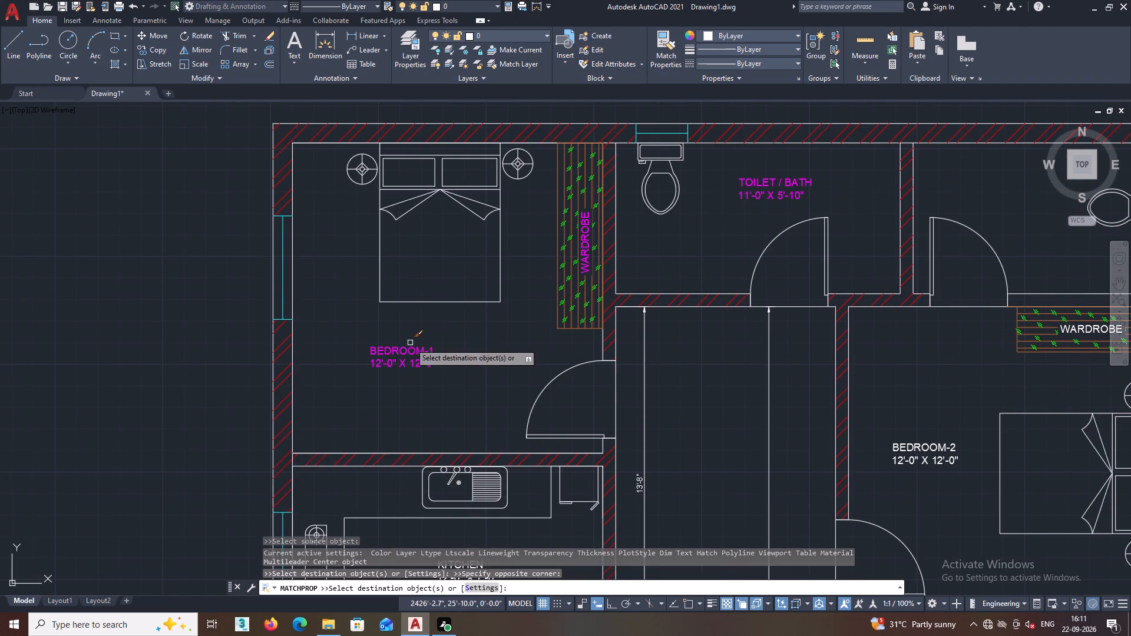
pyautogui.moveTo(424, 343); pyautogui.dragTo(556, 261, button='middle')
pyautogui.moveTo(527, 411); pyautogui.dragTo(557, 321, button='middle')
pyautogui.click(652, 425)
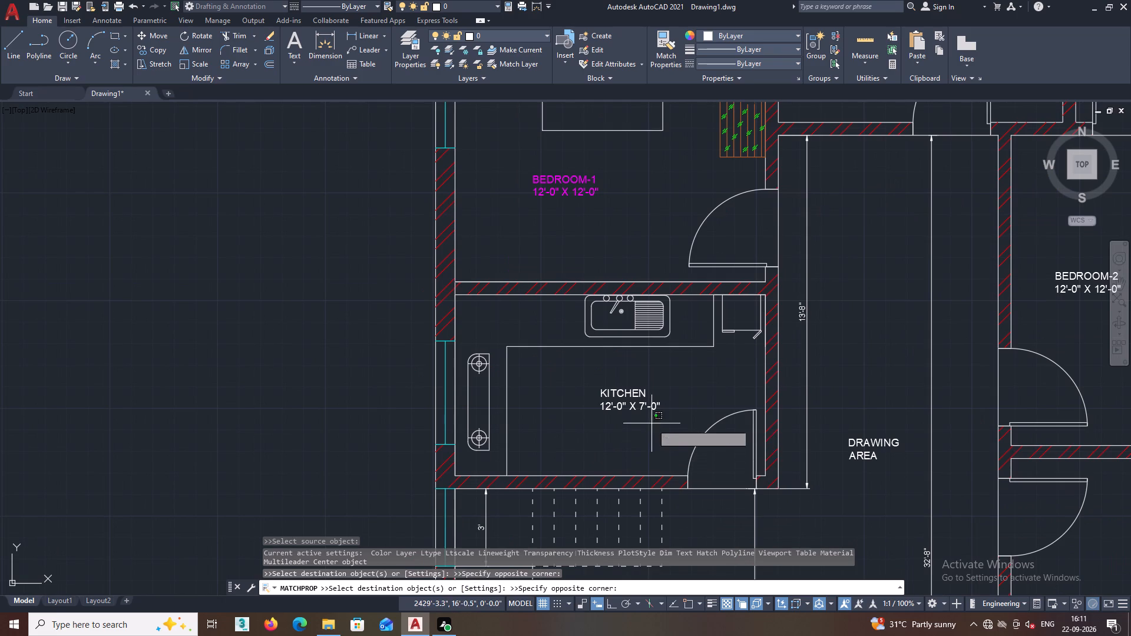
pyautogui.click(623, 386)
# Match the same magenta properties onto the 13'-8" dimension beside the upper kitchen and the DRAWING AREA label.
pyautogui.scroll(-1, 635, 382)
pyautogui.scroll(2, 768, 373)
pyautogui.click(768, 370)
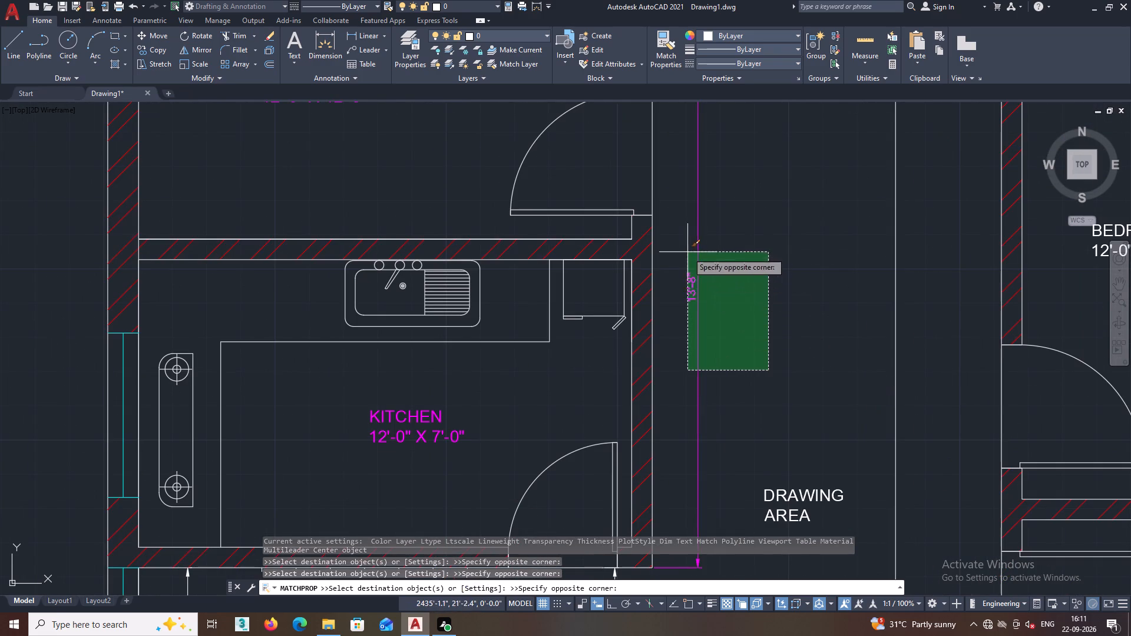
pyautogui.click(687, 252)
pyautogui.moveTo(730, 332); pyautogui.dragTo(720, 259, button='middle')
pyautogui.doubleClick(803, 463)
pyautogui.doubleClick(766, 397)
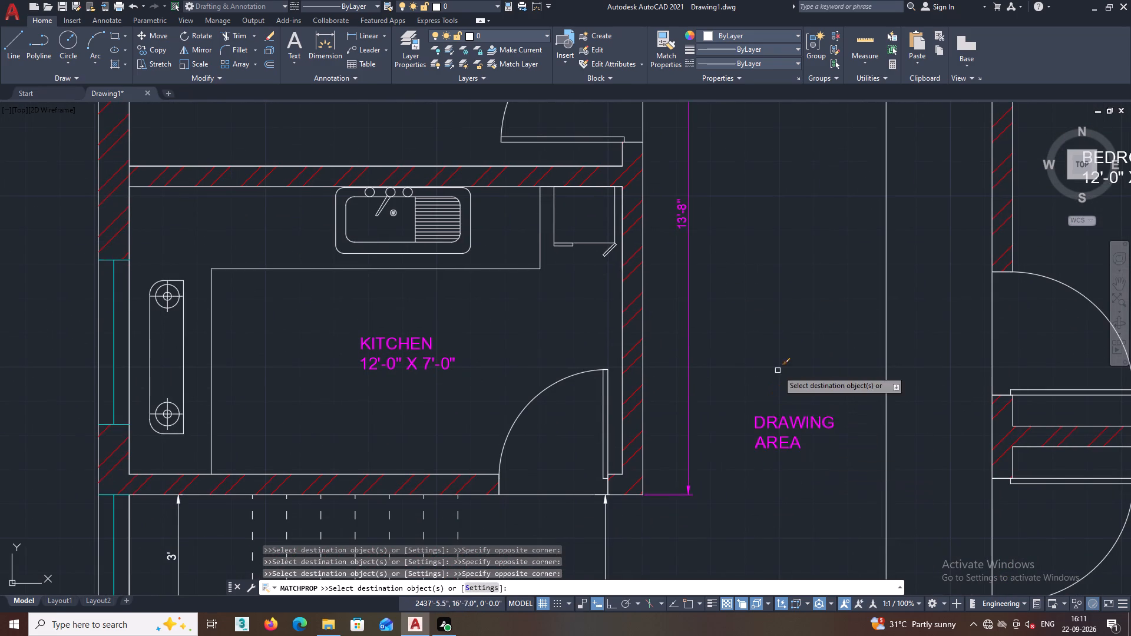
# Match the magenta properties onto the BEDROOM-2 label and the WARDROBE label on that room's wardrobe.
pyautogui.scroll(-1, 780, 360)
pyautogui.moveTo(780, 350); pyautogui.dragTo(629, 375, button='middle')
pyautogui.click(901, 296)
pyautogui.click(851, 236)
pyautogui.middleClick(851, 234)
pyautogui.scroll(-2, 851, 234)
pyautogui.moveTo(849, 237); pyautogui.dragTo(723, 285, button='middle')
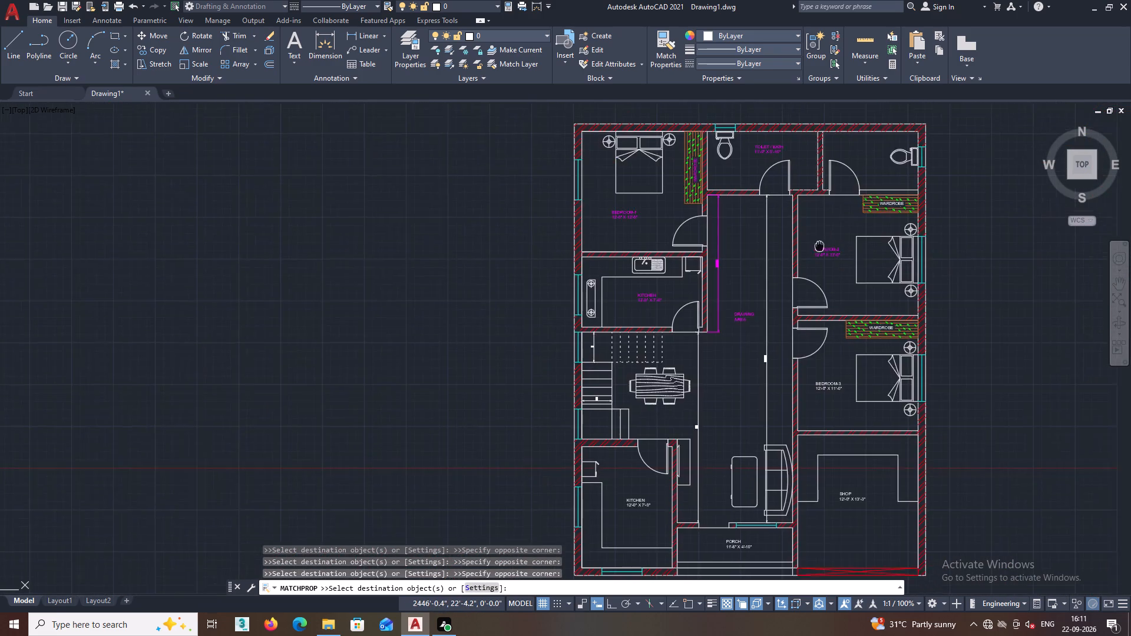
pyautogui.moveTo(723, 285); pyautogui.dragTo(692, 302, button='middle')
pyautogui.scroll(2, 759, 231)
pyautogui.scroll(2, 756, 291)
pyautogui.click(750, 327)
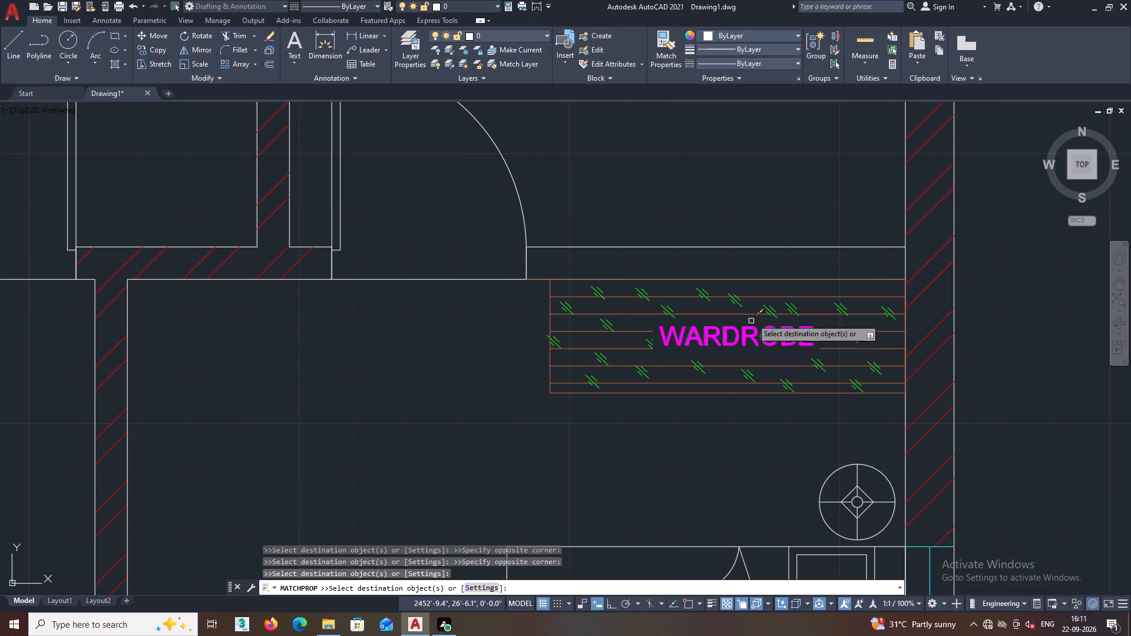
# Match the magenta properties onto BEDROOM-3's WARDROBE label and the BEDROOM-3 room label.
pyautogui.scroll(-2, 748, 223)
pyautogui.moveTo(728, 170); pyautogui.dragTo(936, 312, button='middle')
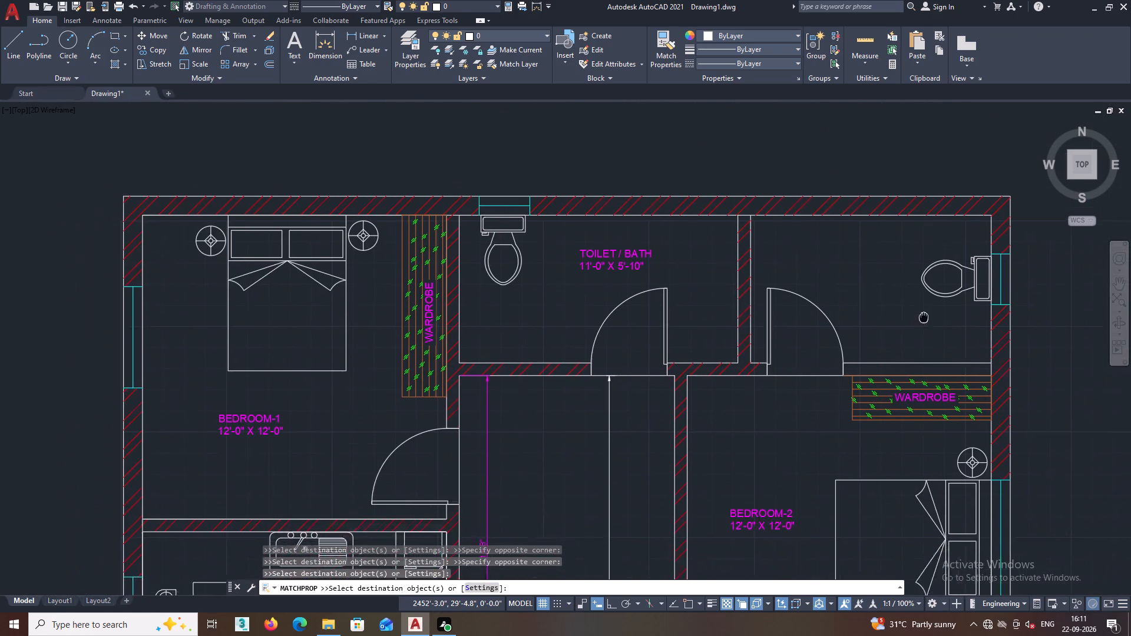
pyautogui.moveTo(936, 312); pyautogui.dragTo(1008, 242, button='middle')
pyautogui.moveTo(822, 455); pyautogui.dragTo(787, 315, button='middle')
pyautogui.scroll(-1, 821, 341)
pyautogui.moveTo(832, 359); pyautogui.dragTo(783, 337, button='middle')
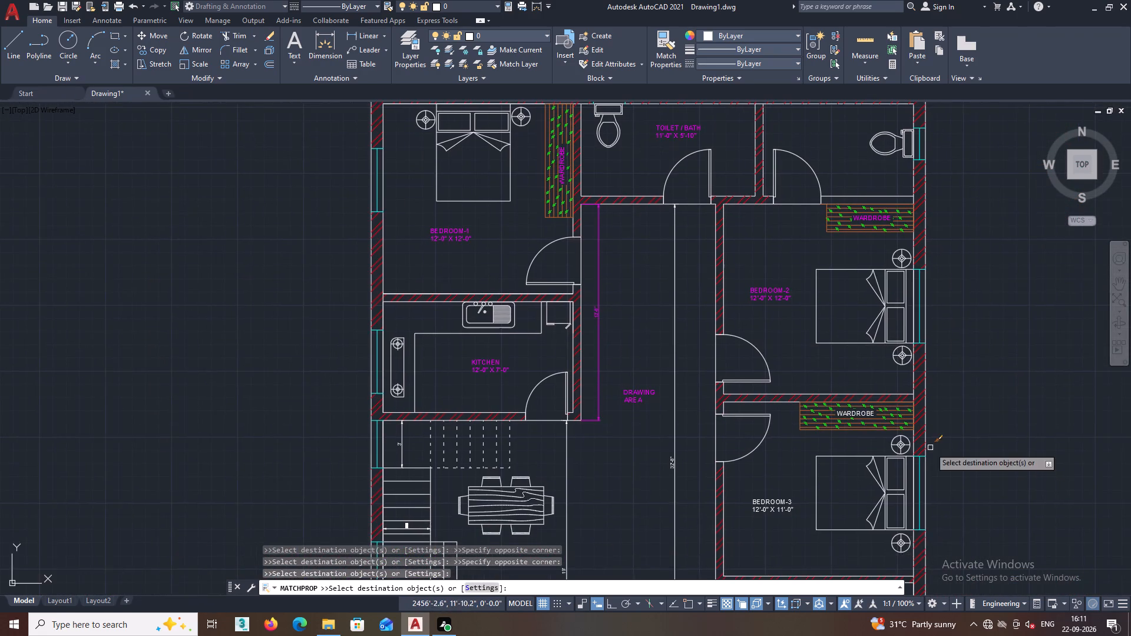
pyautogui.scroll(2, 916, 436)
pyautogui.scroll(1, 789, 405)
pyautogui.click(776, 371)
pyautogui.scroll(-1, 799, 390)
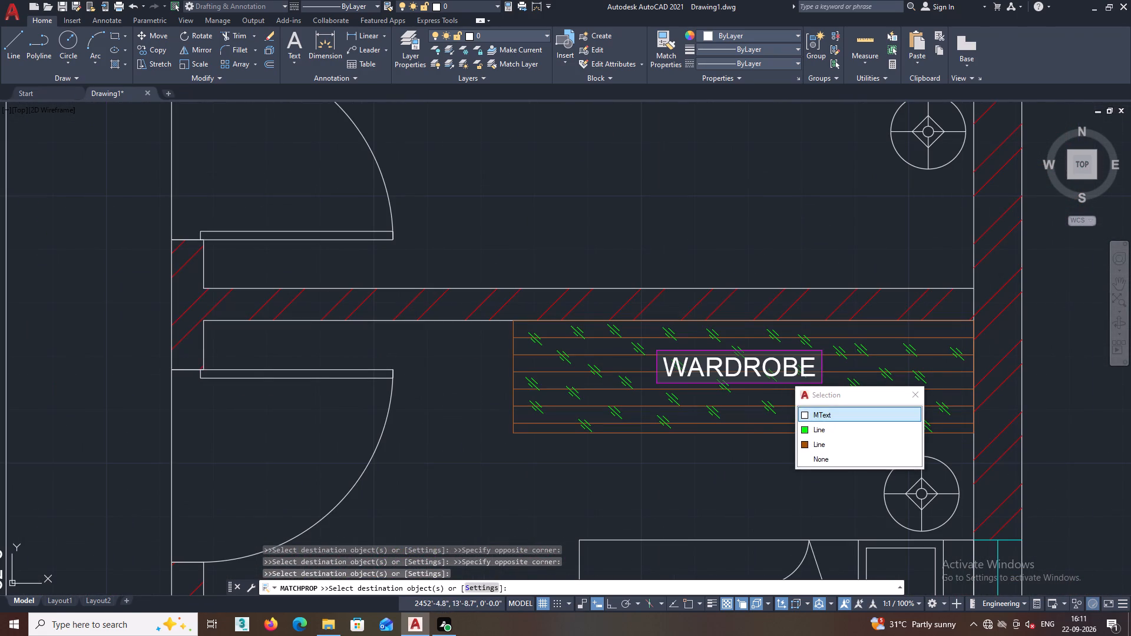
pyautogui.press('space')
pyautogui.scroll(-2, 749, 470)
pyautogui.moveTo(750, 470); pyautogui.dragTo(793, 390, button='middle')
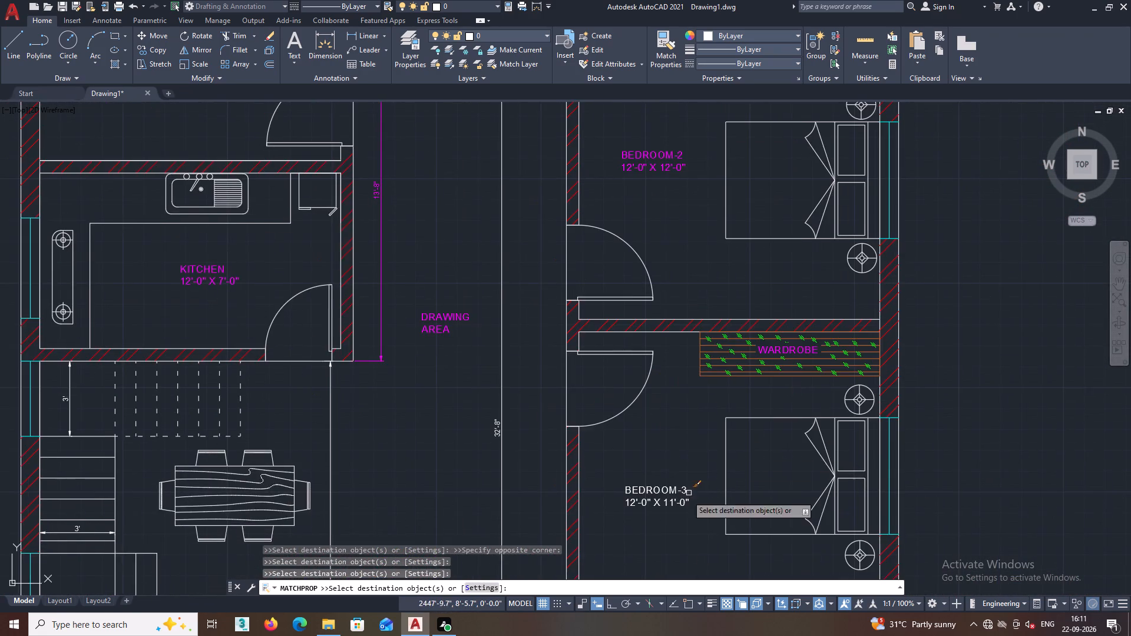
pyautogui.scroll(1, 656, 528)
pyautogui.click(709, 537)
pyautogui.doubleClick(662, 396)
# Match the magenta properties onto the lower KITCHEN, PORCH and SHOP labels, and end property matching.
pyautogui.moveTo(662, 394); pyautogui.dragTo(837, 386, button='middle')
pyautogui.scroll(-2, 829, 393)
pyautogui.scroll(-1, 557, 366)
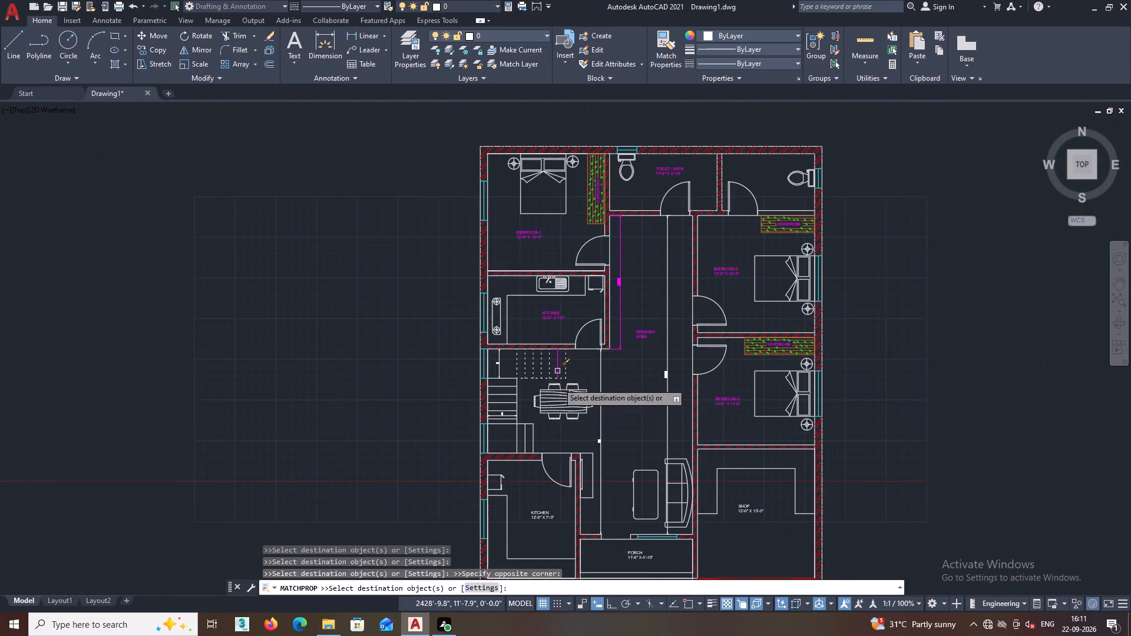
pyautogui.moveTo(558, 422); pyautogui.dragTo(587, 336, button='middle')
pyautogui.scroll(2, 551, 420)
pyautogui.click(622, 483)
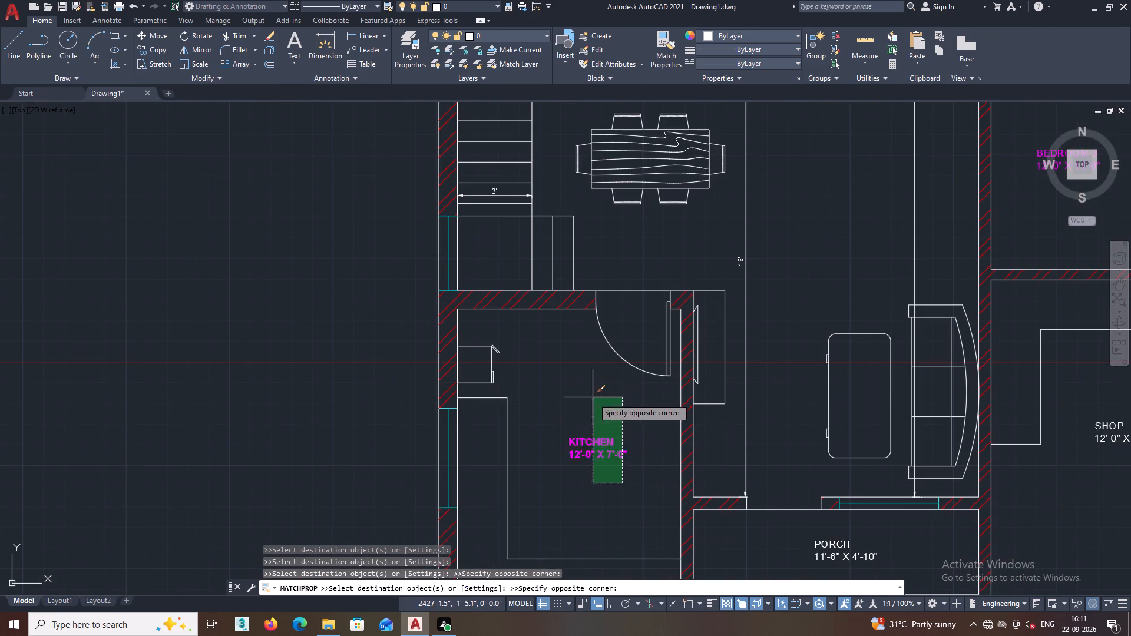
pyautogui.click(593, 397)
pyautogui.moveTo(595, 400); pyautogui.dragTo(531, 303, button='middle')
pyautogui.click(793, 475)
pyautogui.doubleClick(768, 434)
pyautogui.moveTo(768, 434); pyautogui.dragTo(660, 416, button='middle')
pyautogui.click(969, 359)
pyautogui.click(931, 290)
pyautogui.moveTo(931, 290); pyautogui.dragTo(825, 360, button='middle')
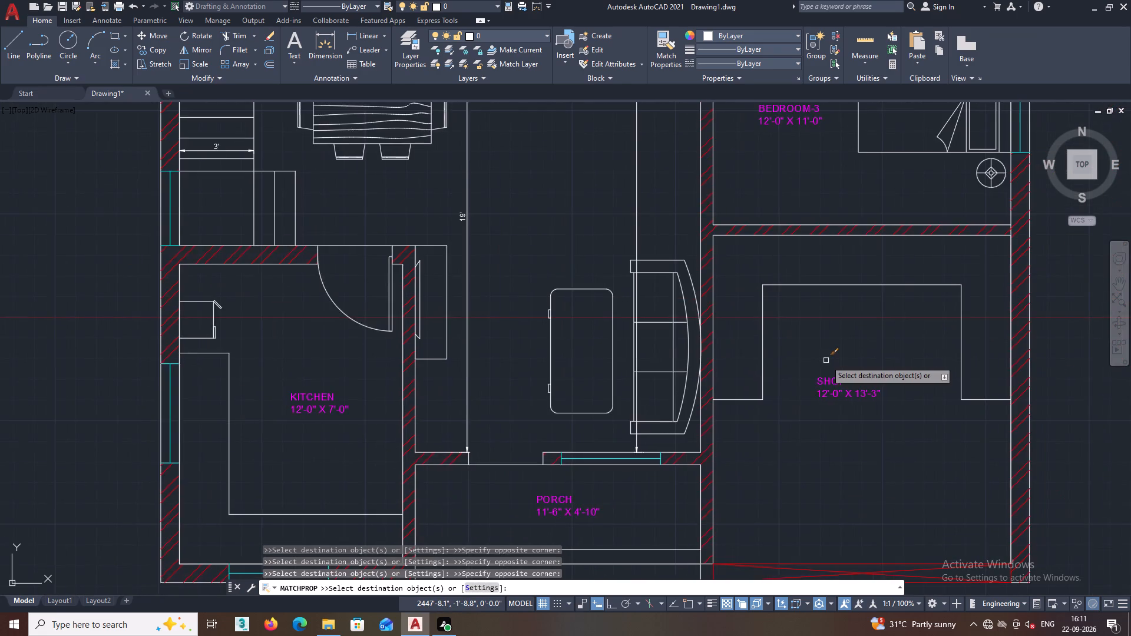
pyautogui.scroll(-1, 830, 359)
pyautogui.moveTo(848, 342); pyautogui.dragTo(781, 368, button='middle')
pyautogui.scroll(-1, 782, 366)
pyautogui.moveTo(782, 366); pyautogui.dragTo(755, 391, button='middle')
pyautogui.scroll(-1, 755, 389)
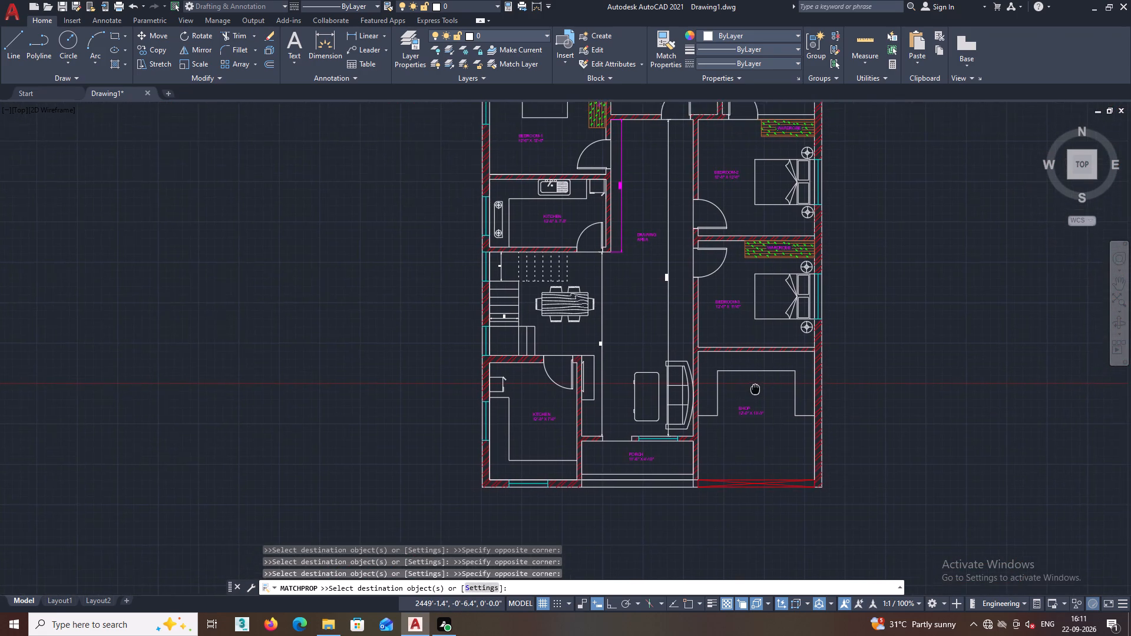
pyautogui.moveTo(755, 391); pyautogui.dragTo(752, 410, button='middle')
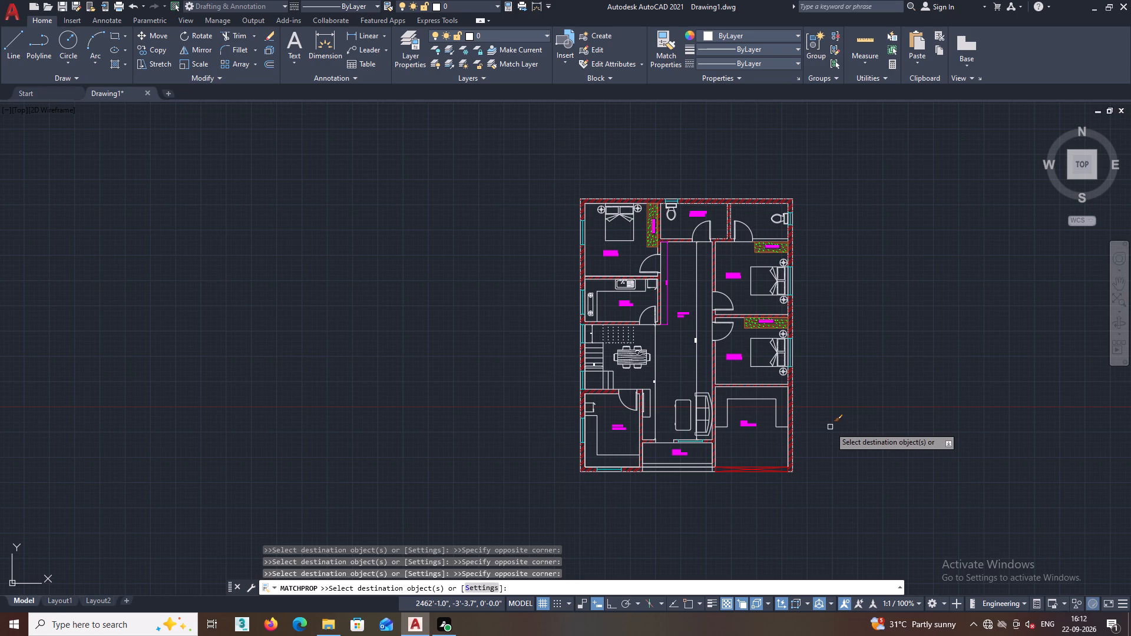
pyautogui.moveTo(931, 475); pyautogui.dragTo(877, 464, button='middle')
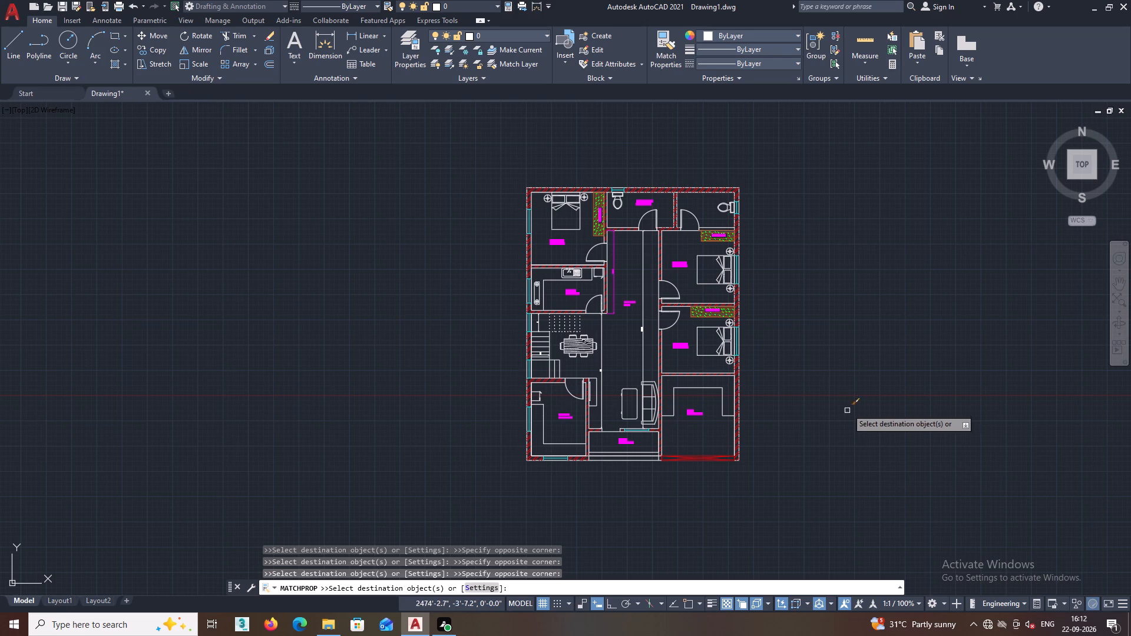
pyautogui.press('space')
pyautogui.press('space')
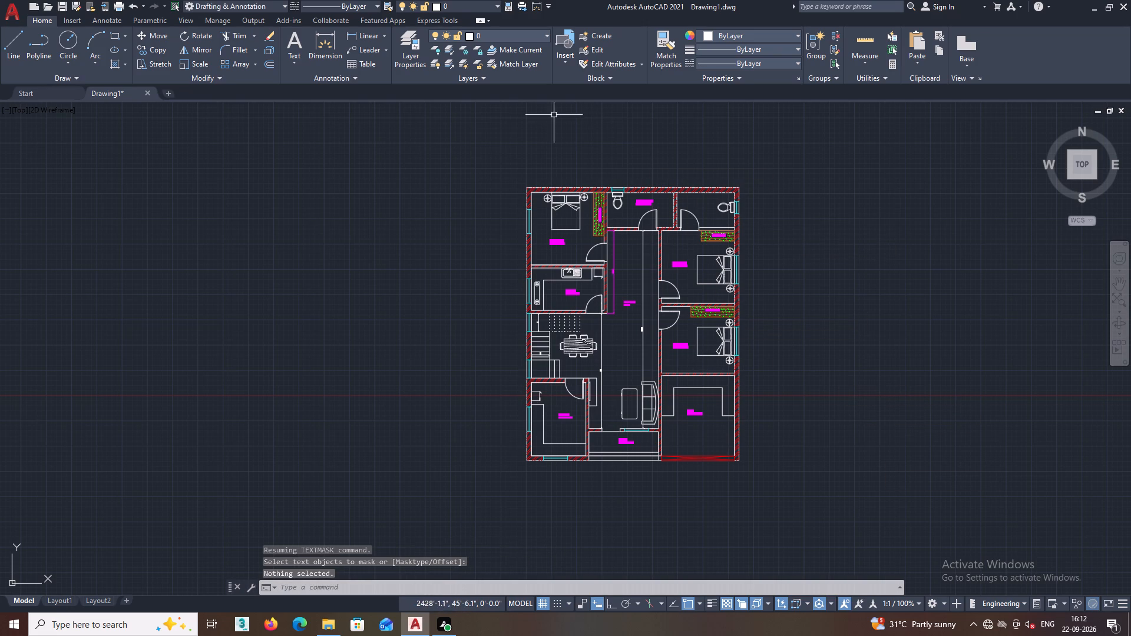
# Add a horizontal linear dimension across the drawing area's width, just below its top wall, from the BEDROOM-1 side wall to the BEDROOM-2 wall.
pyautogui.scroll(3, 630, 293)
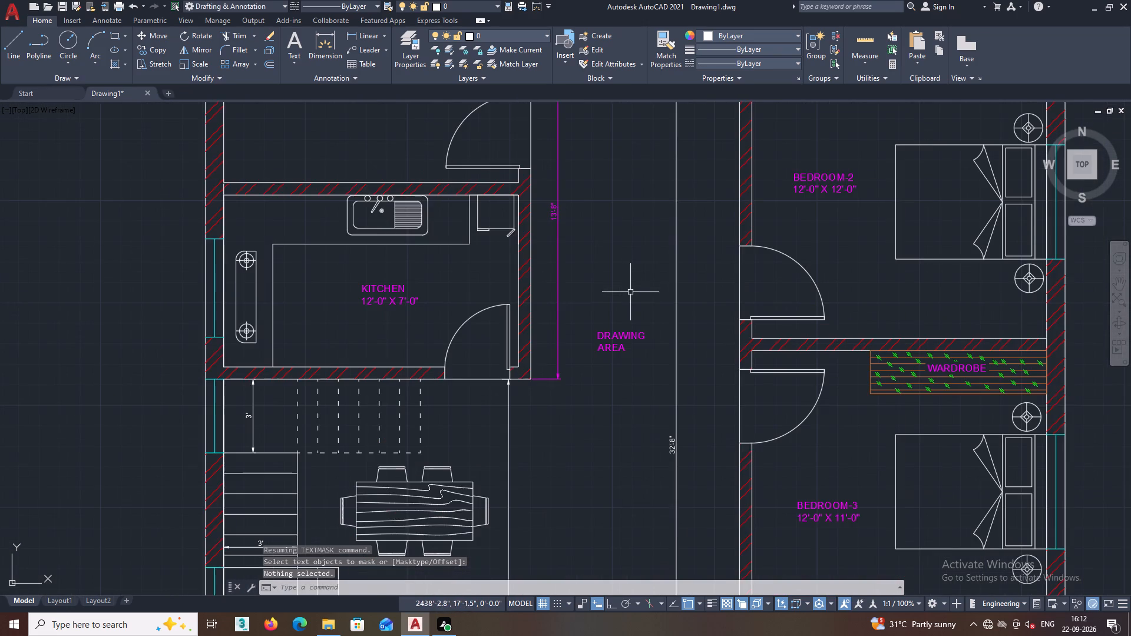
pyautogui.scroll(-2, 637, 319)
pyautogui.moveTo(644, 387); pyautogui.dragTo(603, 489, button='middle')
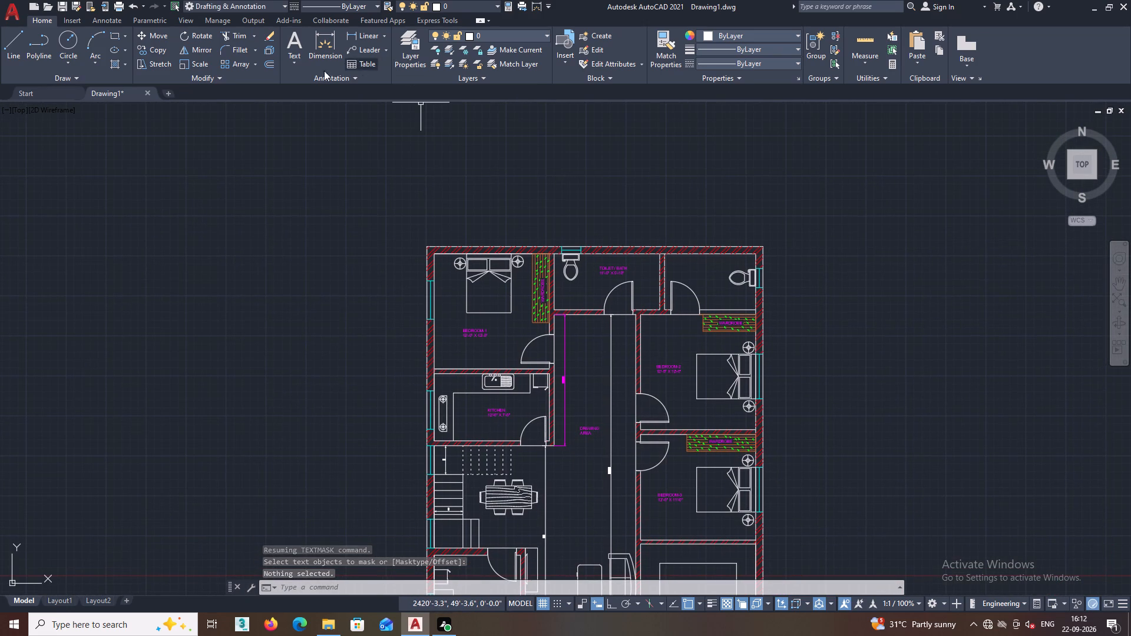
pyautogui.click(362, 31)
pyautogui.scroll(4, 557, 333)
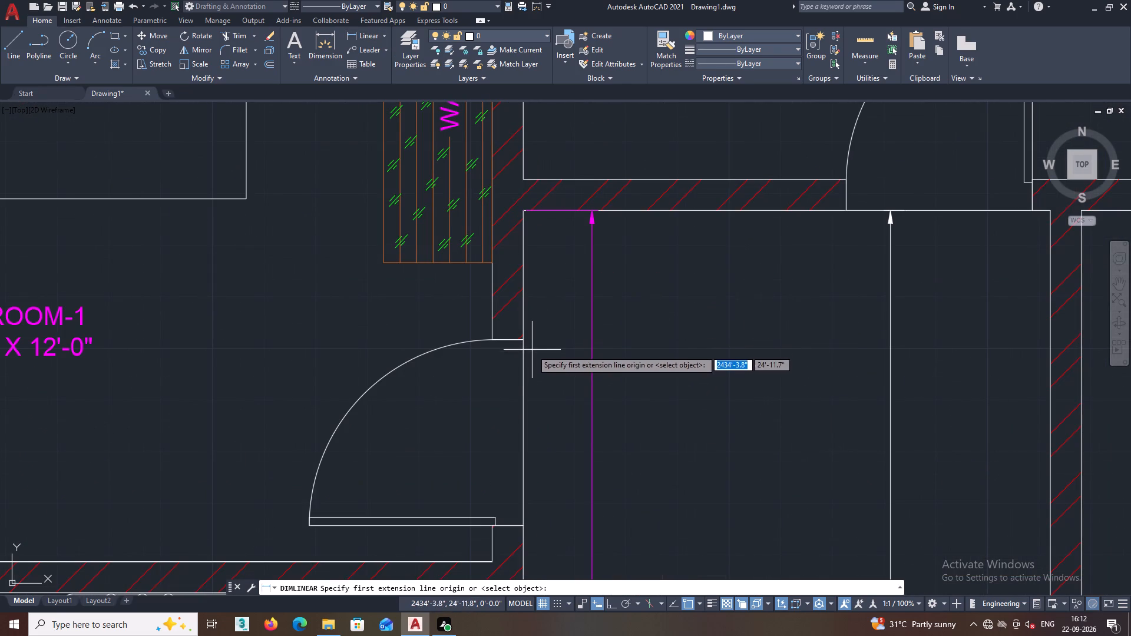
pyautogui.scroll(1, 530, 304)
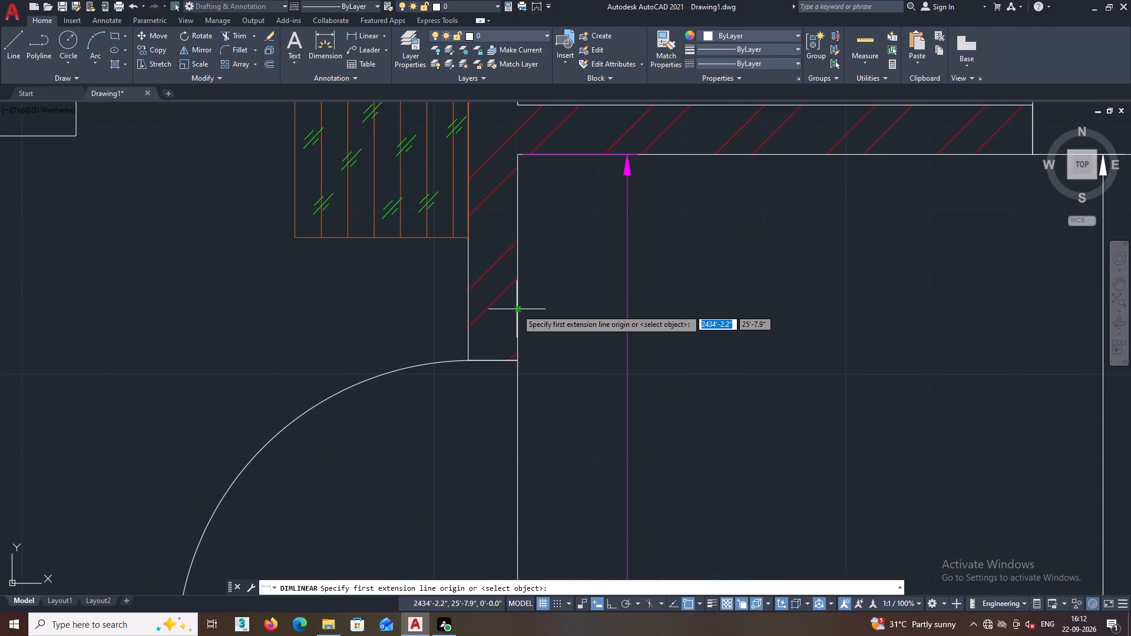
pyautogui.click(517, 309)
pyautogui.moveTo(836, 341); pyautogui.dragTo(576, 311, button='middle')
pyautogui.scroll(-2, 839, 270)
pyautogui.moveTo(895, 277); pyautogui.dragTo(854, 278, button='middle')
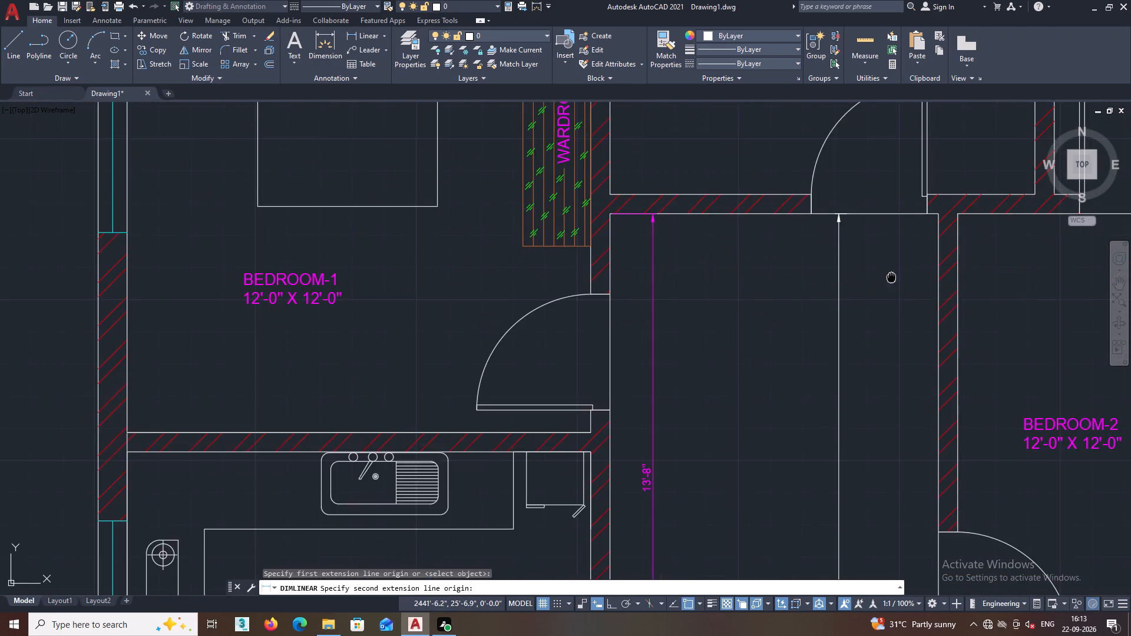
pyautogui.moveTo(854, 278); pyautogui.dragTo(723, 267, button='middle')
pyautogui.doubleClick(767, 263)
pyautogui.doubleClick(763, 257)
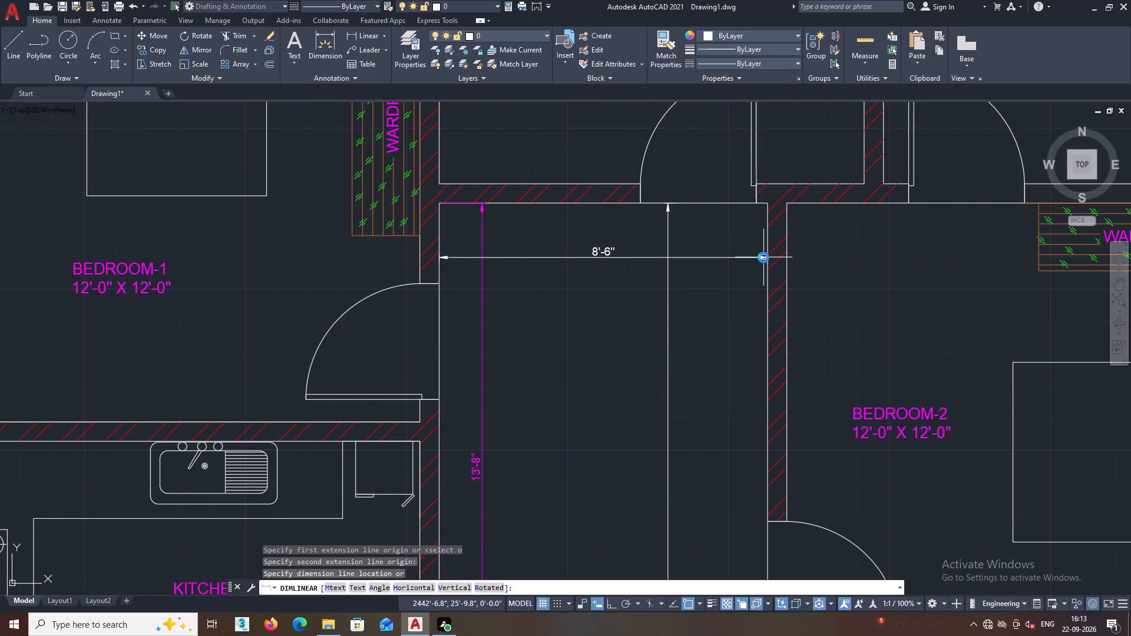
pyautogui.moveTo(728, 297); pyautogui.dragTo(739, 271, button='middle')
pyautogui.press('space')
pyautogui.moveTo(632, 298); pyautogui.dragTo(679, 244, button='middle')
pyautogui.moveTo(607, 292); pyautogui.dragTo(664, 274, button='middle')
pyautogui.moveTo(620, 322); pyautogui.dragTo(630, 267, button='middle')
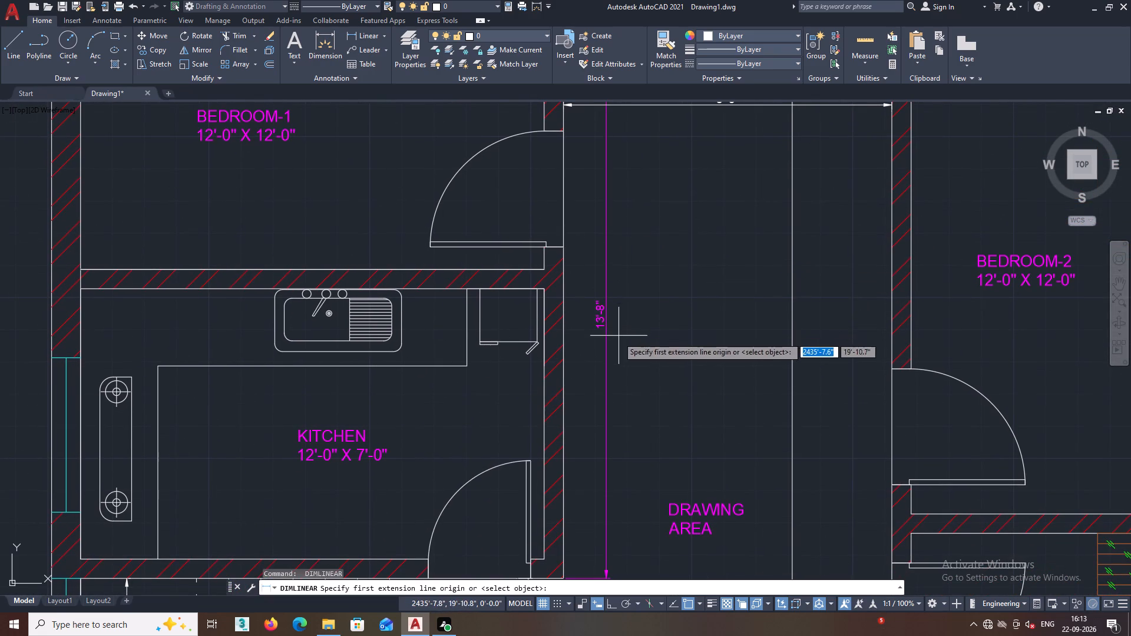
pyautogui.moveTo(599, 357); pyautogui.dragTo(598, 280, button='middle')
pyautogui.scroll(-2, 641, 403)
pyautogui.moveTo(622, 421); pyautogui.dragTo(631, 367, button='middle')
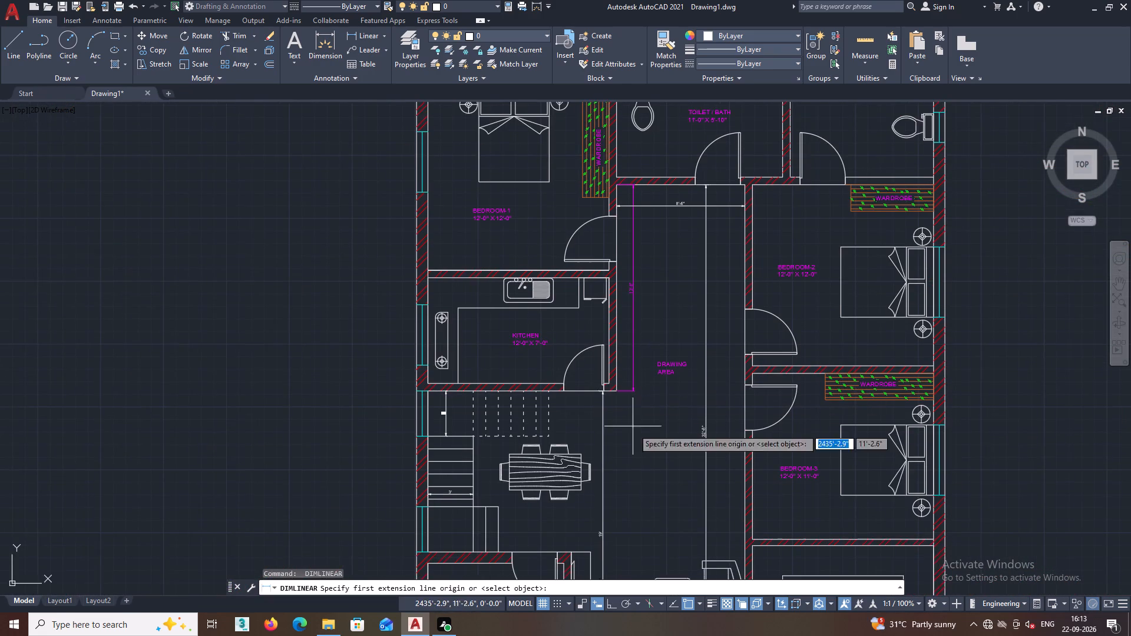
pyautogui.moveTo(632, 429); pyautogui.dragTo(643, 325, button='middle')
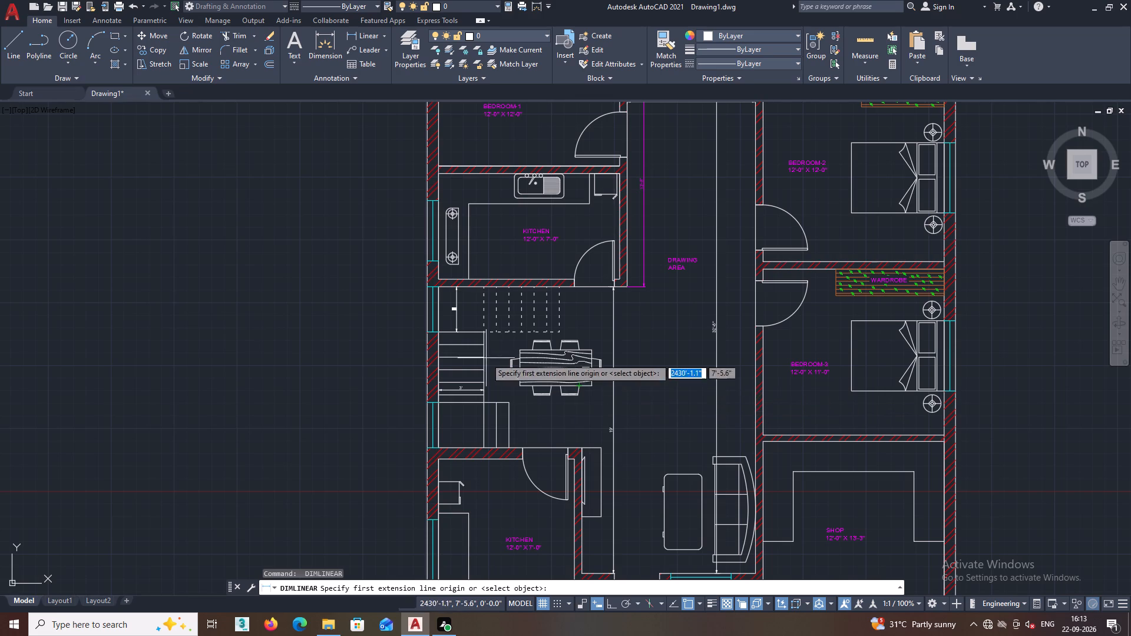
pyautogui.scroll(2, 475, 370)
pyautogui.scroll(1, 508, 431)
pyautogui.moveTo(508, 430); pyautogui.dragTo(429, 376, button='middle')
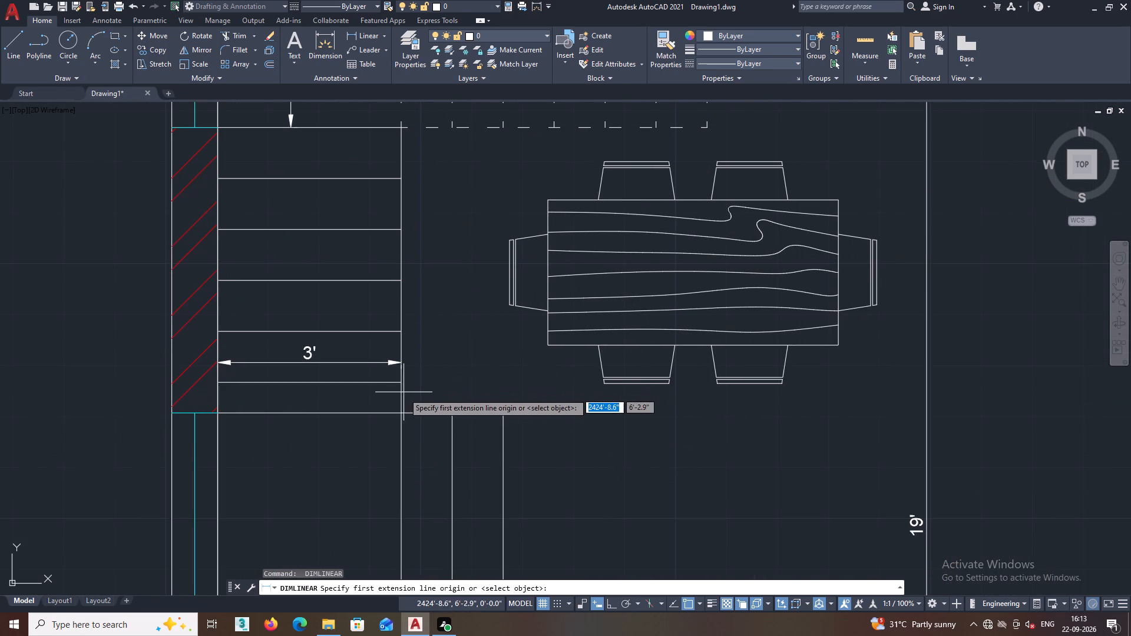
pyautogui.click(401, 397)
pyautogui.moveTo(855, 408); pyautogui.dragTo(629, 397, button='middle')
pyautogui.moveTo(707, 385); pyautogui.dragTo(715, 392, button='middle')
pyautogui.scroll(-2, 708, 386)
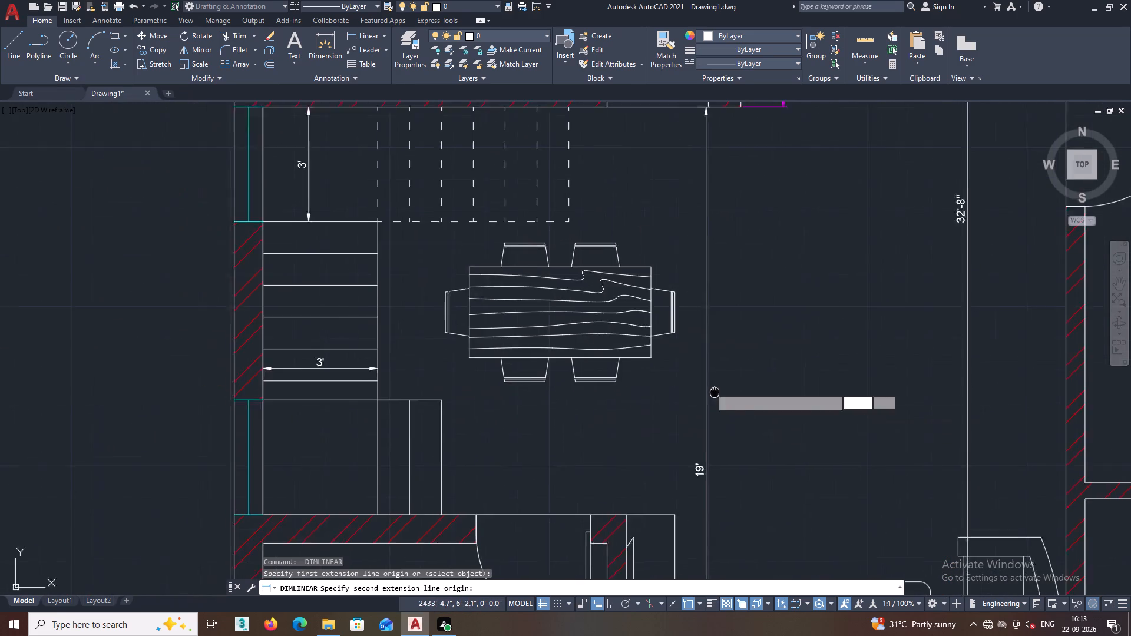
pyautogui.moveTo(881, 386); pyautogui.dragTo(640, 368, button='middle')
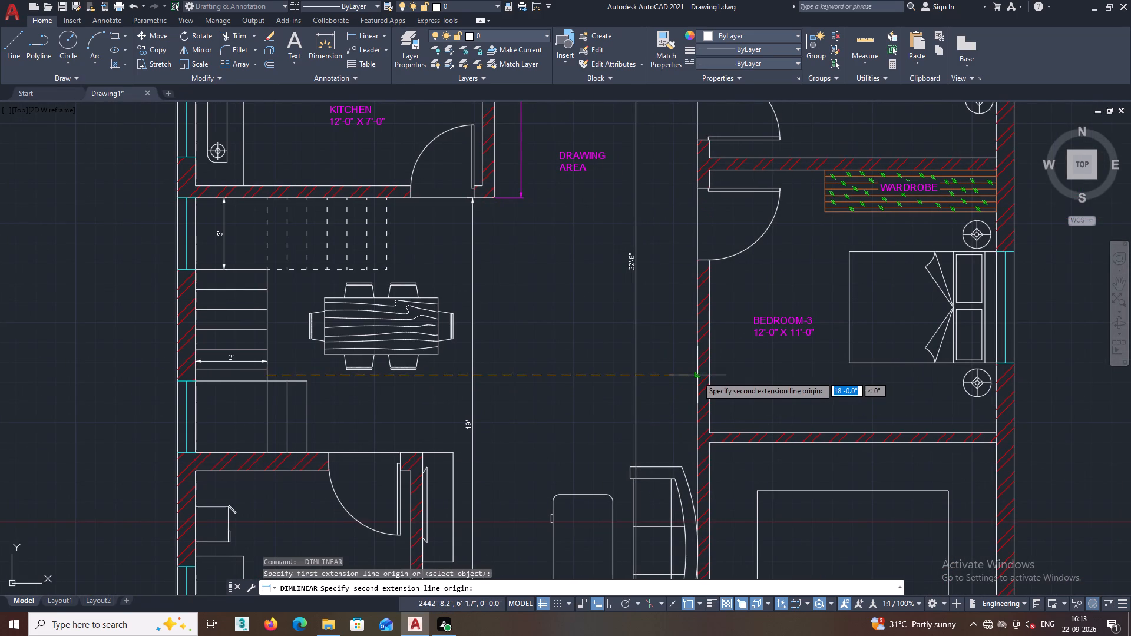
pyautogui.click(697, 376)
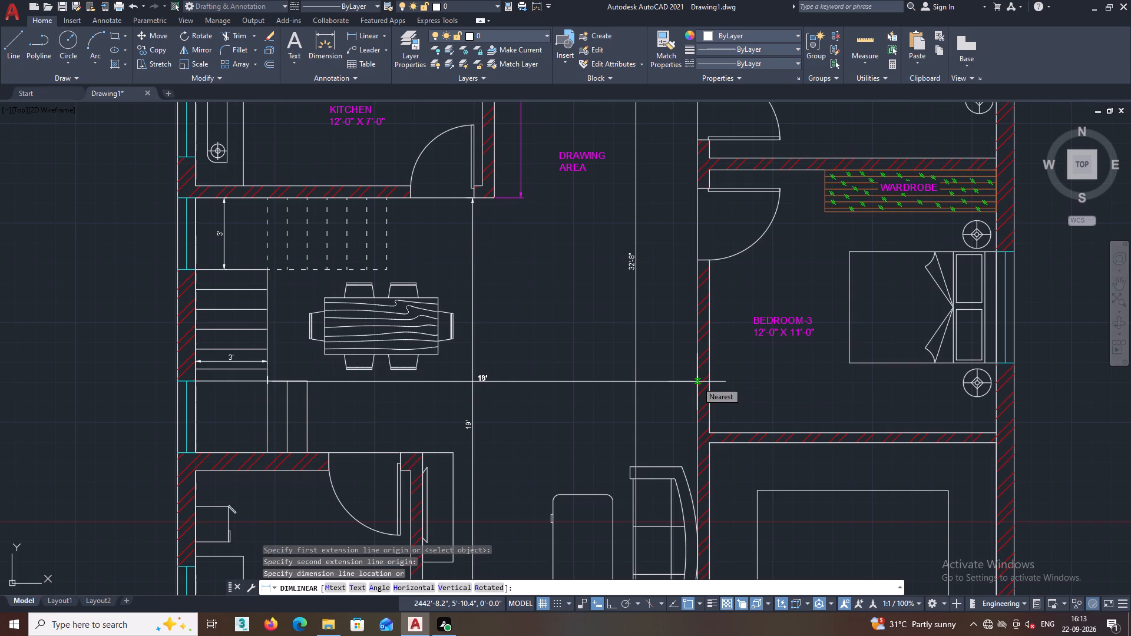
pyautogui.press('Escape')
# Define a multiline text box just below the porch's front steps, about as wide as the porch.
pyautogui.scroll(-2, 695, 382)
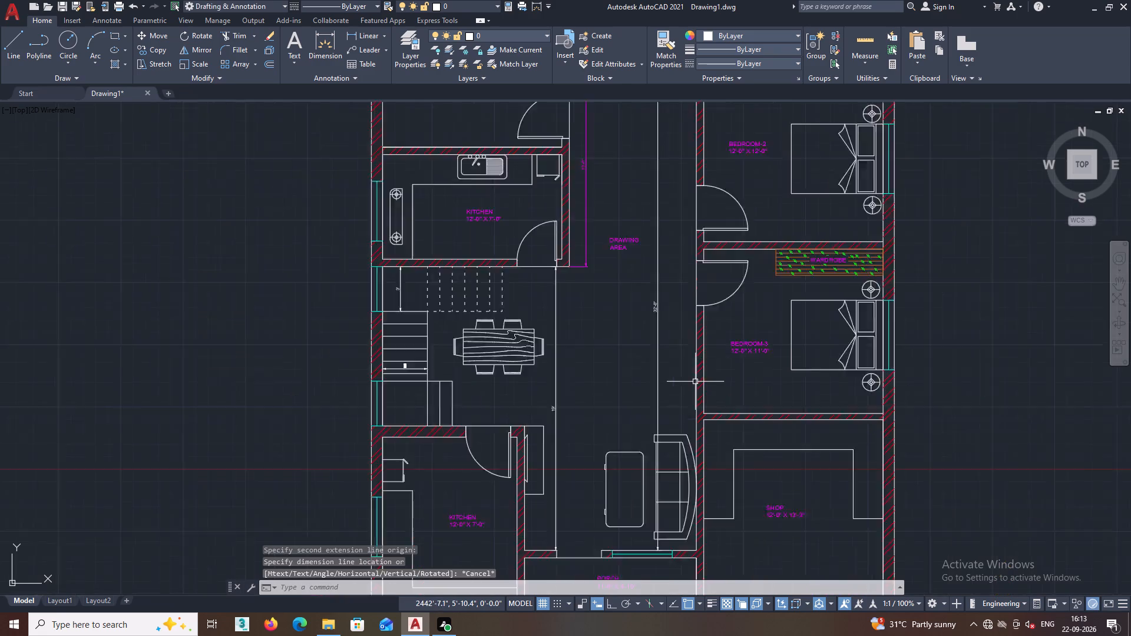
pyautogui.moveTo(694, 380); pyautogui.dragTo(637, 394, button='middle')
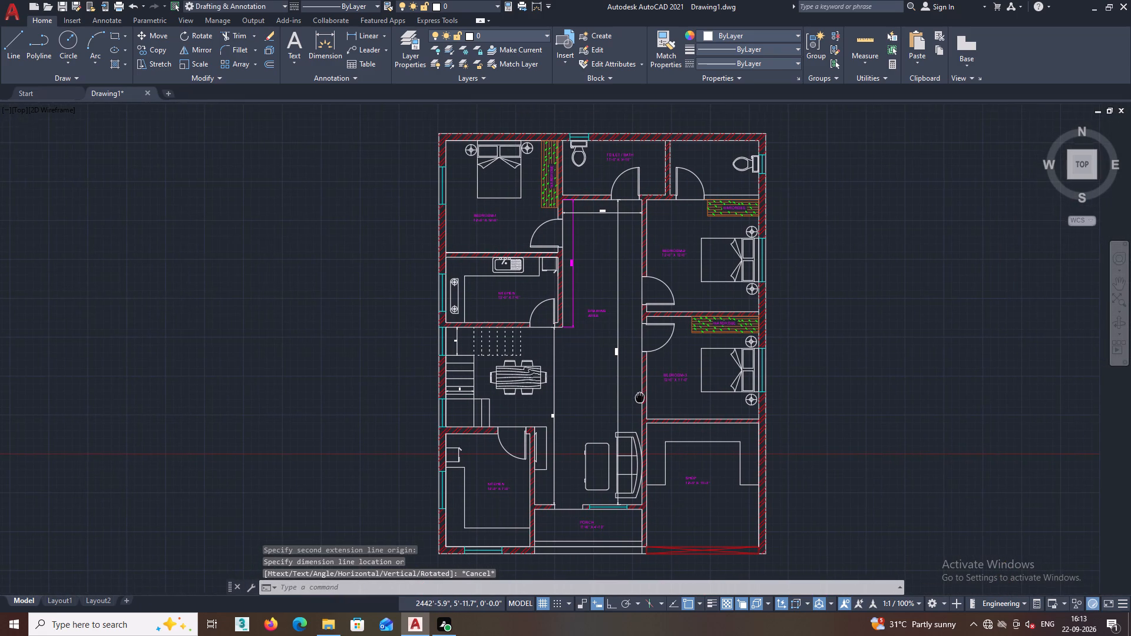
pyautogui.moveTo(637, 394); pyautogui.dragTo(572, 354, button='middle')
pyautogui.scroll(-2, 573, 351)
pyautogui.moveTo(571, 347); pyautogui.dragTo(558, 369, button='middle')
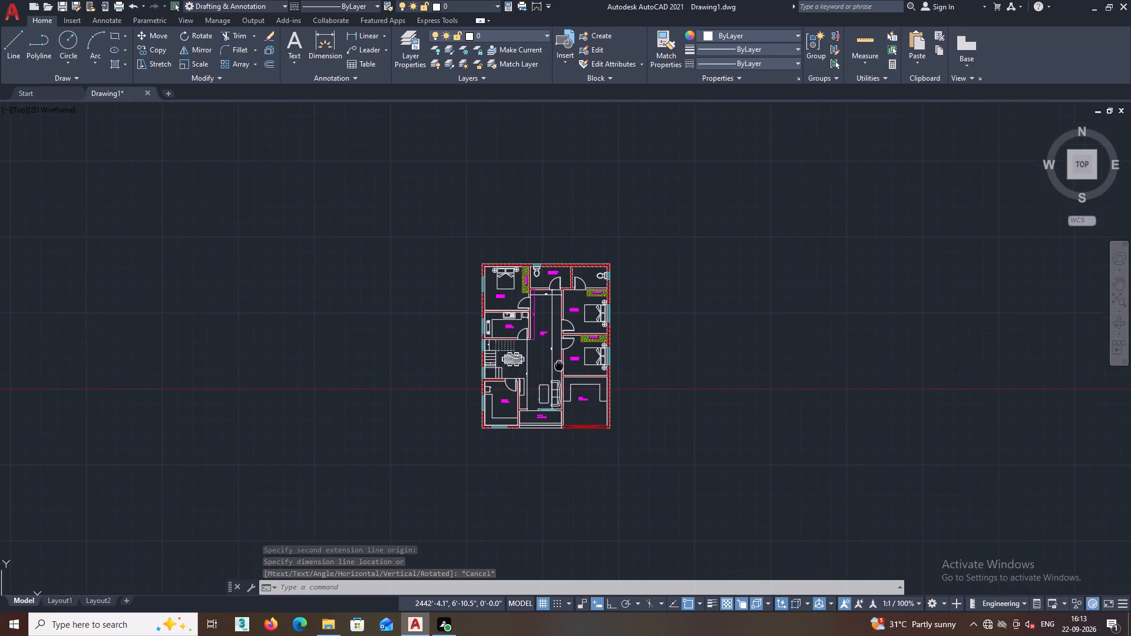
pyautogui.moveTo(558, 369); pyautogui.dragTo(643, 151, button='middle')
pyautogui.moveTo(593, 281); pyautogui.dragTo(577, 345, button='middle')
pyautogui.scroll(-1, 593, 281)
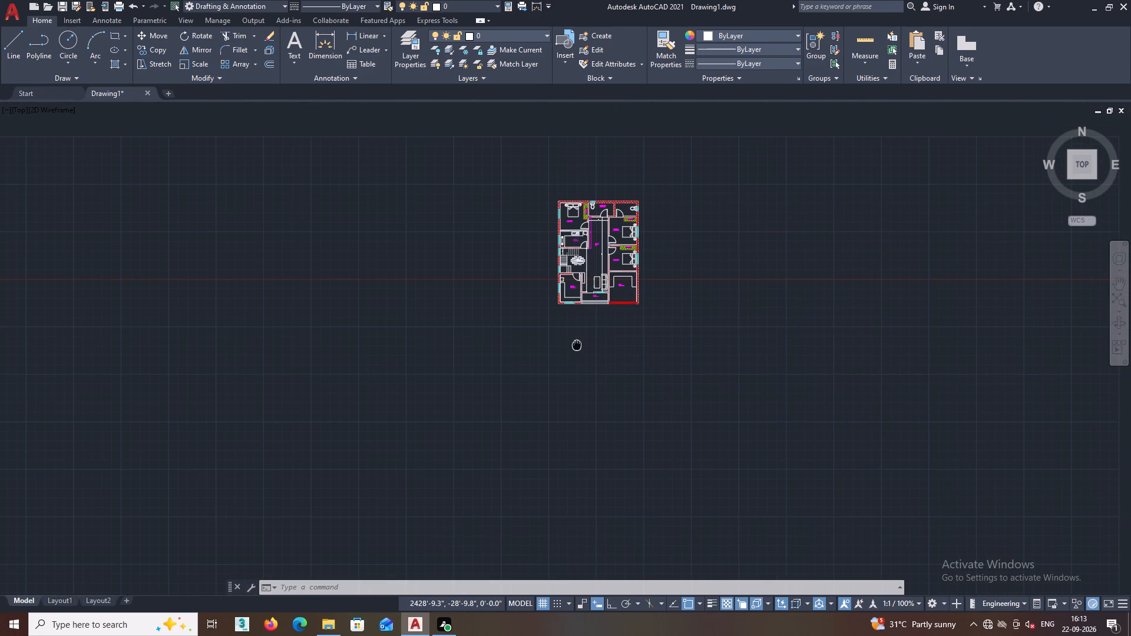
pyautogui.press('t')
pyautogui.scroll(2, 597, 306)
pyautogui.click(603, 370)
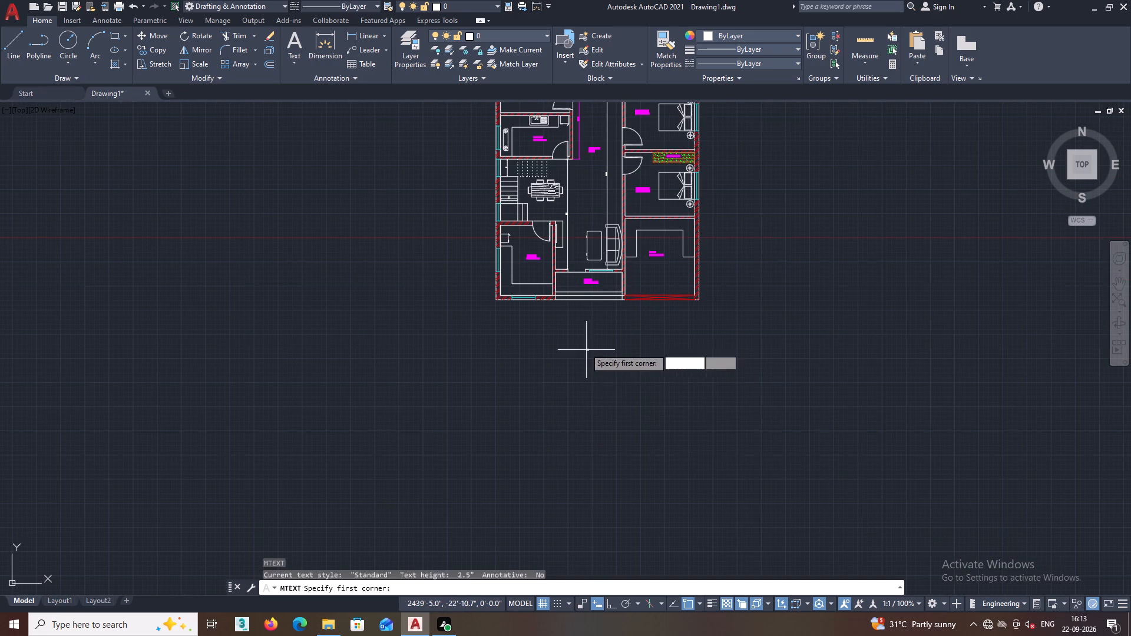
pyautogui.scroll(2, 580, 338)
pyautogui.moveTo(572, 295); pyautogui.dragTo(543, 387, button='middle')
pyautogui.scroll(2, 514, 306)
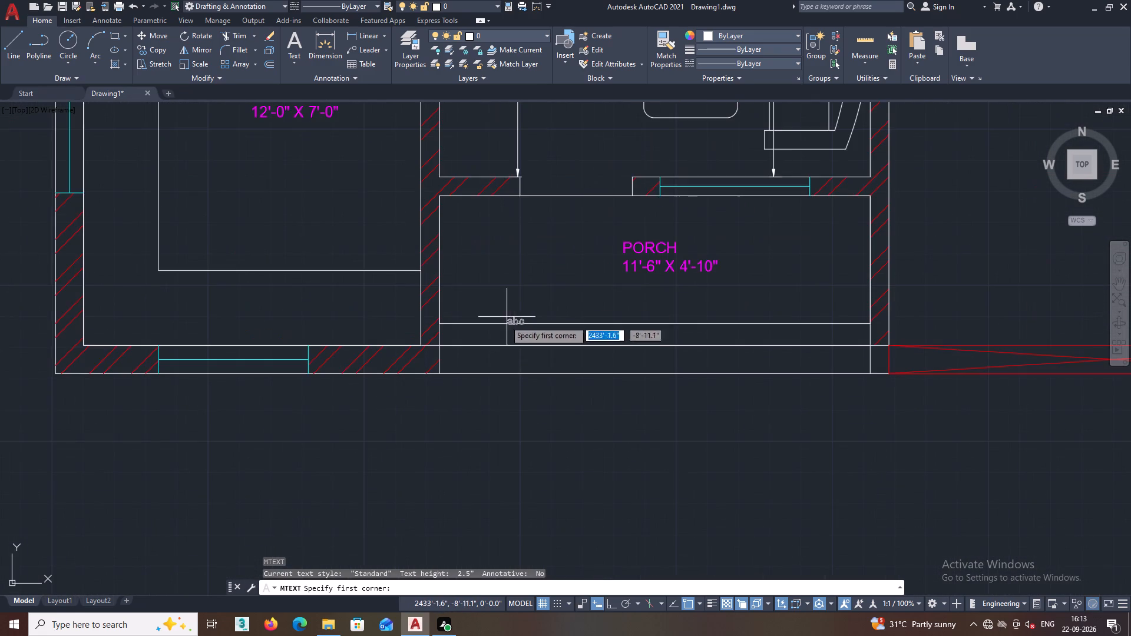
pyautogui.moveTo(497, 356); pyautogui.dragTo(428, 308, button='middle')
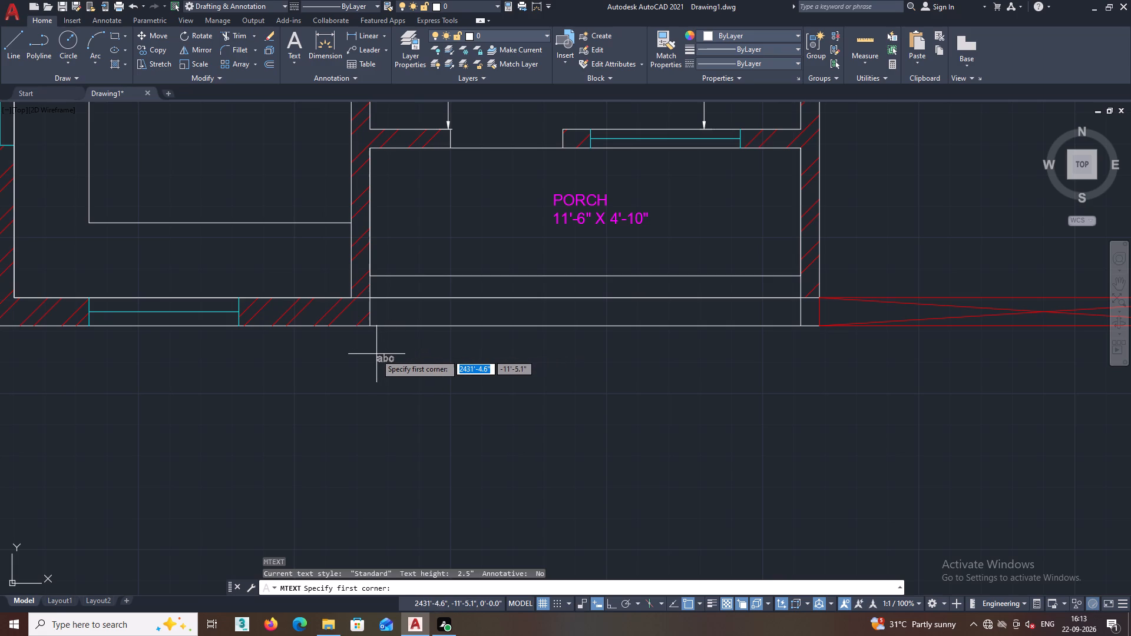
pyautogui.click(379, 354)
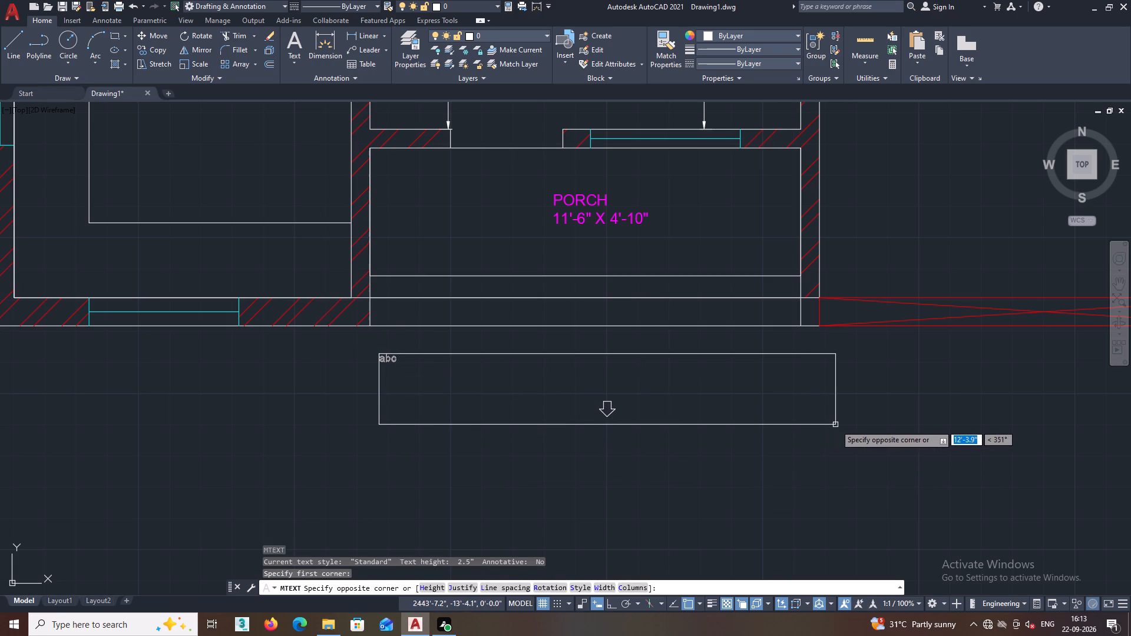
pyautogui.click(836, 412)
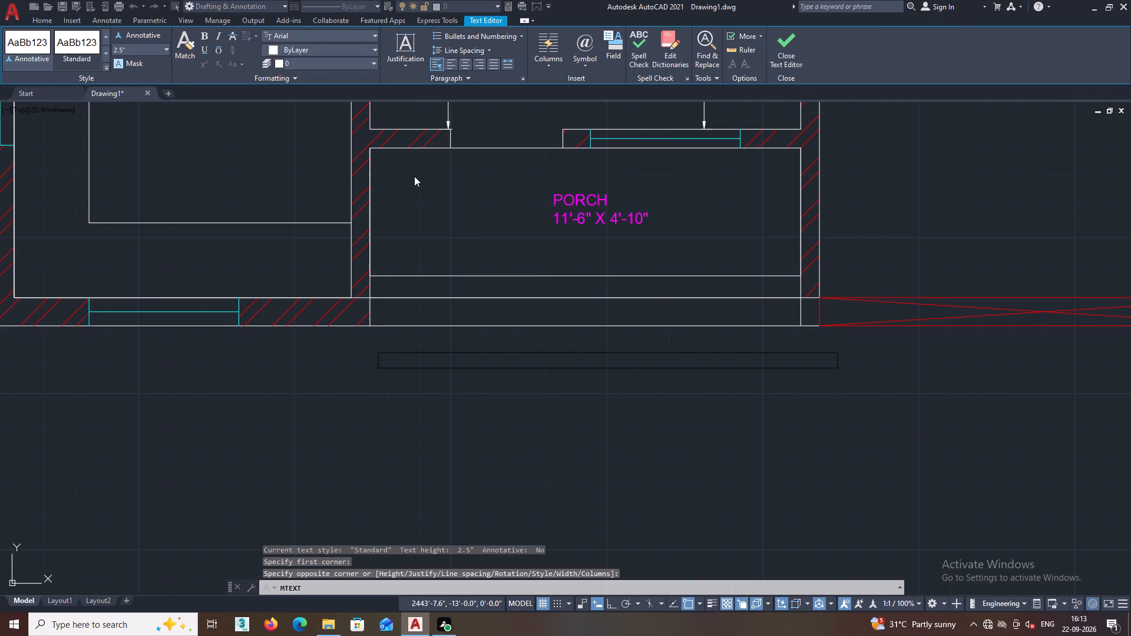
# Set the text height to 5" and enter the title GROUND FLOOR PLAN, then finish the text.
pyautogui.scroll(2, 429, 372)
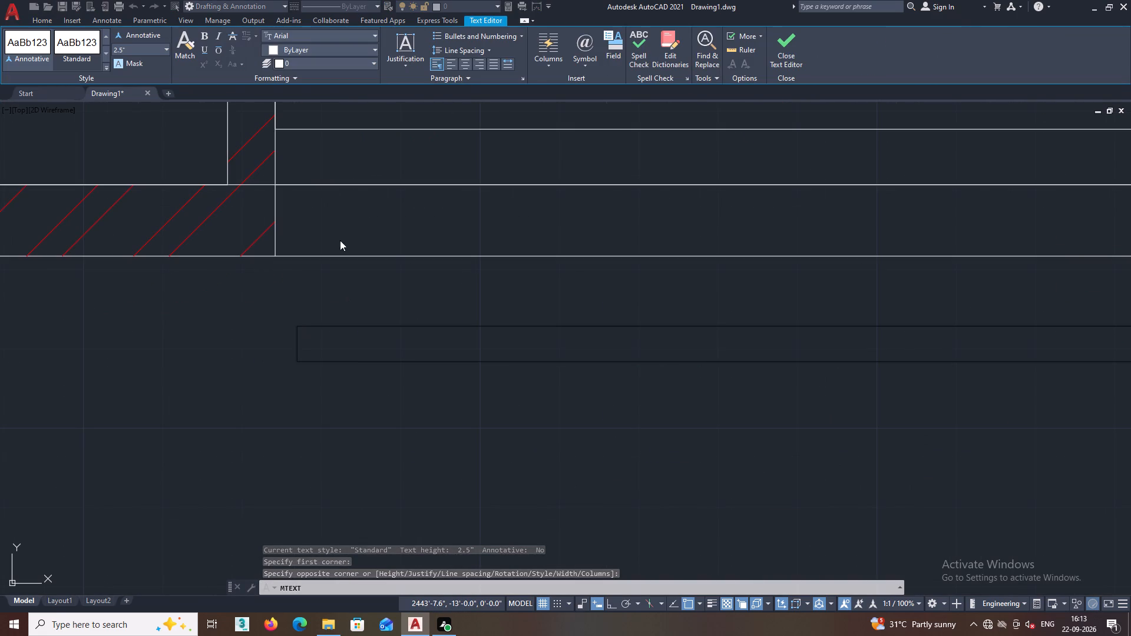
pyautogui.click(166, 47)
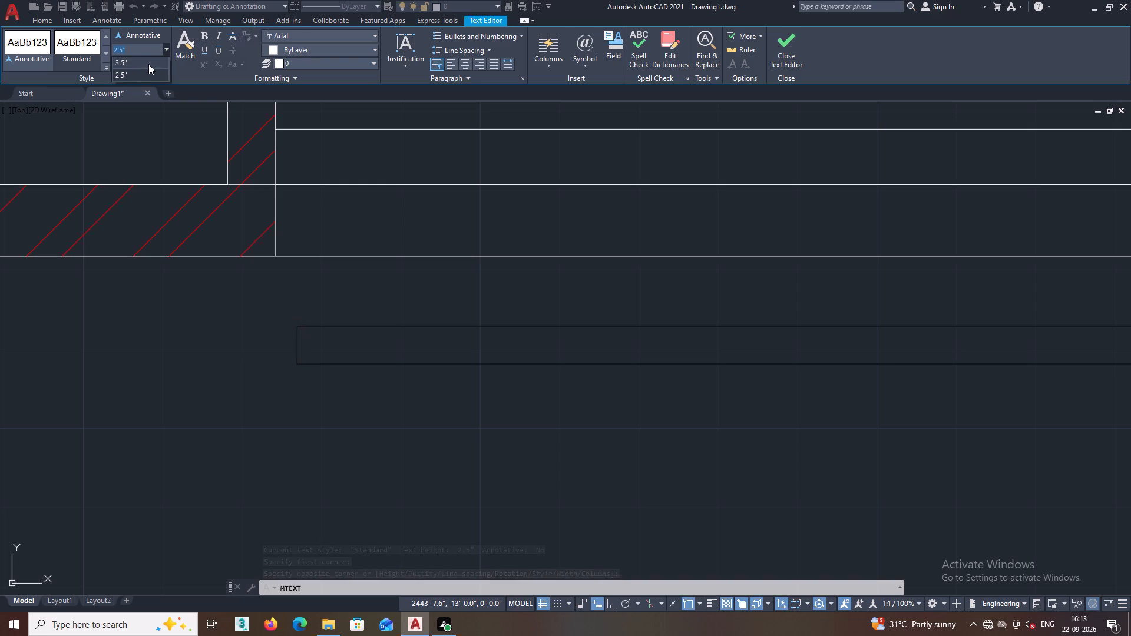
pyautogui.click(148, 50)
pyautogui.press('BackSpace')
pyautogui.press('BackSpace')
pyautogui.press('BackSpace')
pyautogui.press('BackSpace')
pyautogui.press('BackSpace')
pyautogui.press('BackSpace')
pyautogui.press('BackSpace')
pyautogui.press('BackSpace')
pyautogui.press('BackSpace')
pyautogui.press('BackSpace')
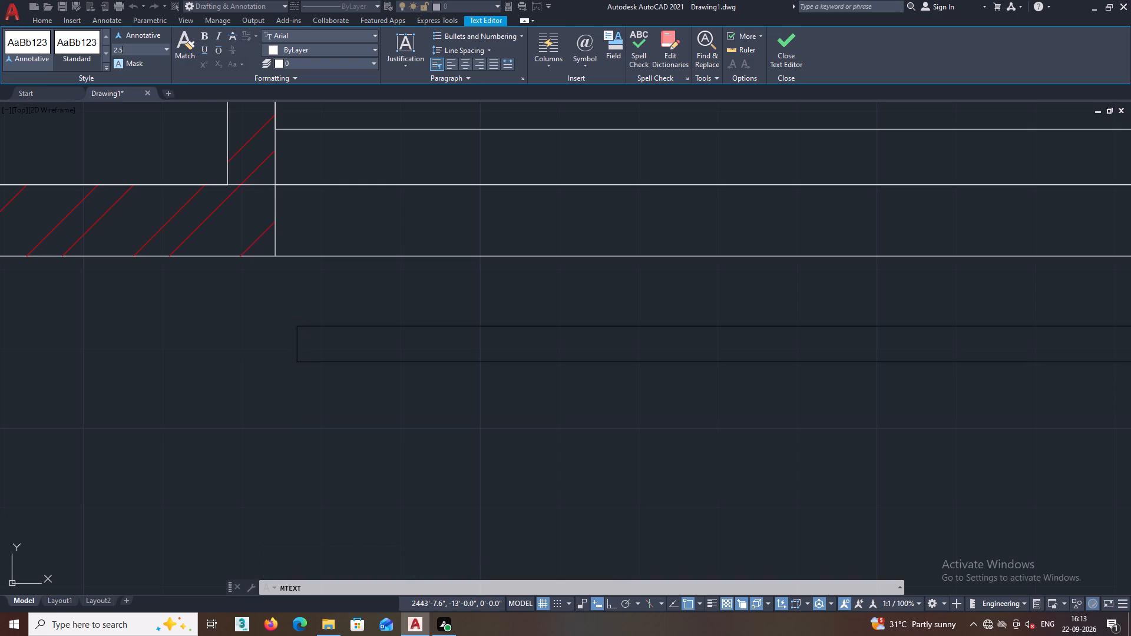
pyautogui.press('5')
pyautogui.press('Return')
pyautogui.write('GROUNF')
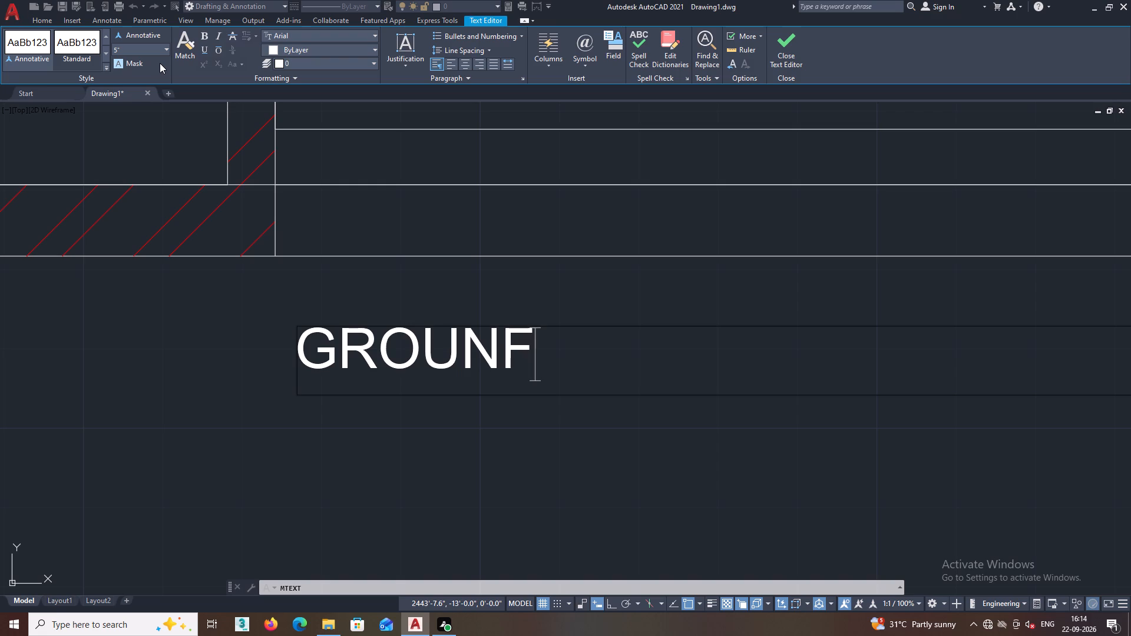
pyautogui.press('BackSpace')
pyautogui.write('D')
pyautogui.press('space')
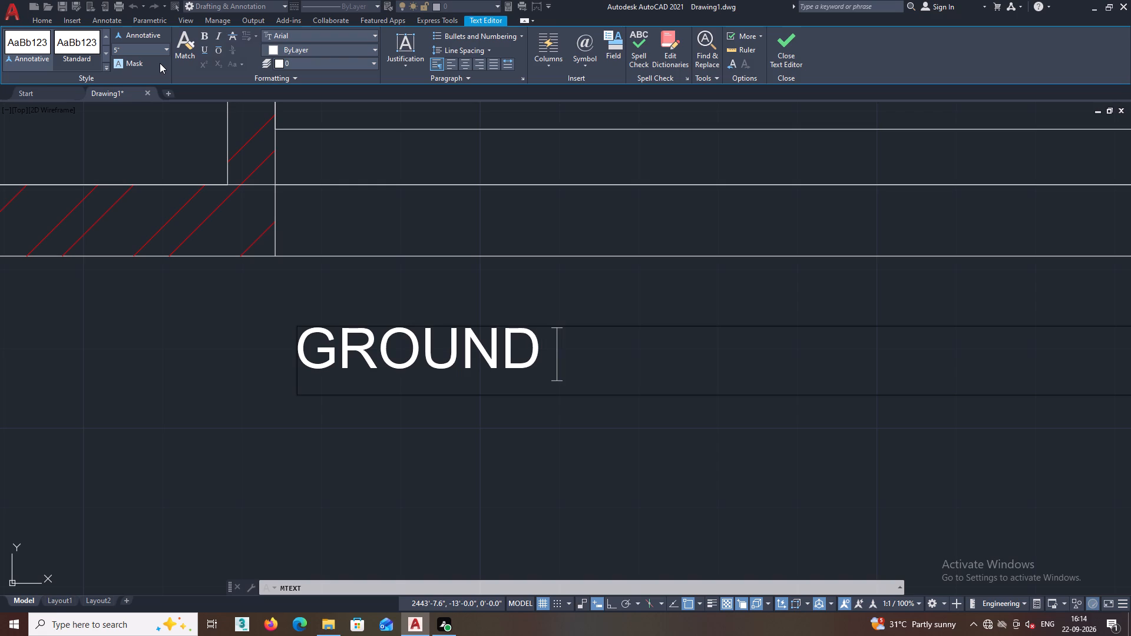
pyautogui.write('FLOOR')
pyautogui.press('space')
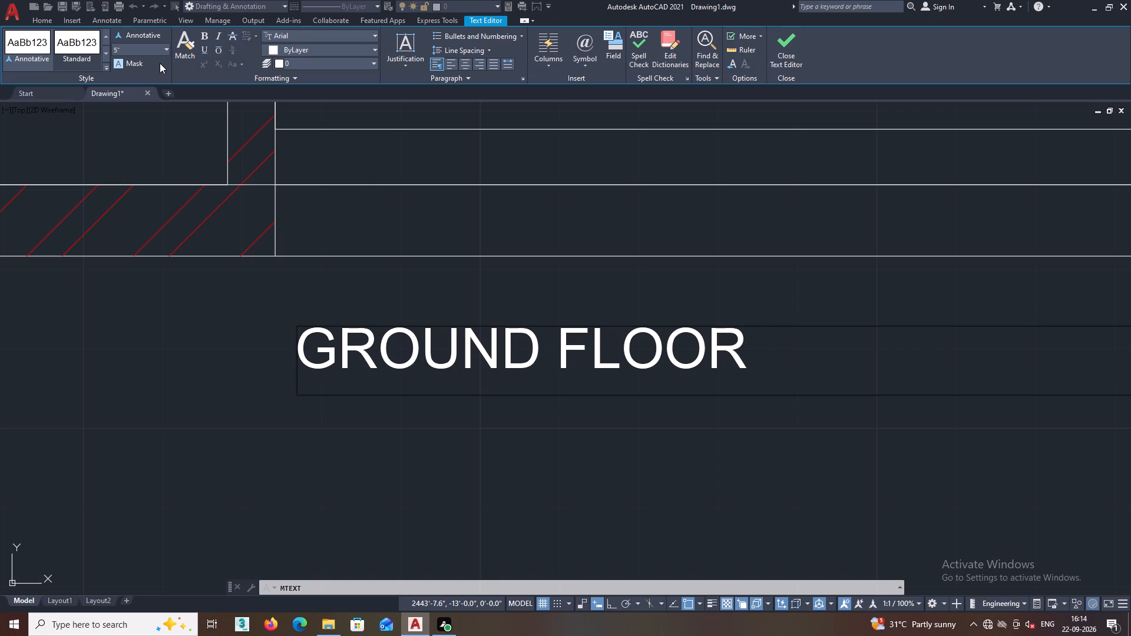
pyautogui.write('PLAN')
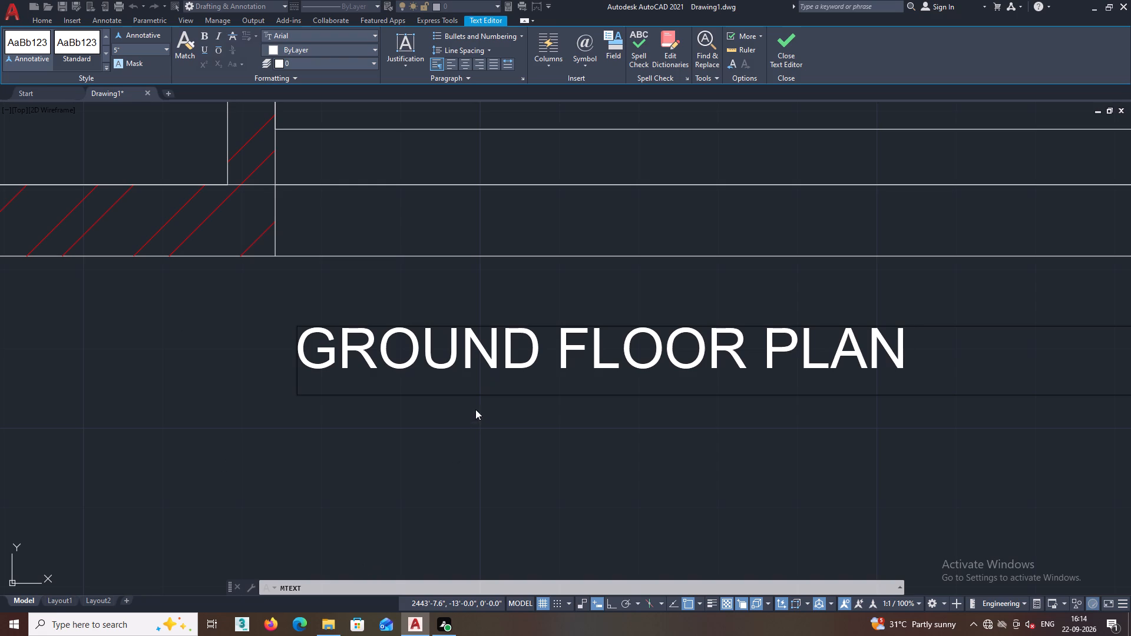
pyautogui.moveTo(552, 460); pyautogui.dragTo(555, 502, button='middle')
pyautogui.doubleClick(556, 497)
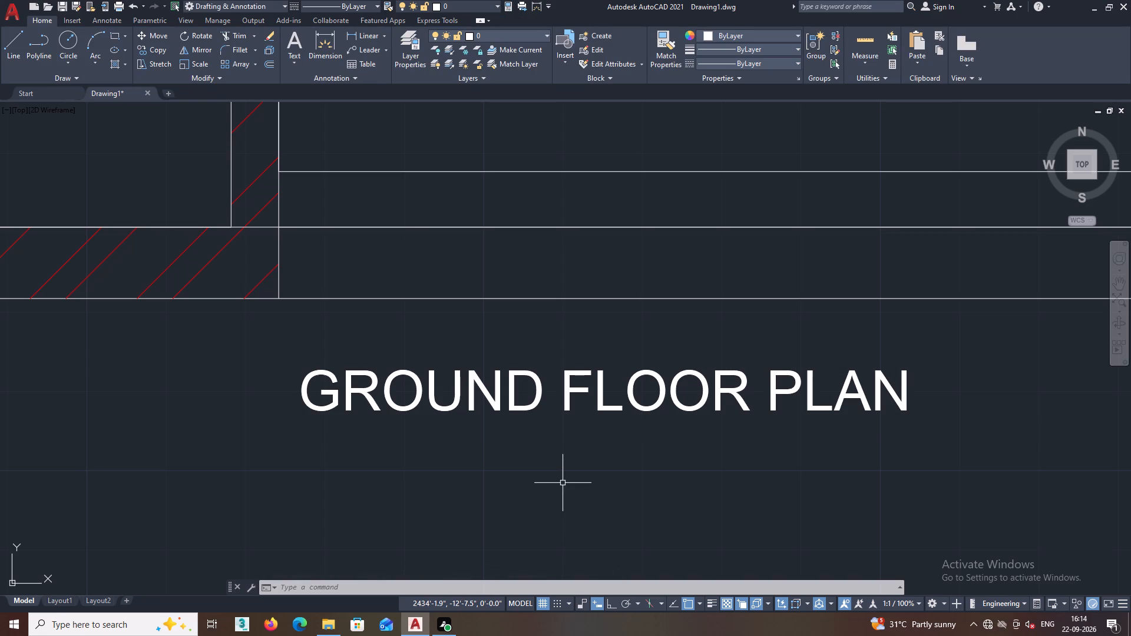
# Change the GROUND FLOOR PLAN title's colour to green.
pyautogui.scroll(-2, 581, 479)
pyautogui.moveTo(607, 472); pyautogui.dragTo(649, 534, button='middle')
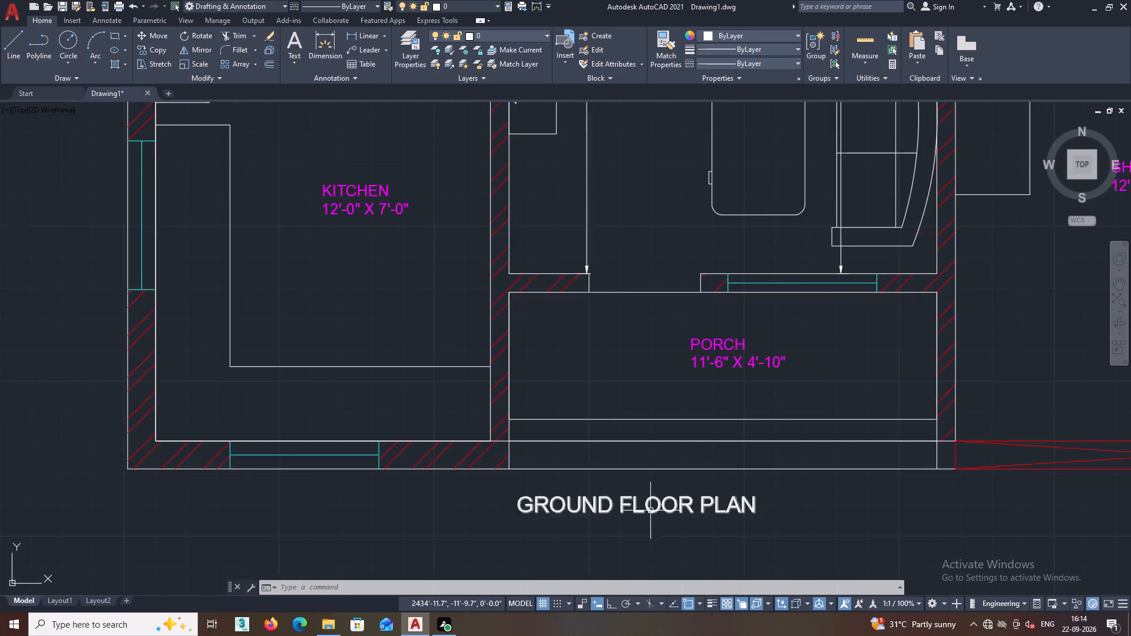
pyautogui.scroll(-1, 650, 511)
pyautogui.moveTo(659, 498); pyautogui.dragTo(650, 465, button='middle')
pyautogui.click(658, 475)
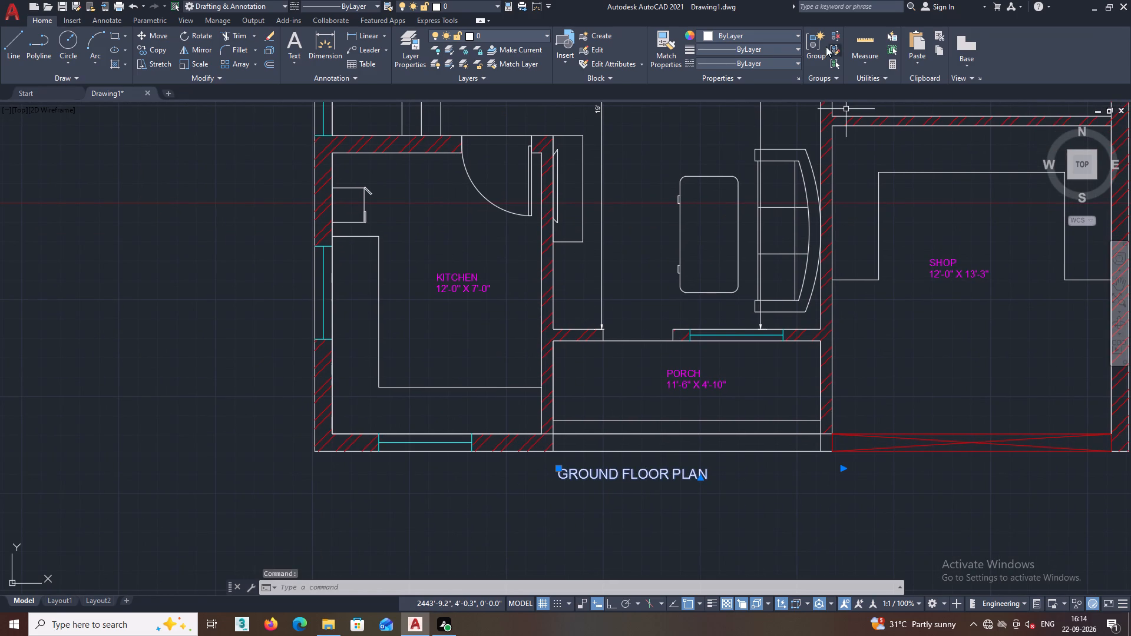
pyautogui.click(703, 36)
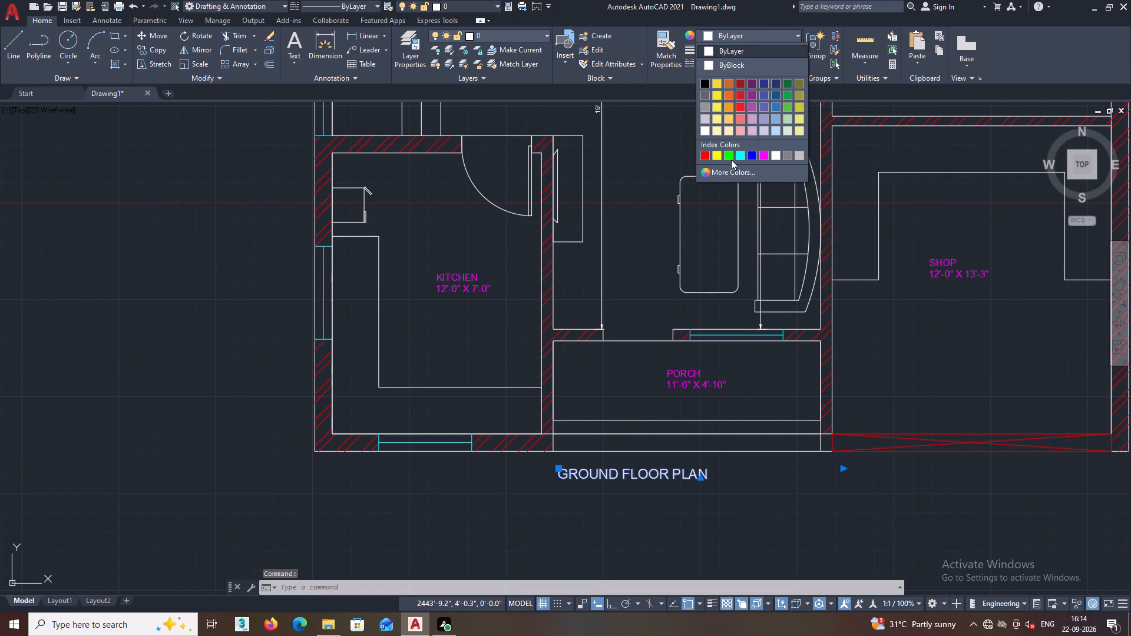
pyautogui.click(731, 157)
pyautogui.press('Escape')
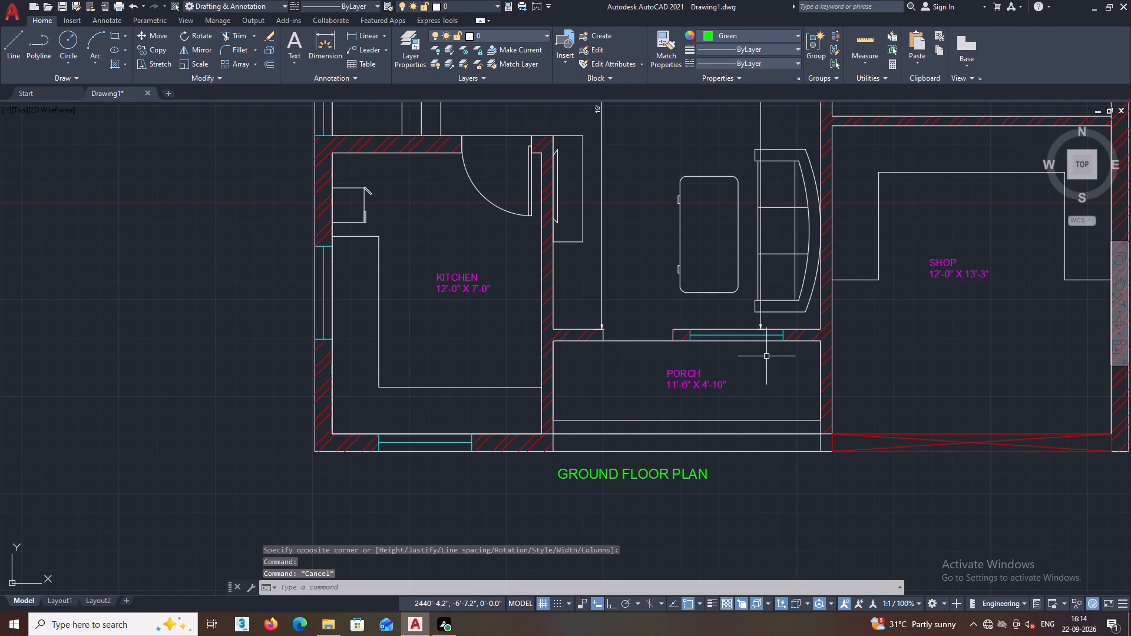
# Look over the plan from the porch and its adjoining kitchen up to the kitchen below BEDROOM-1, checking the fixtures.
pyautogui.moveTo(753, 383); pyautogui.dragTo(732, 474, button='middle')
pyautogui.scroll(-1, 734, 472)
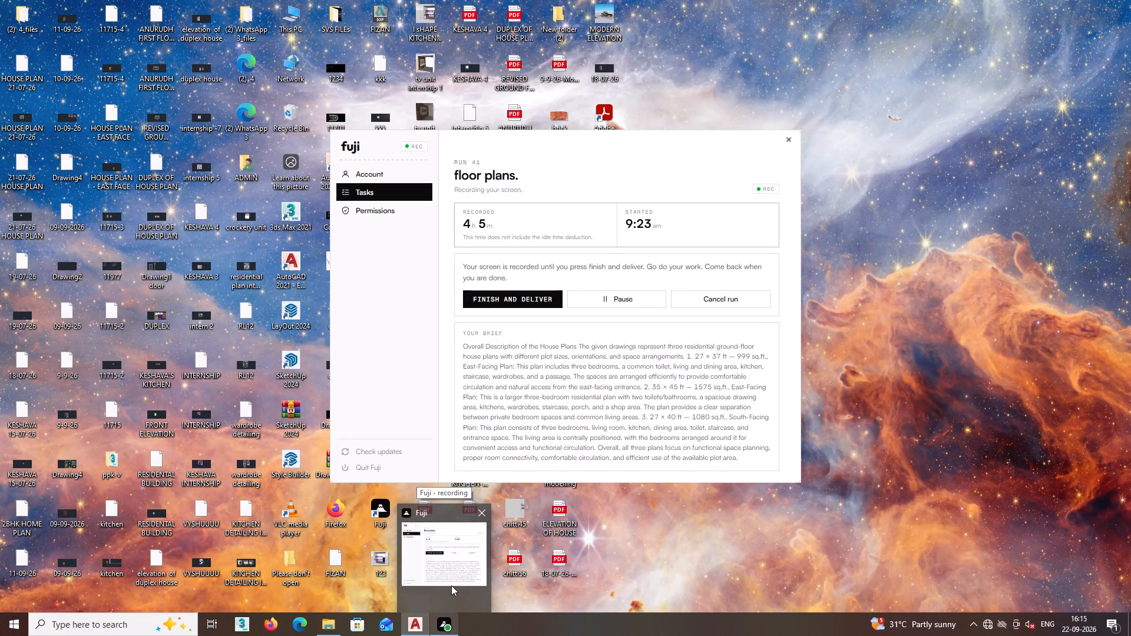
pyautogui.moveTo(705, 419); pyautogui.dragTo(528, 382, button='middle')
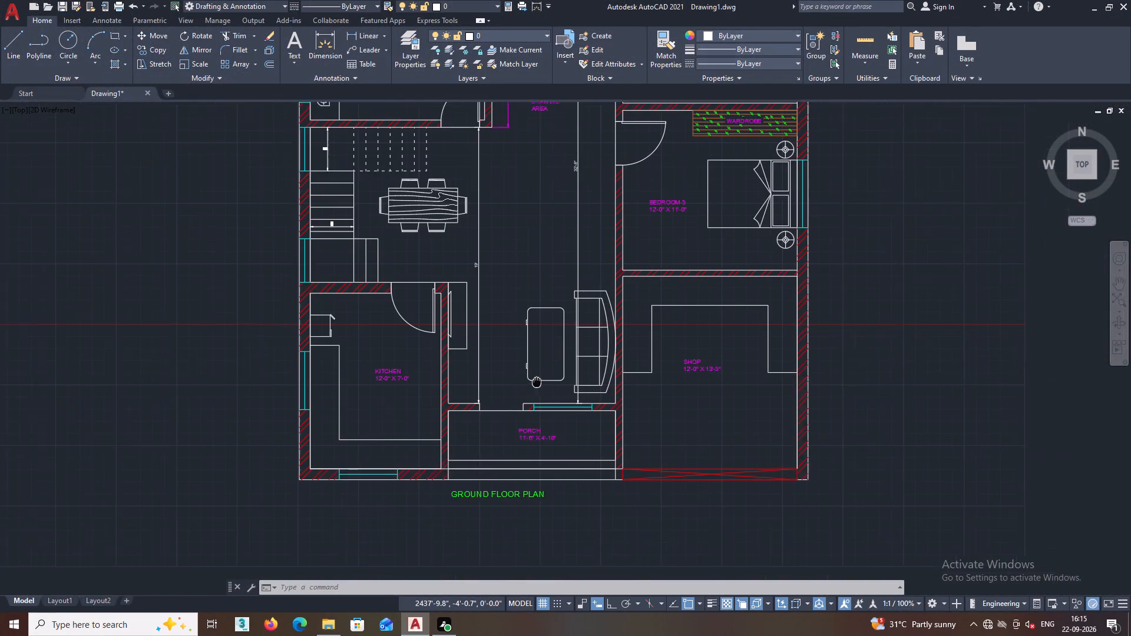
pyautogui.moveTo(528, 382); pyautogui.dragTo(524, 382, button='middle')
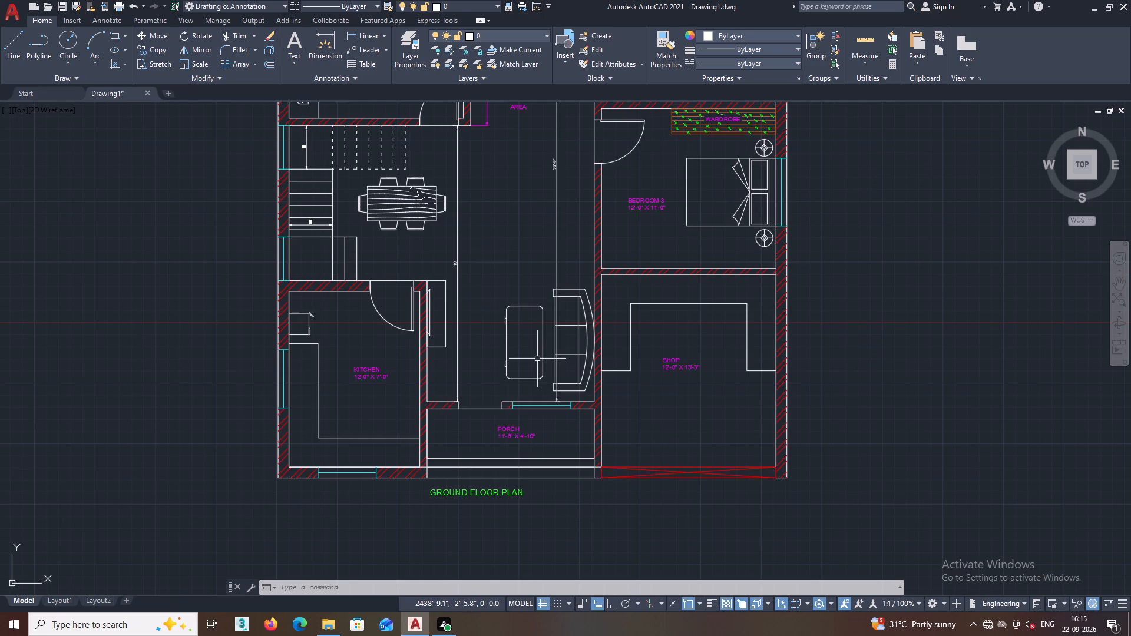
pyautogui.middleClick(527, 319)
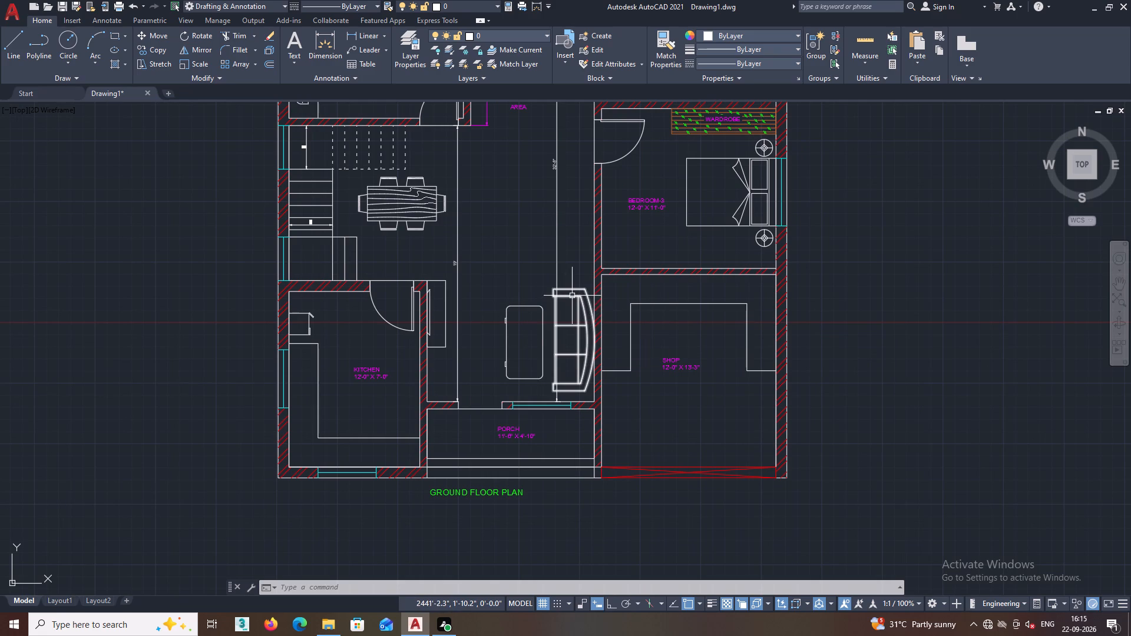
pyautogui.moveTo(416, 309); pyautogui.dragTo(419, 303, button='middle')
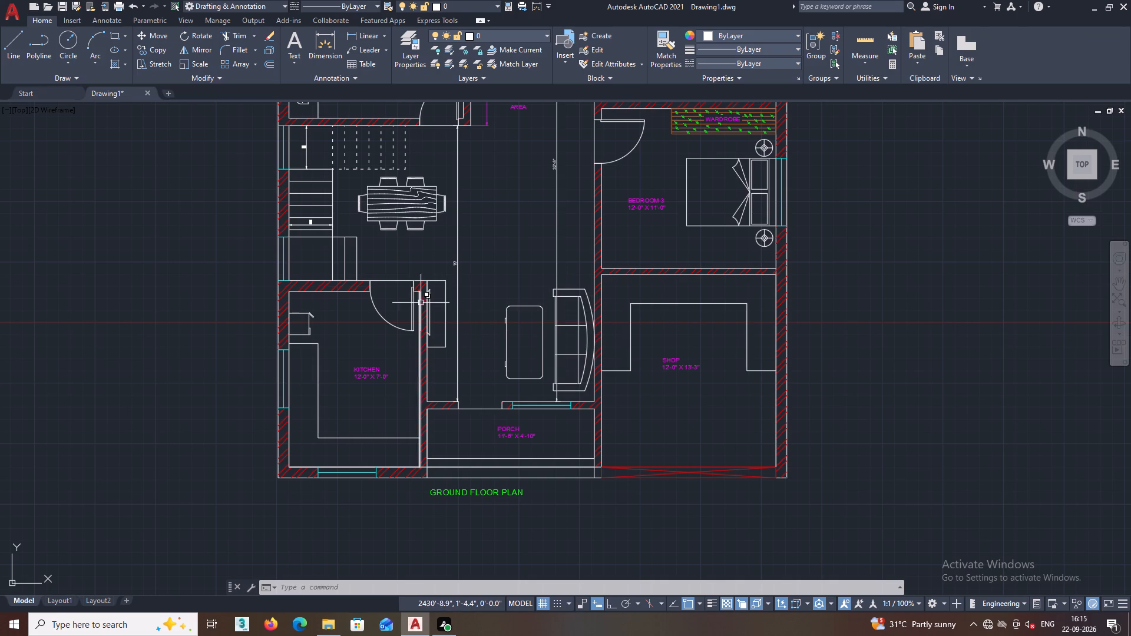
pyautogui.moveTo(419, 303); pyautogui.dragTo(411, 415, button='middle')
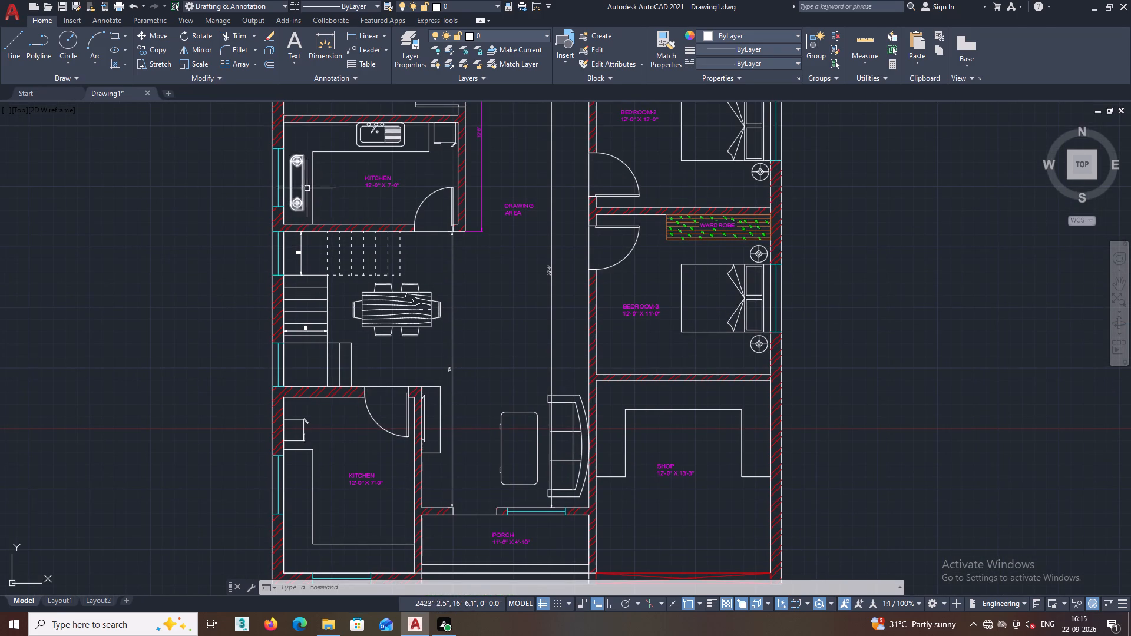
pyautogui.moveTo(323, 203); pyautogui.dragTo(316, 215, button='middle')
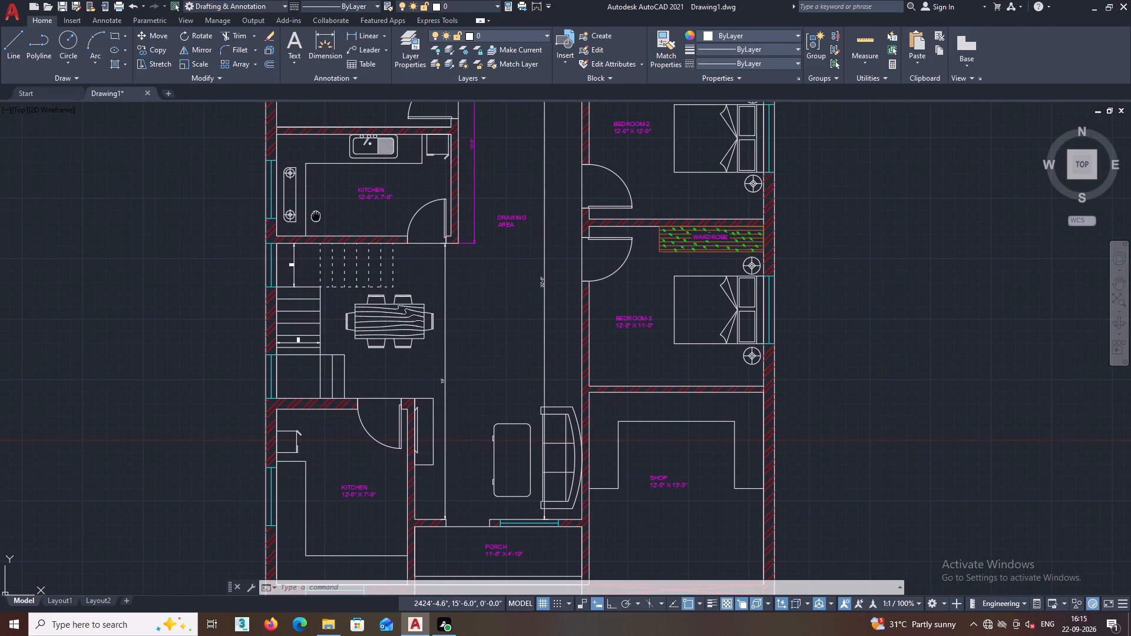
pyautogui.moveTo(316, 215); pyautogui.dragTo(315, 216, button='middle')
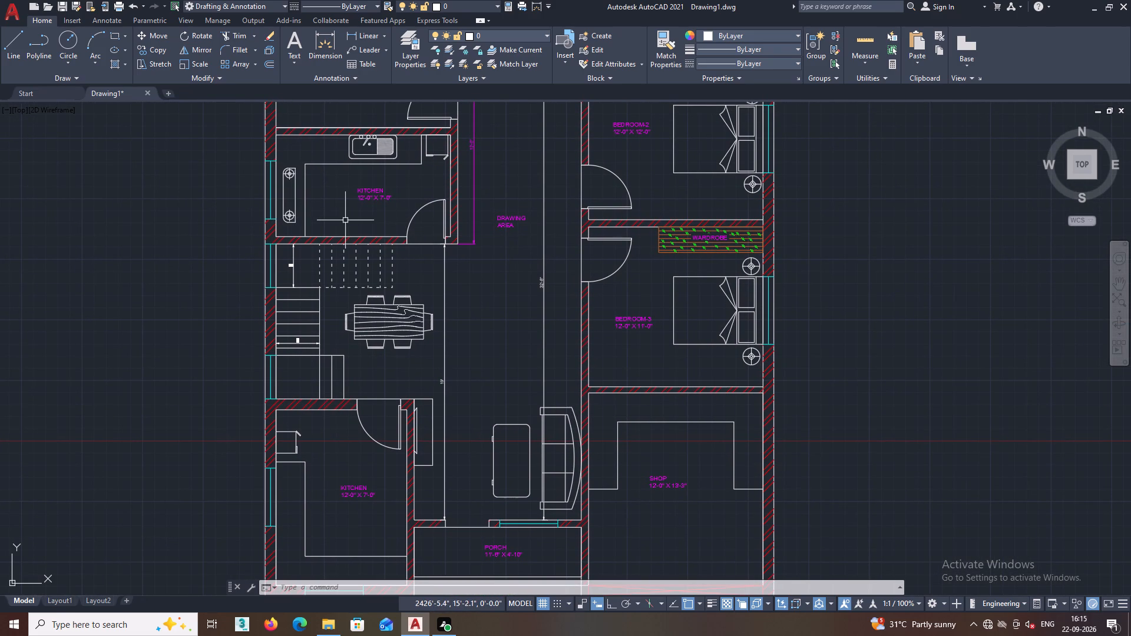
pyautogui.moveTo(352, 175); pyautogui.dragTo(348, 208, button='middle')
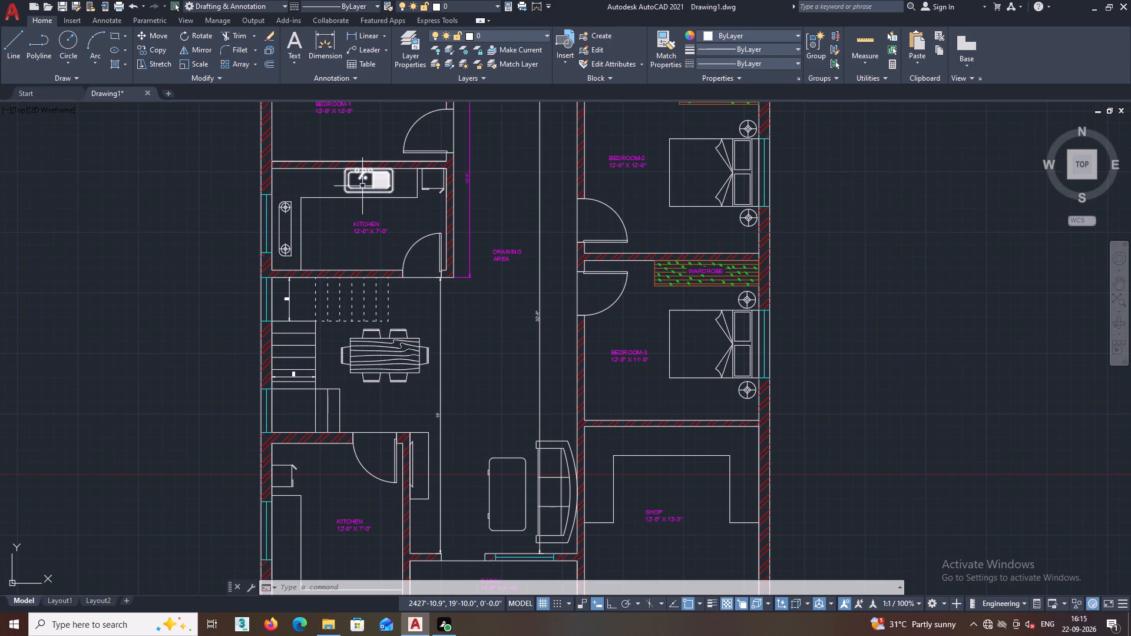
# Copy the sink from the kitchen below BEDROOM-1 to the empty space outside the staircase's exterior wall.
pyautogui.click(362, 186)
pyautogui.rightClick(328, 183)
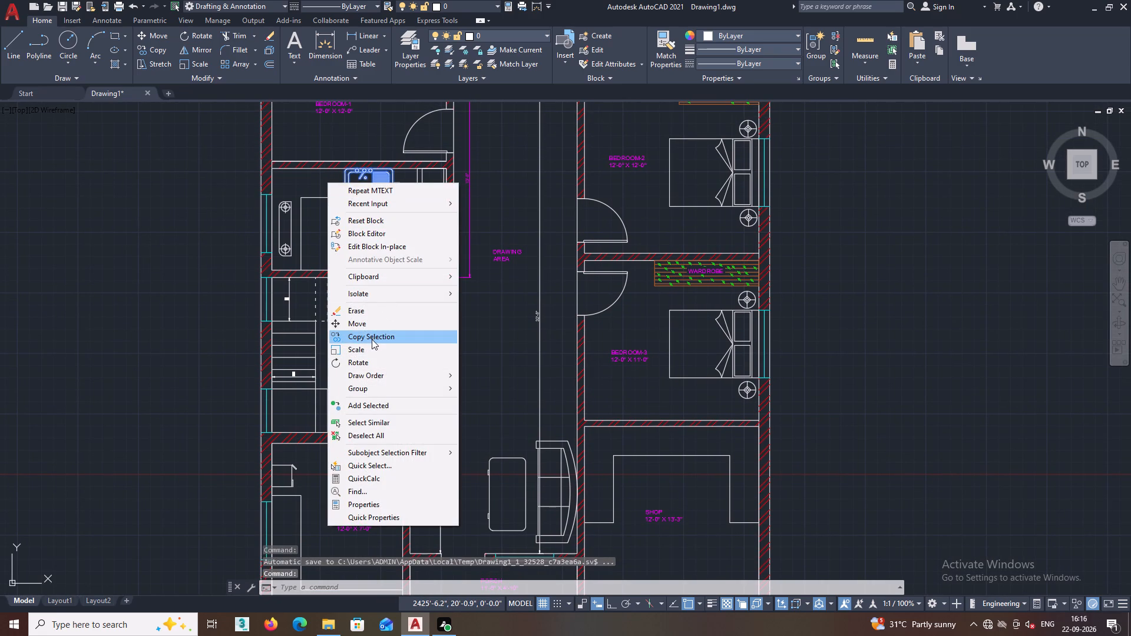
pyautogui.doubleClick(372, 339)
pyautogui.moveTo(198, 382); pyautogui.dragTo(306, 293, button='middle')
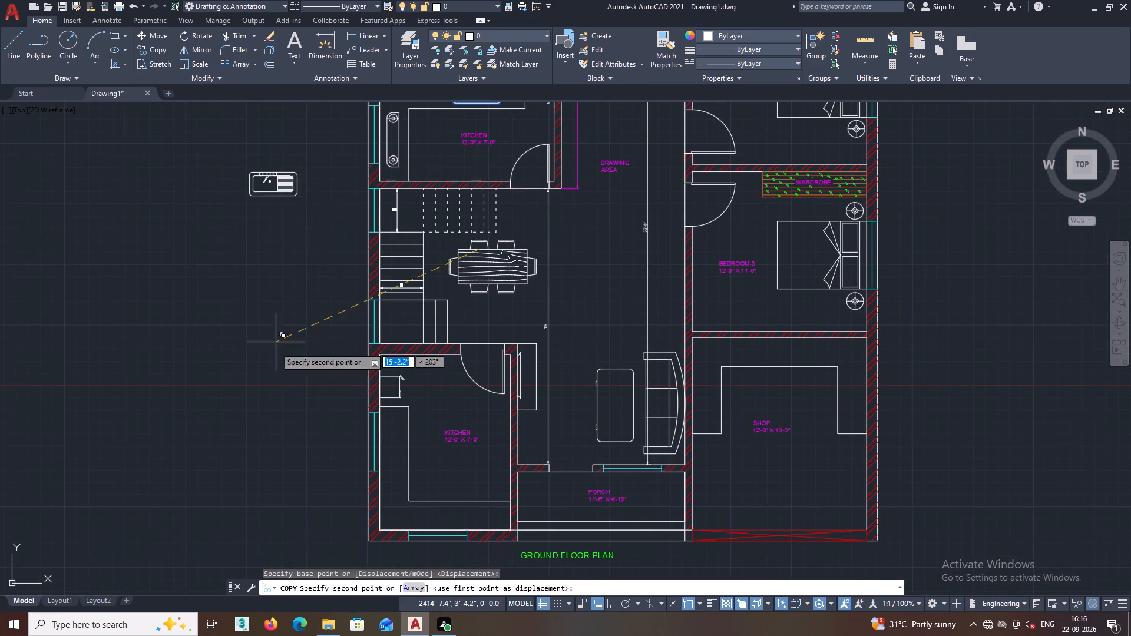
pyautogui.moveTo(282, 438); pyautogui.dragTo(325, 372, button='middle')
pyautogui.click(302, 400)
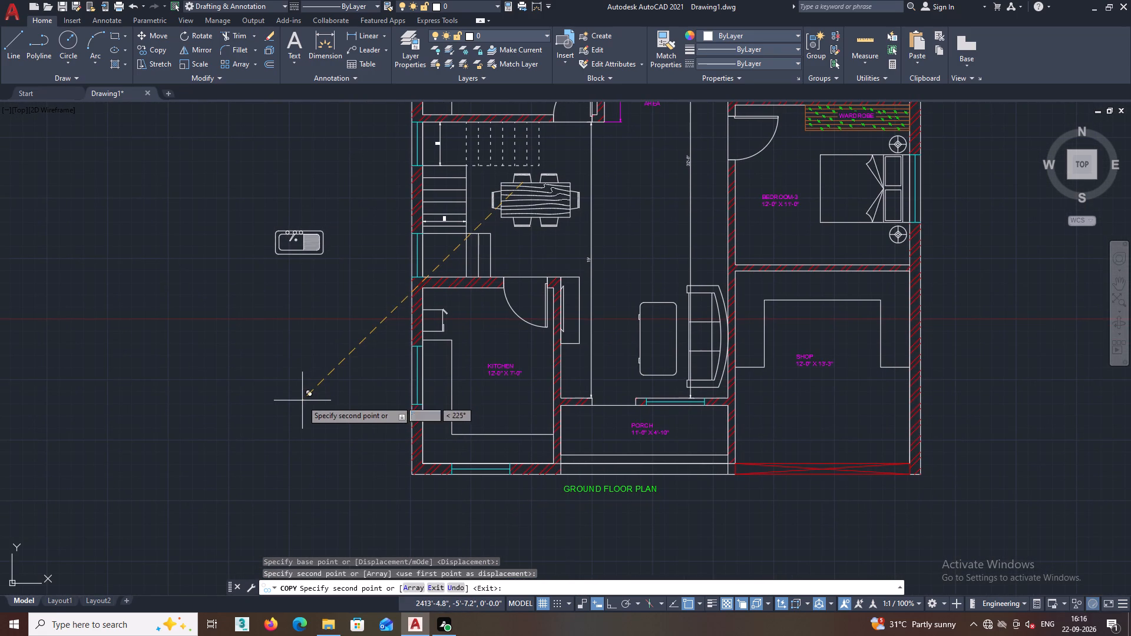
pyautogui.press('Escape')
# Rotate the copied sink outside the plan by 90° with Ortho on.
pyautogui.click(326, 250)
pyautogui.click(302, 248)
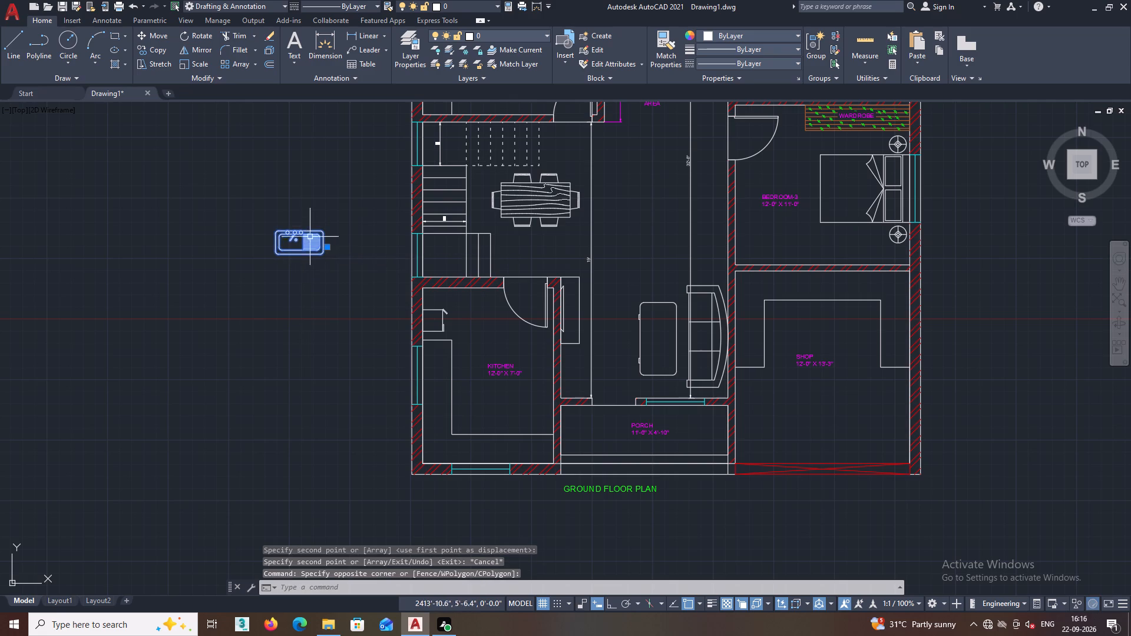
pyautogui.rightClick(319, 194)
pyautogui.doubleClick(356, 373)
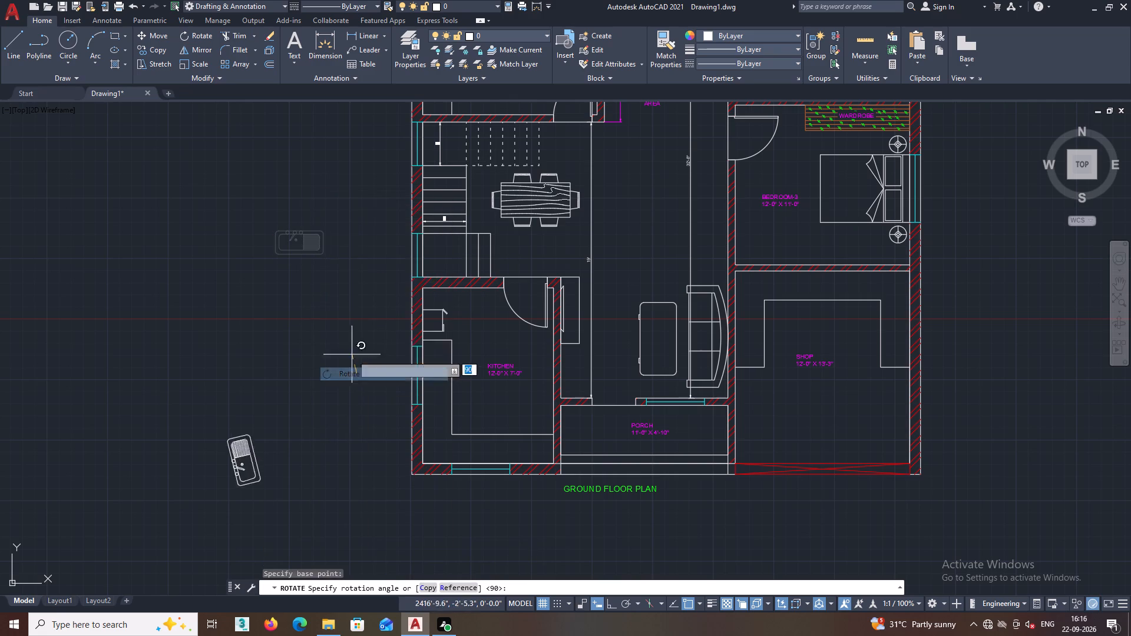
pyautogui.press('F8')
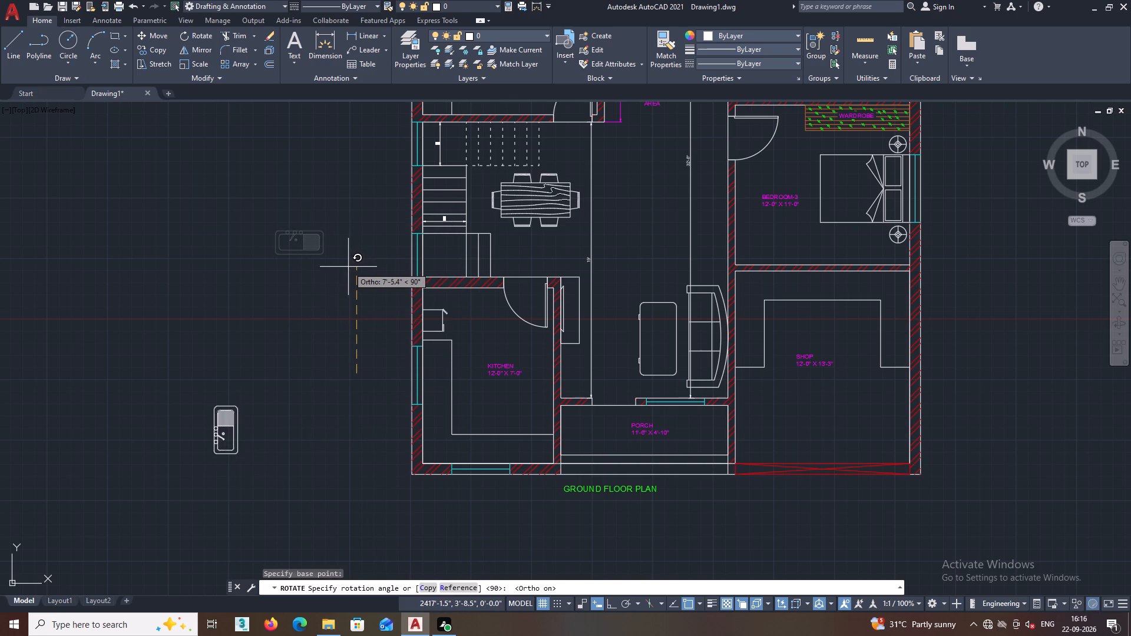
pyautogui.click(350, 267)
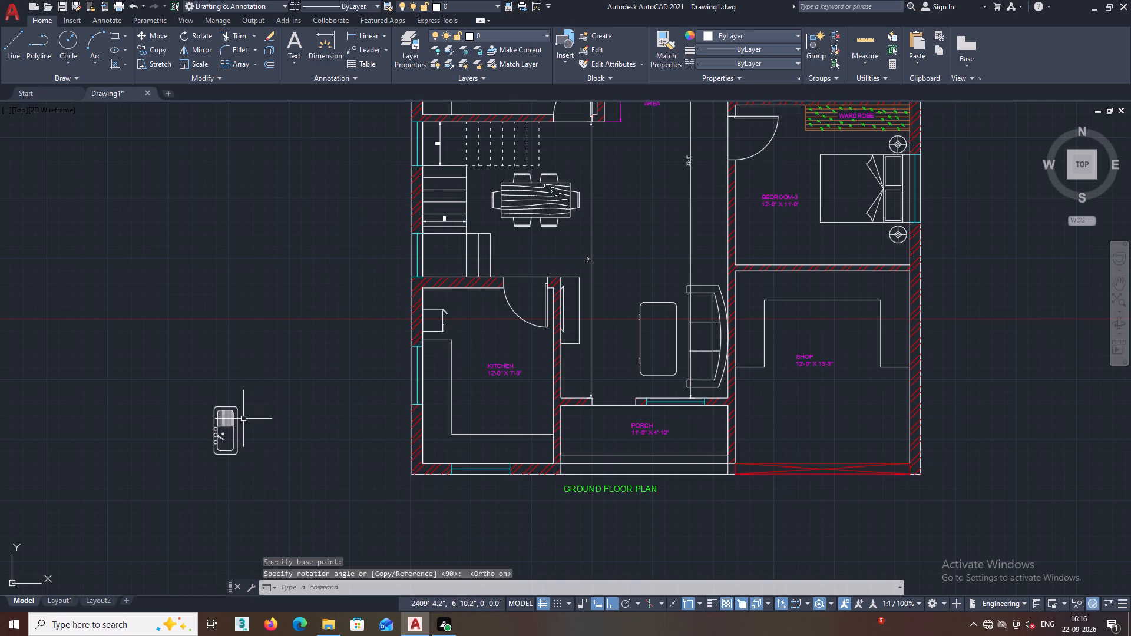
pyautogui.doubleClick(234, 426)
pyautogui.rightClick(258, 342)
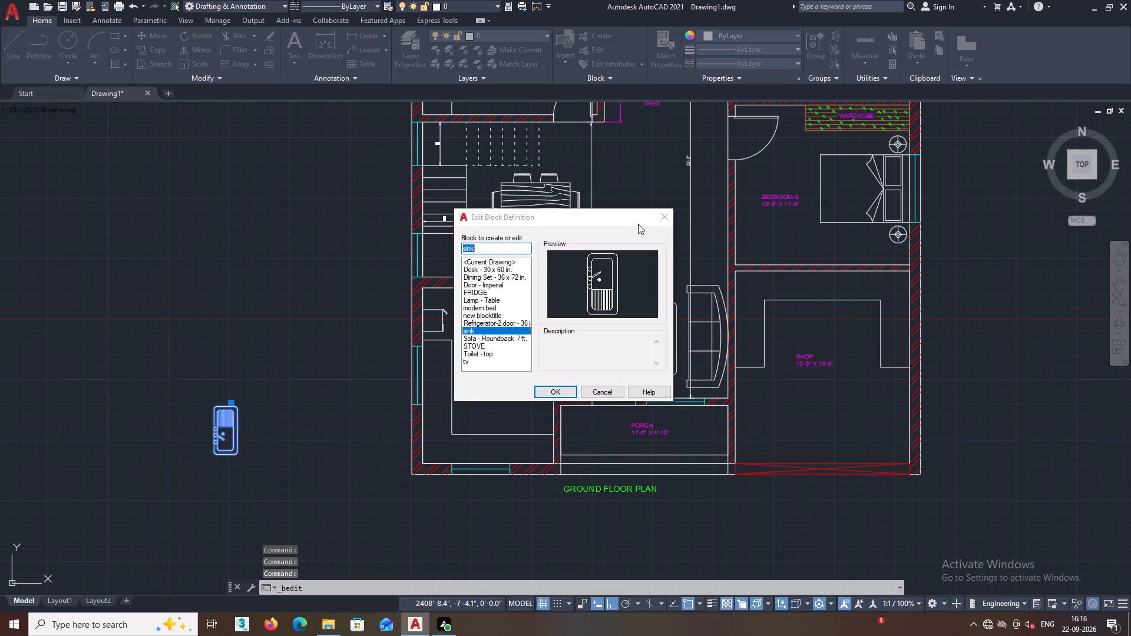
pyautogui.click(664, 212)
# Move the rotated sink onto the counter beside the exterior side window of the kitchen next to the porch, with Ortho off.
pyautogui.click(223, 419)
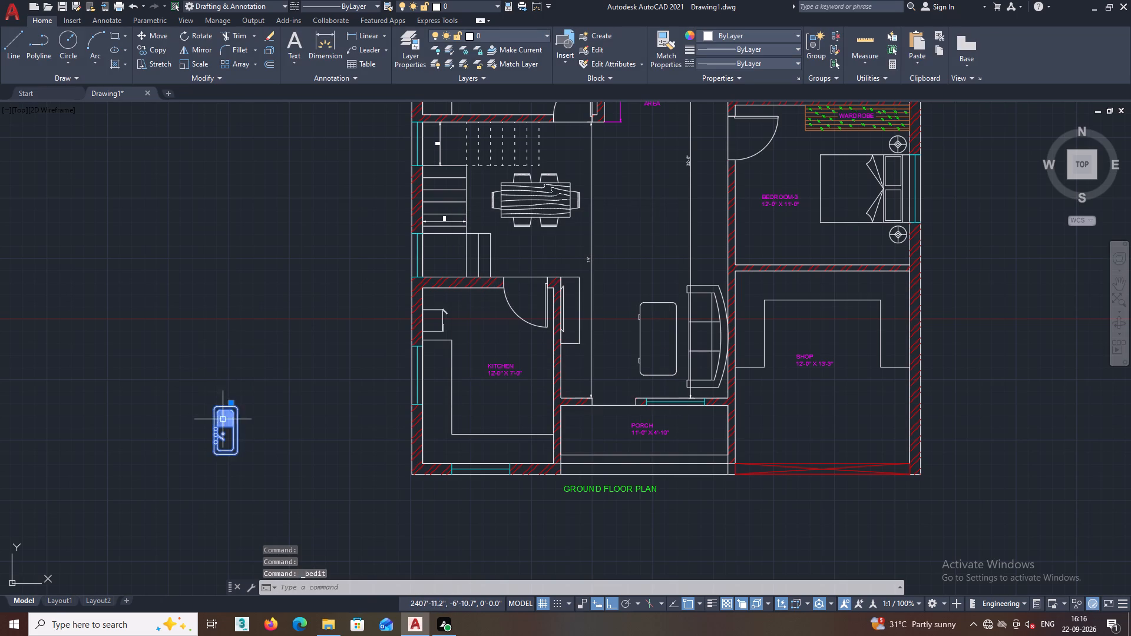
pyautogui.rightClick(234, 337)
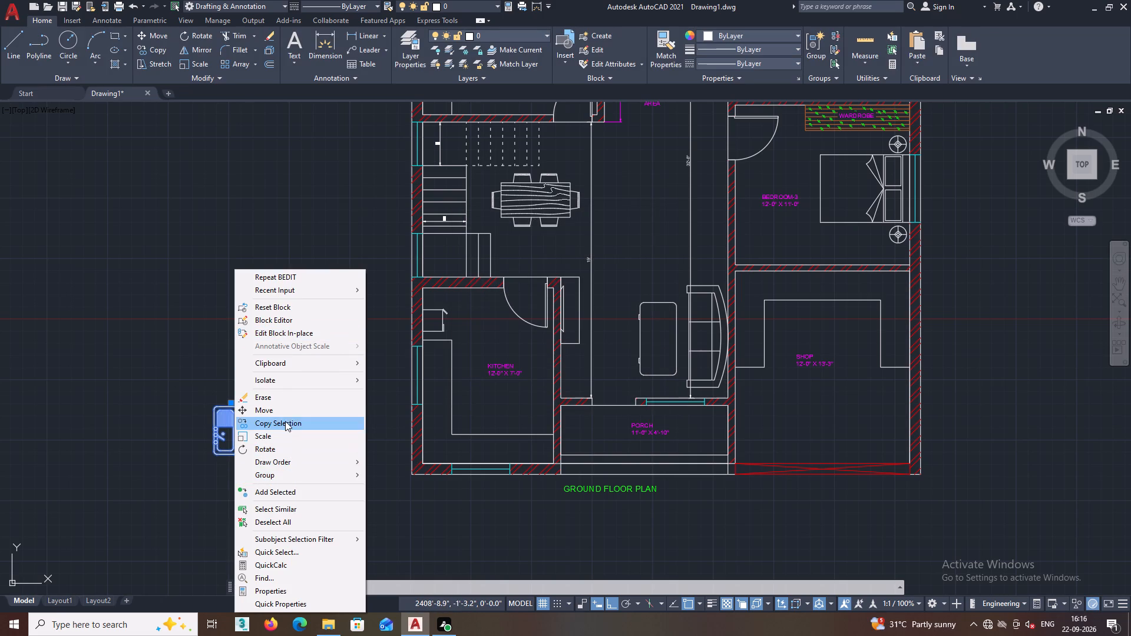
pyautogui.click(285, 410)
pyautogui.click(219, 432)
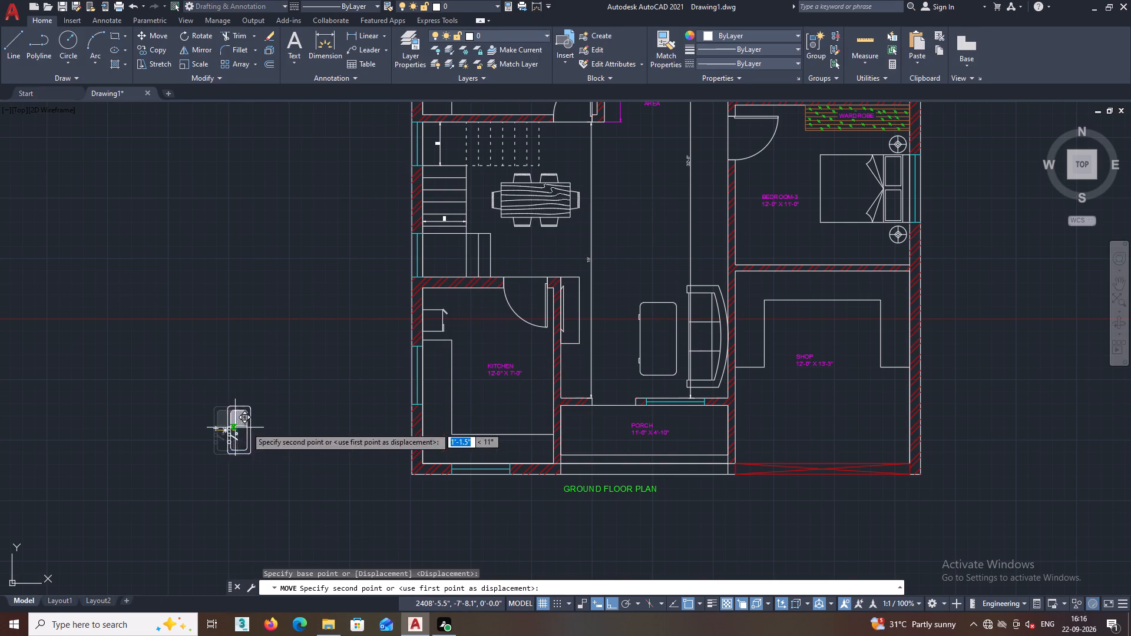
pyautogui.press('F8')
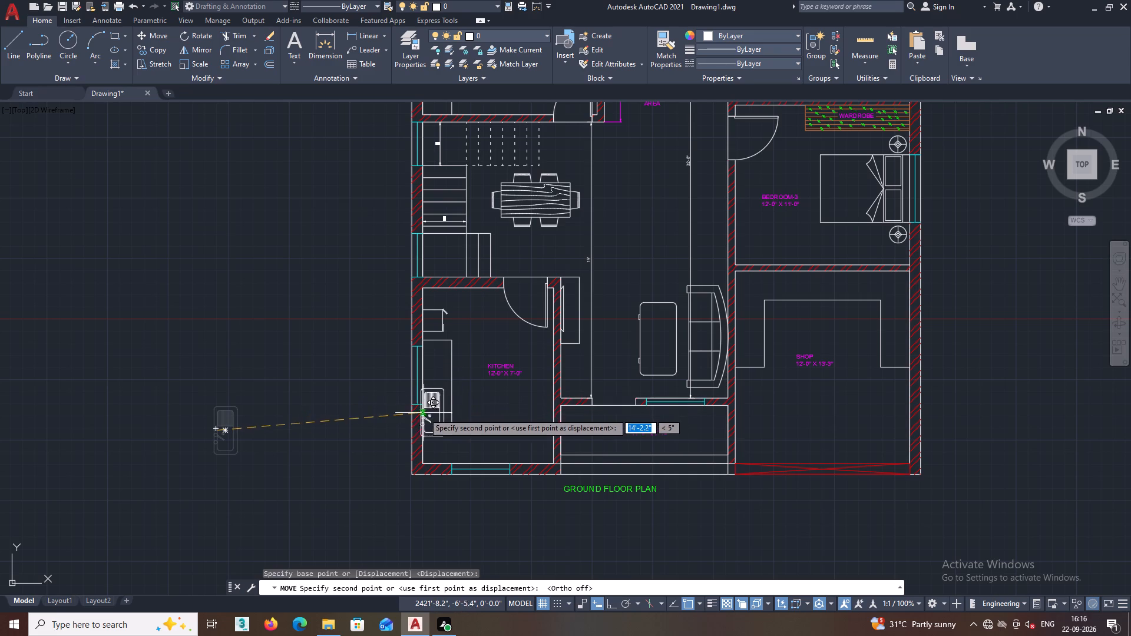
pyautogui.scroll(2, 417, 410)
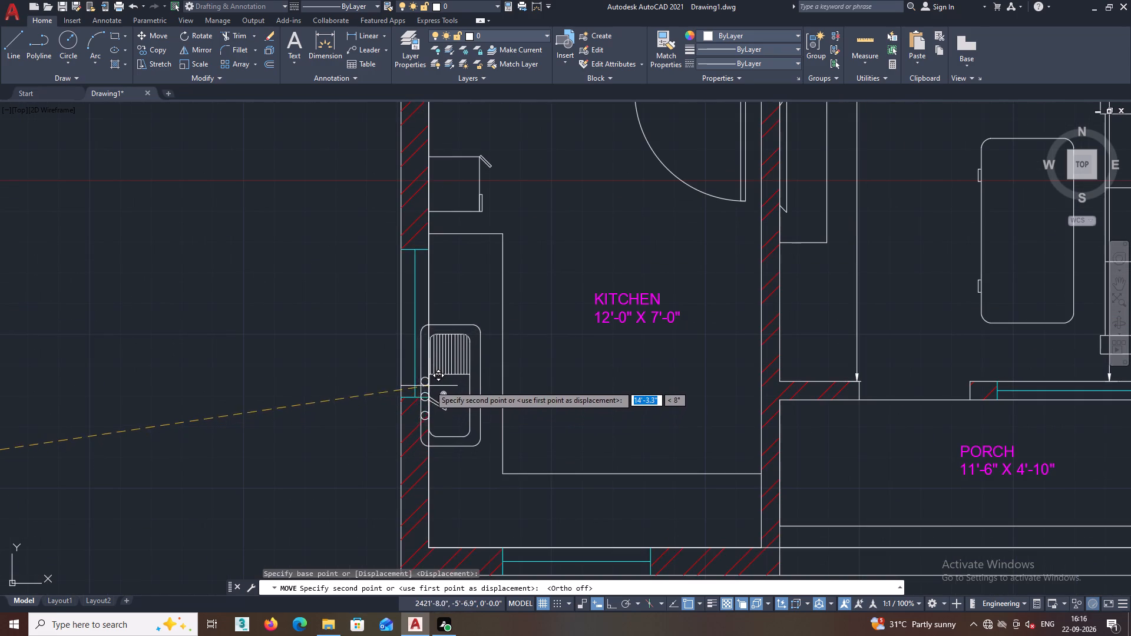
pyautogui.scroll(1, 447, 360)
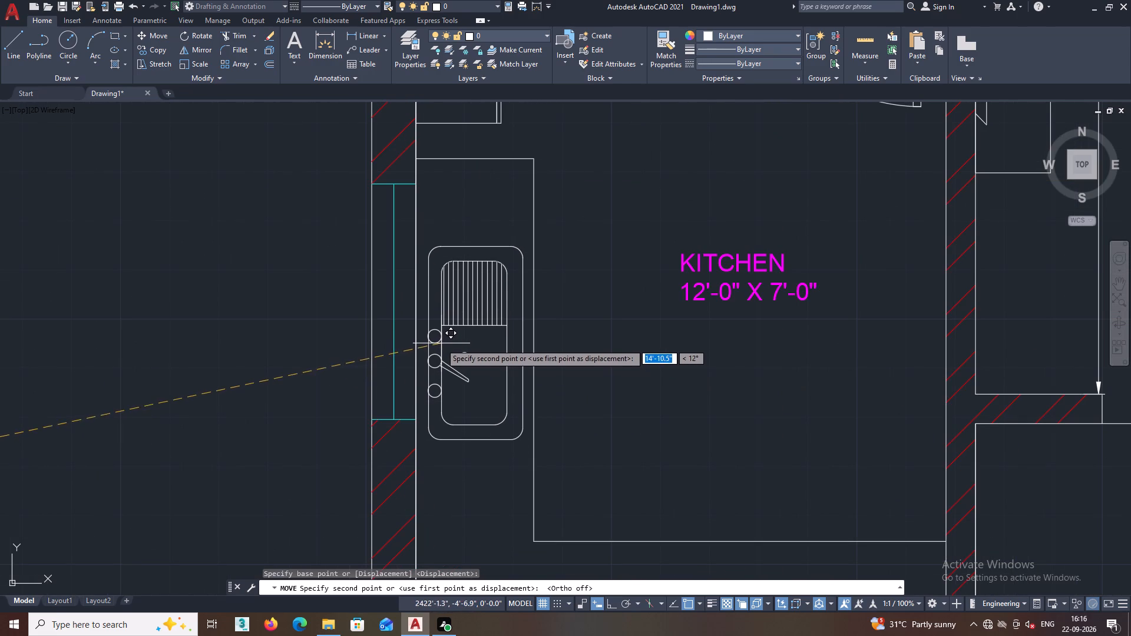
pyautogui.click(439, 333)
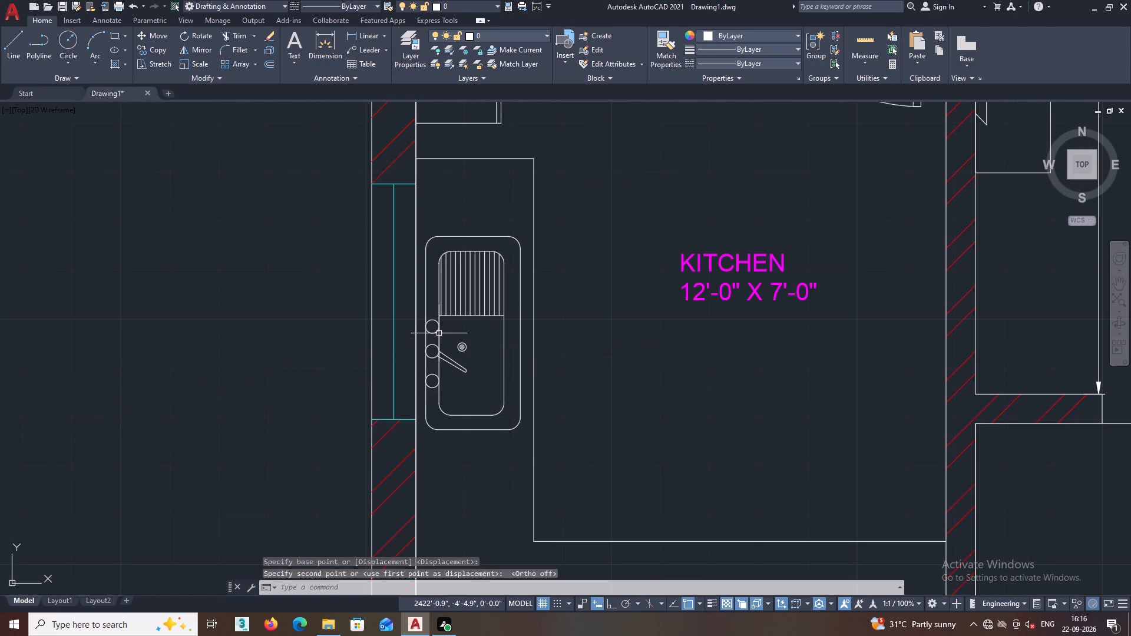
pyautogui.press('Escape')
# Copy the stove from the kitchen below BEDROOM-1 to the empty space outside the porch-side kitchen's exterior wall.
pyautogui.scroll(-3, 433, 397)
pyautogui.scroll(-2, 474, 334)
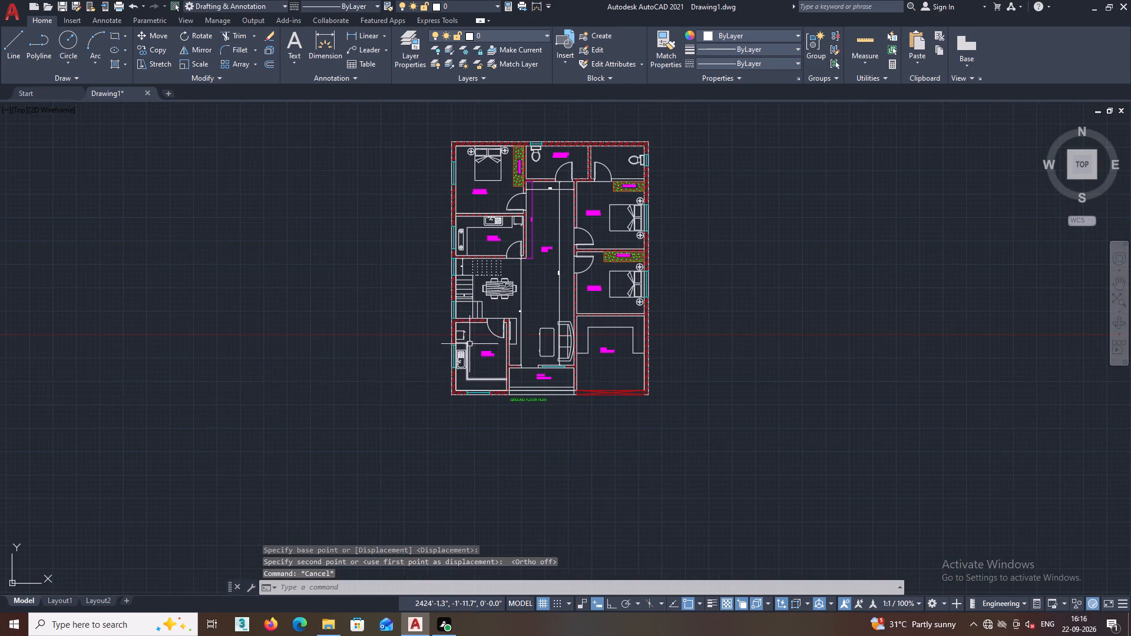
pyautogui.moveTo(471, 336); pyautogui.dragTo(458, 382, button='middle')
pyautogui.scroll(1, 459, 303)
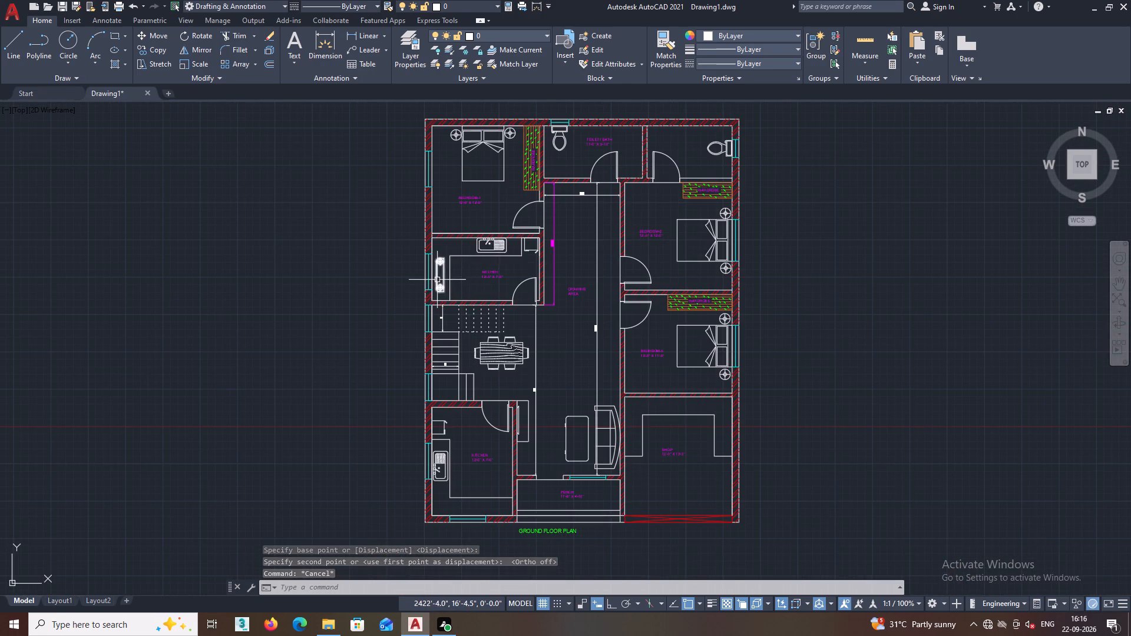
pyautogui.scroll(1, 437, 280)
pyautogui.click(436, 278)
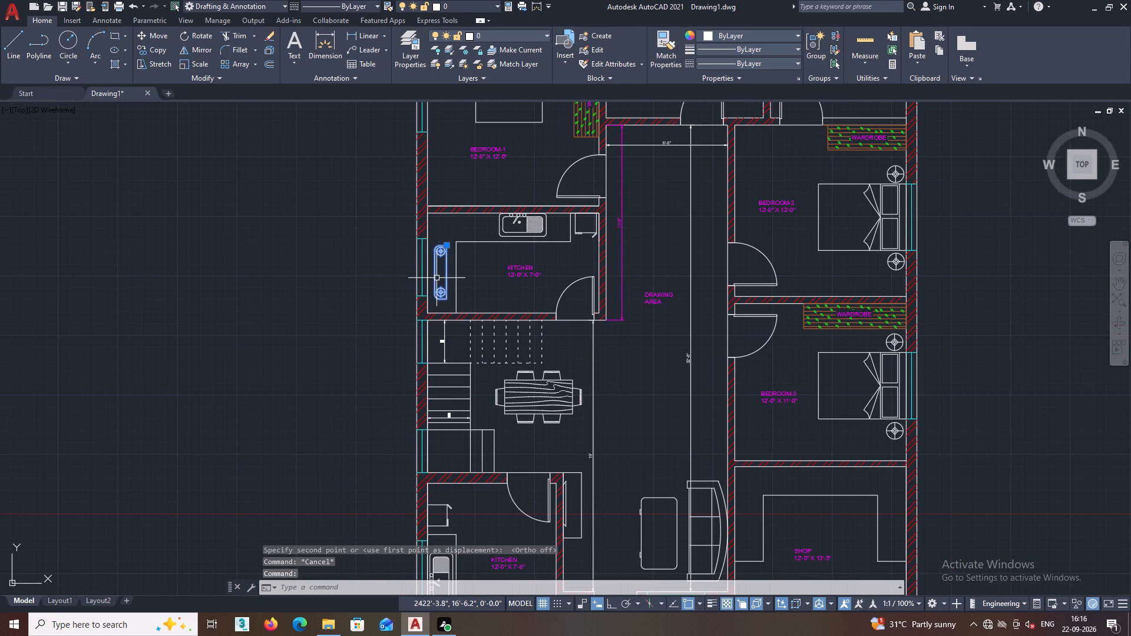
pyautogui.rightClick(388, 269)
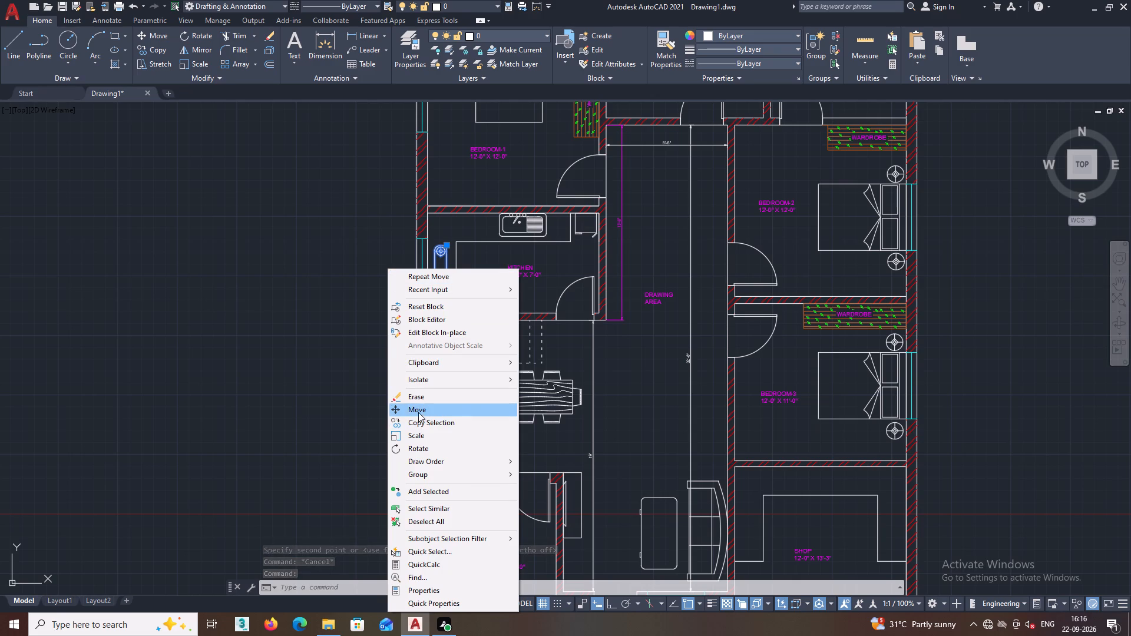
pyautogui.click(424, 424)
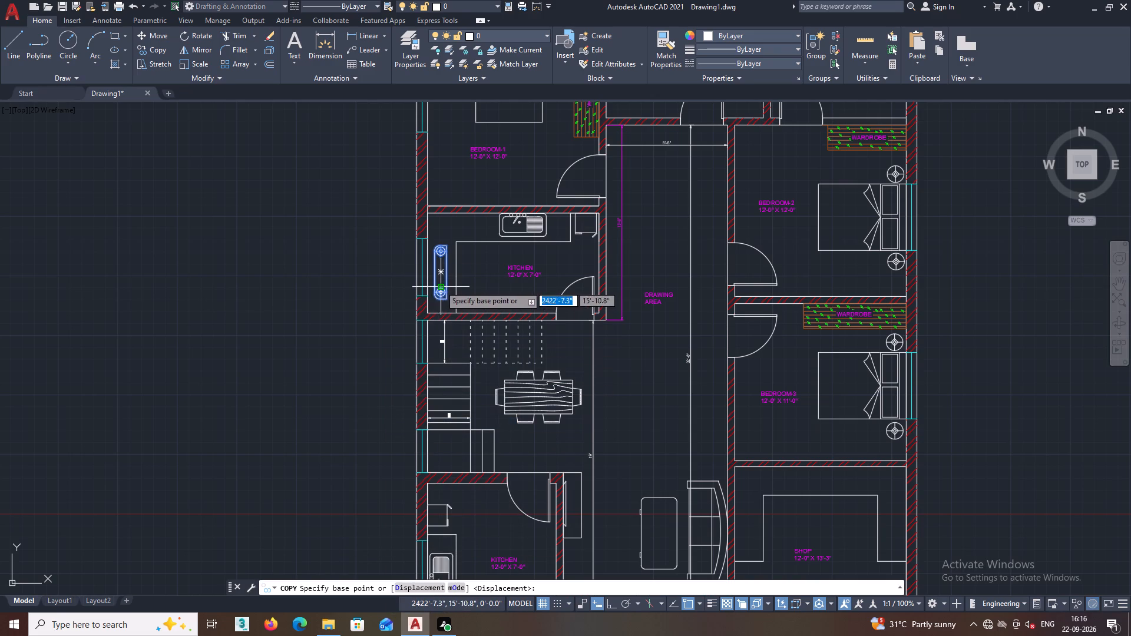
pyautogui.click(441, 271)
pyautogui.moveTo(334, 395); pyautogui.dragTo(392, 314, button='middle')
pyautogui.moveTo(385, 352); pyautogui.dragTo(396, 322, button='middle')
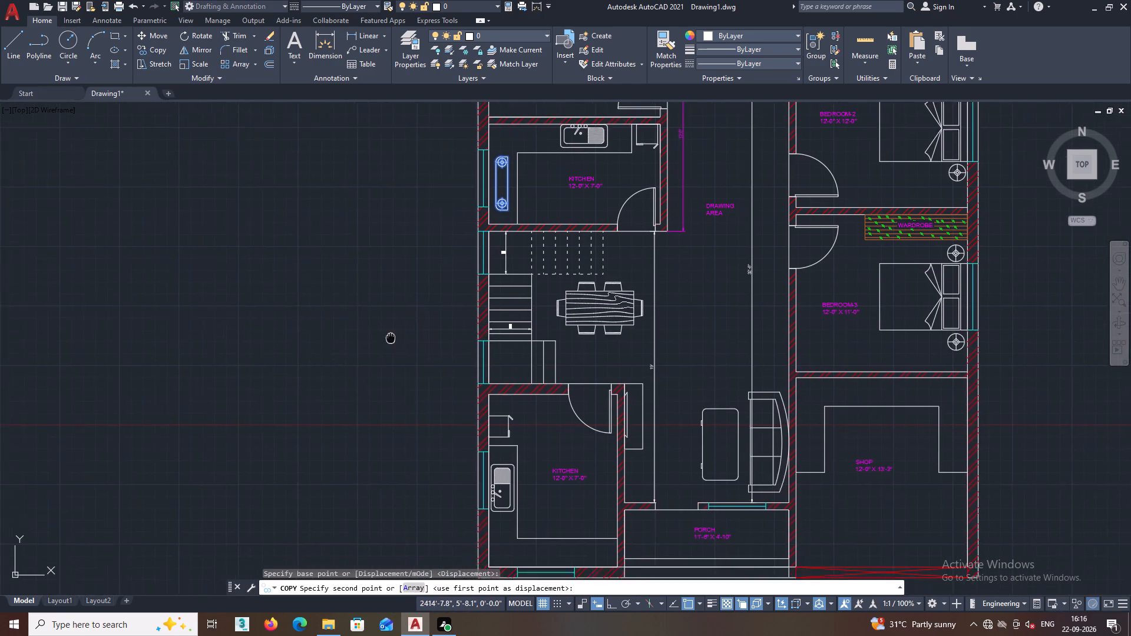
pyautogui.moveTo(396, 322); pyautogui.dragTo(402, 310, button='middle')
pyautogui.moveTo(374, 436); pyautogui.dragTo(390, 383, button='middle')
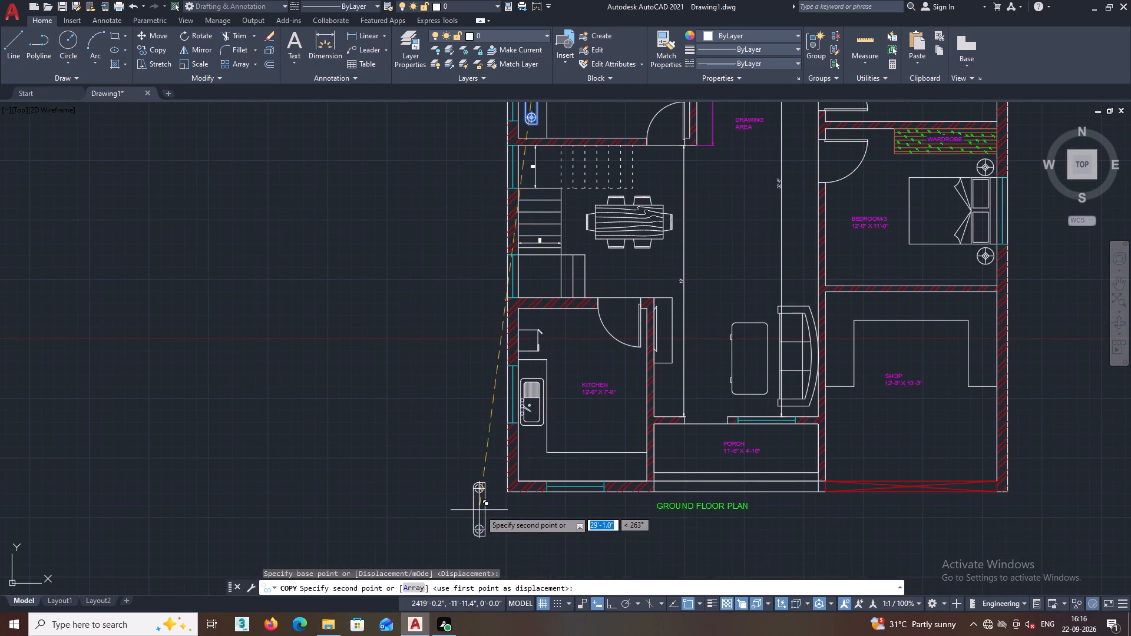
pyautogui.click(456, 472)
pyautogui.press('Escape')
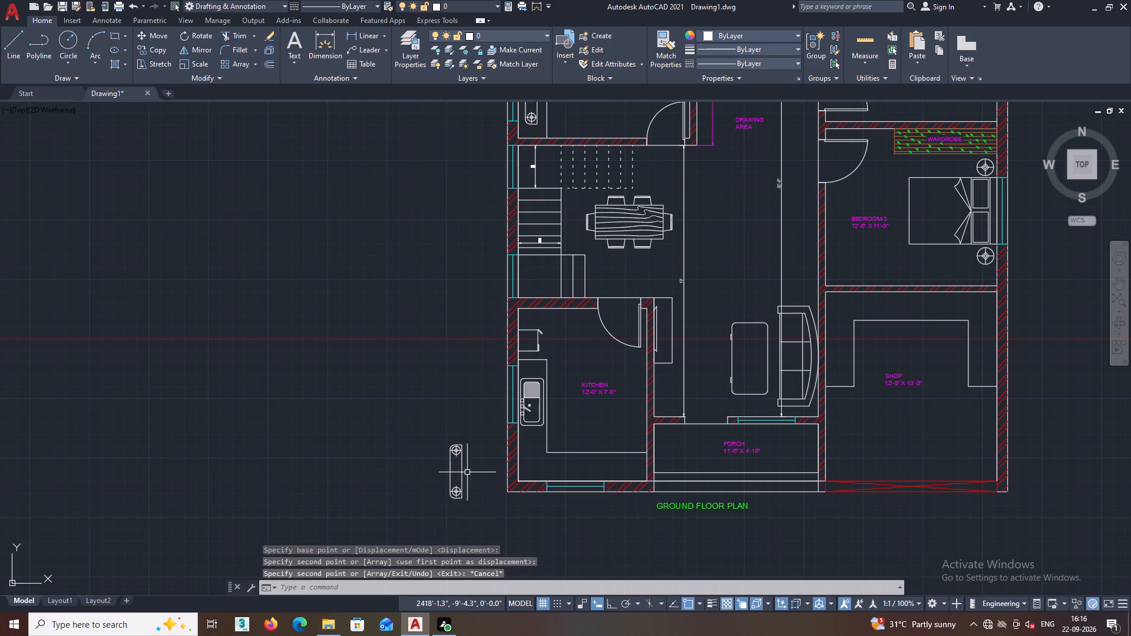
# Rotate the copied stove outside the porch-side kitchen by 90° with Ortho on.
pyautogui.click(463, 471)
pyautogui.rightClick(460, 362)
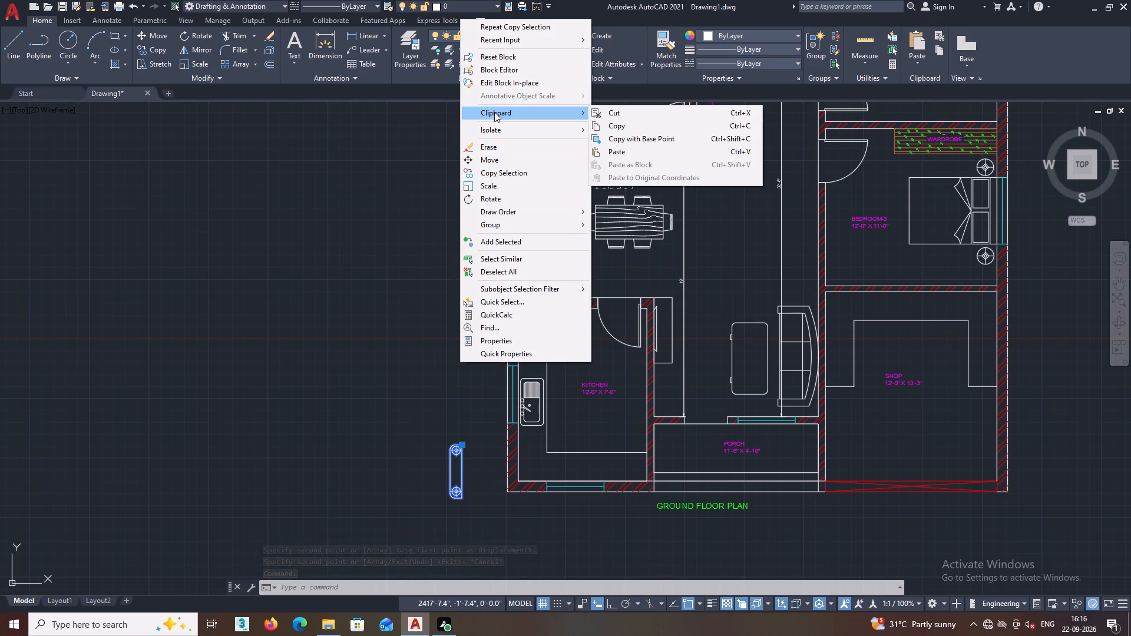
pyautogui.doubleClick(500, 197)
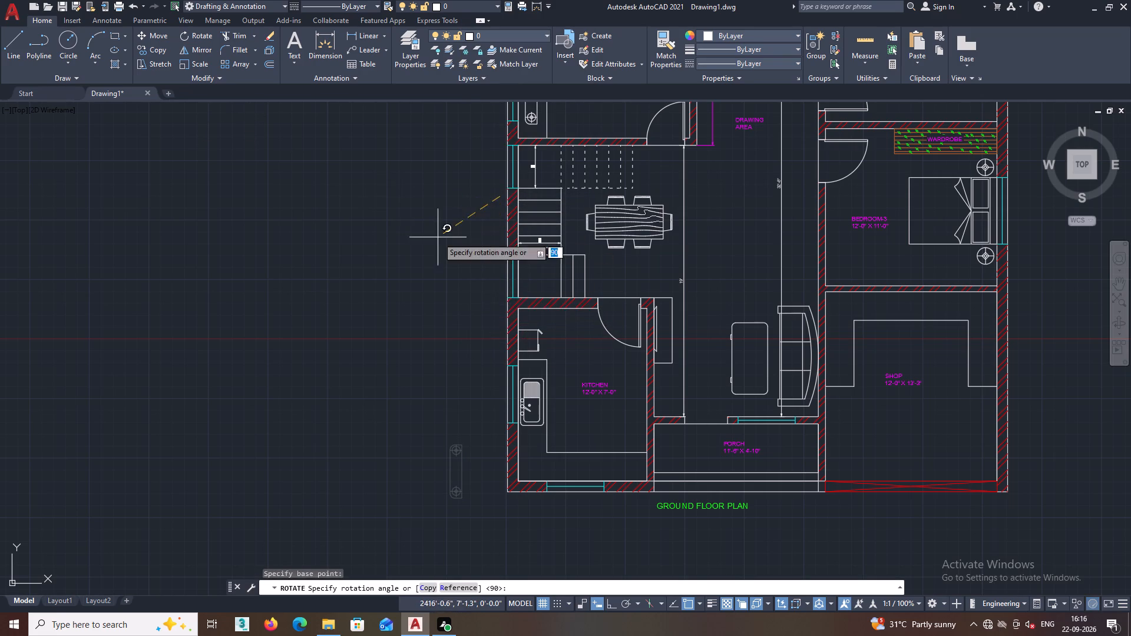
pyautogui.moveTo(465, 292); pyautogui.dragTo(474, 458, button='middle')
pyautogui.scroll(-2, 468, 446)
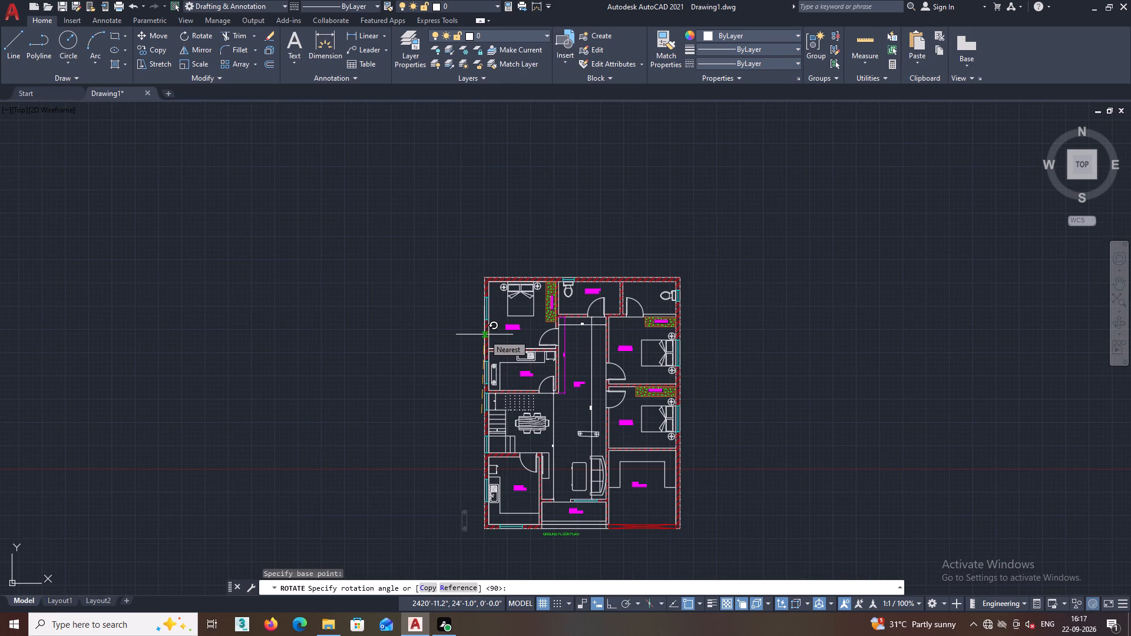
pyautogui.press('F8')
pyautogui.click(481, 336)
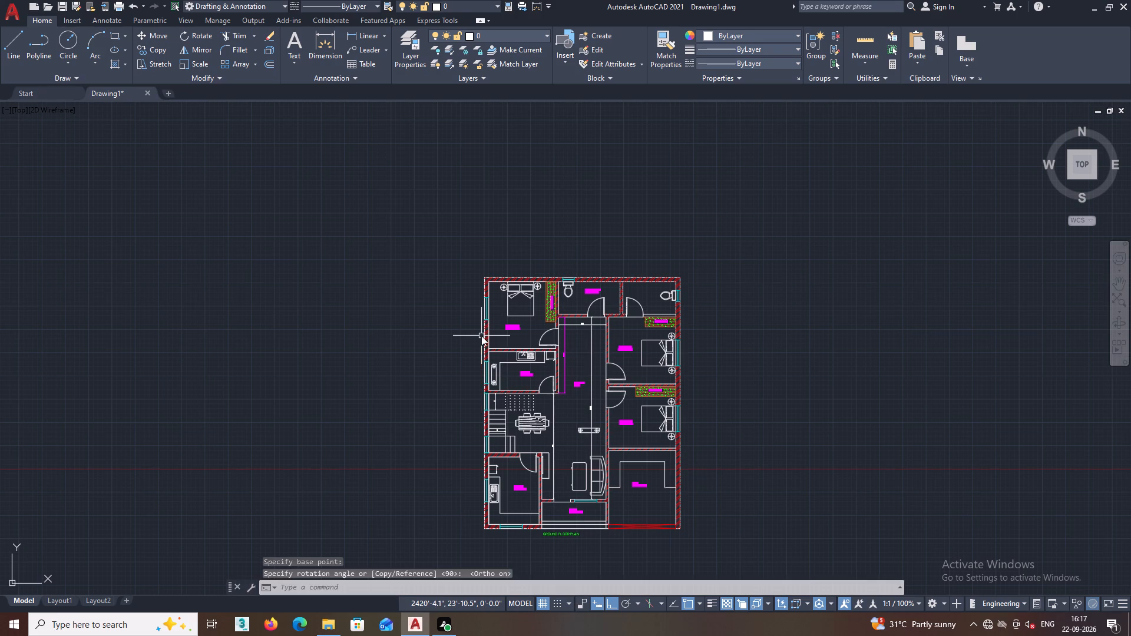
# Move the rotated stove from the drawing area onto the porch-side kitchen's counter in front of its front-wall window, with Ortho off.
pyautogui.scroll(2, 616, 427)
pyautogui.moveTo(611, 426); pyautogui.dragTo(624, 372, button='middle')
pyautogui.scroll(1, 605, 387)
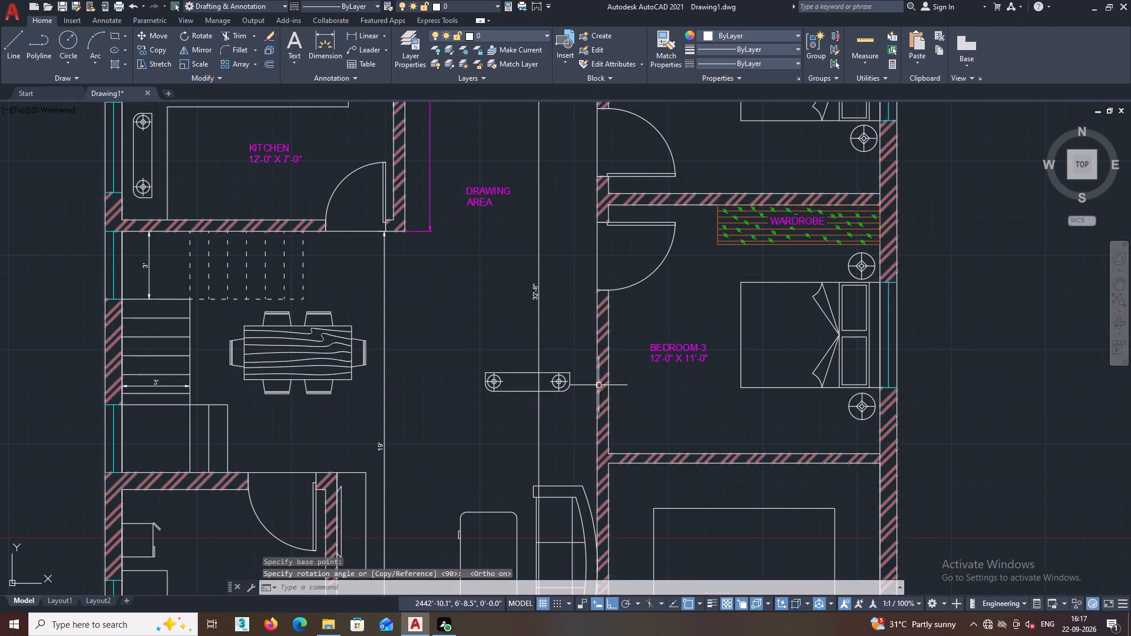
pyautogui.doubleClick(562, 375)
pyautogui.rightClick(561, 342)
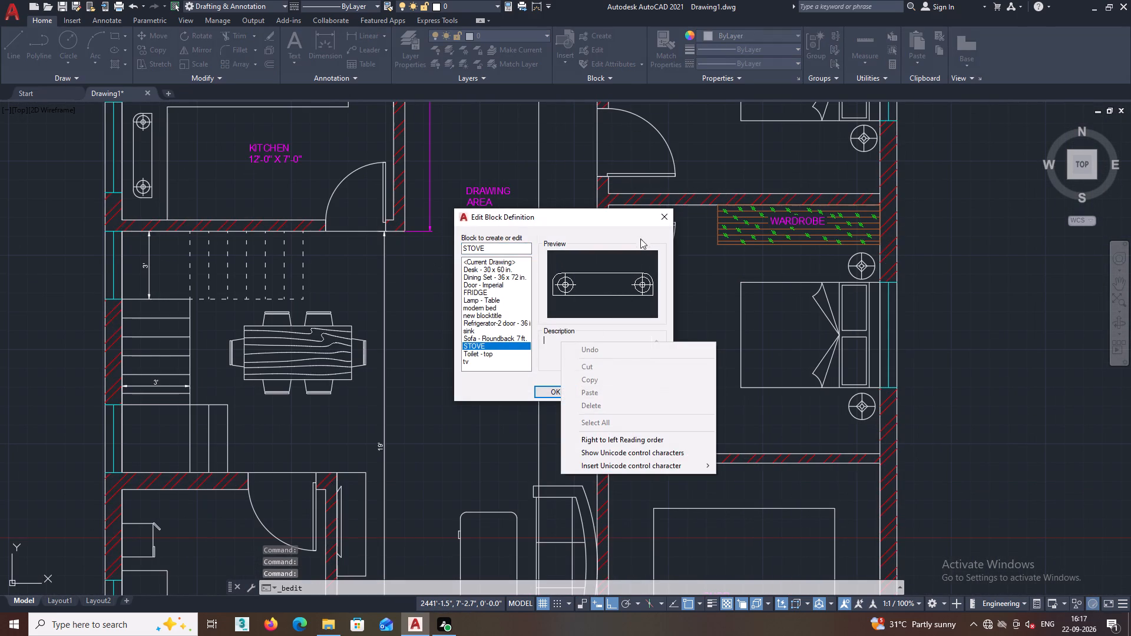
pyautogui.click(664, 218)
pyautogui.click(567, 380)
pyautogui.rightClick(563, 361)
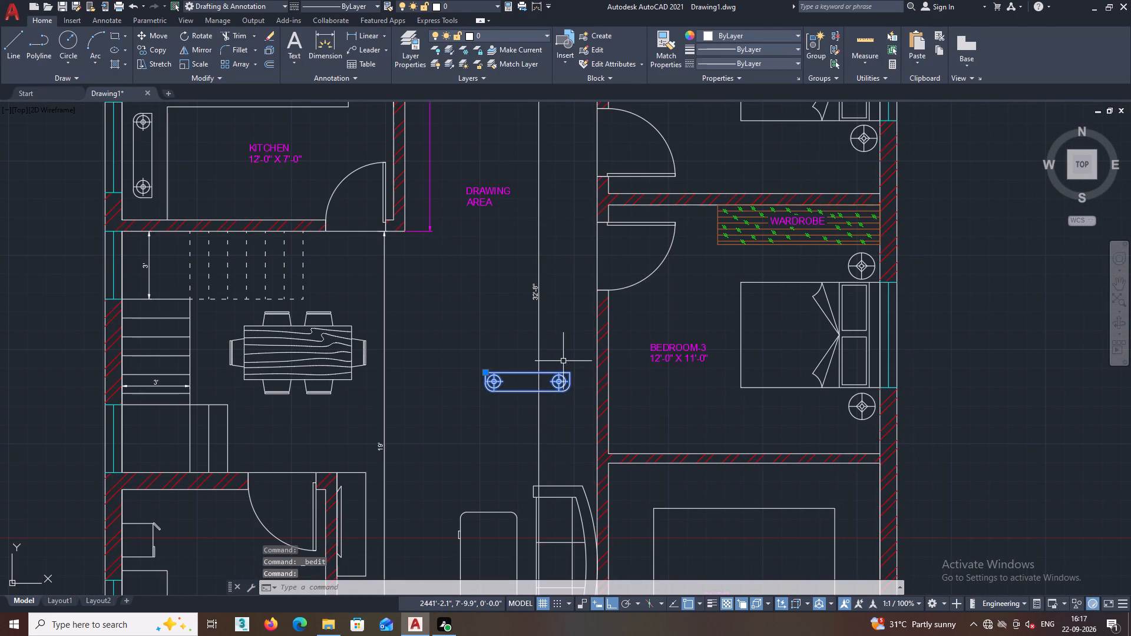
pyautogui.click(601, 160)
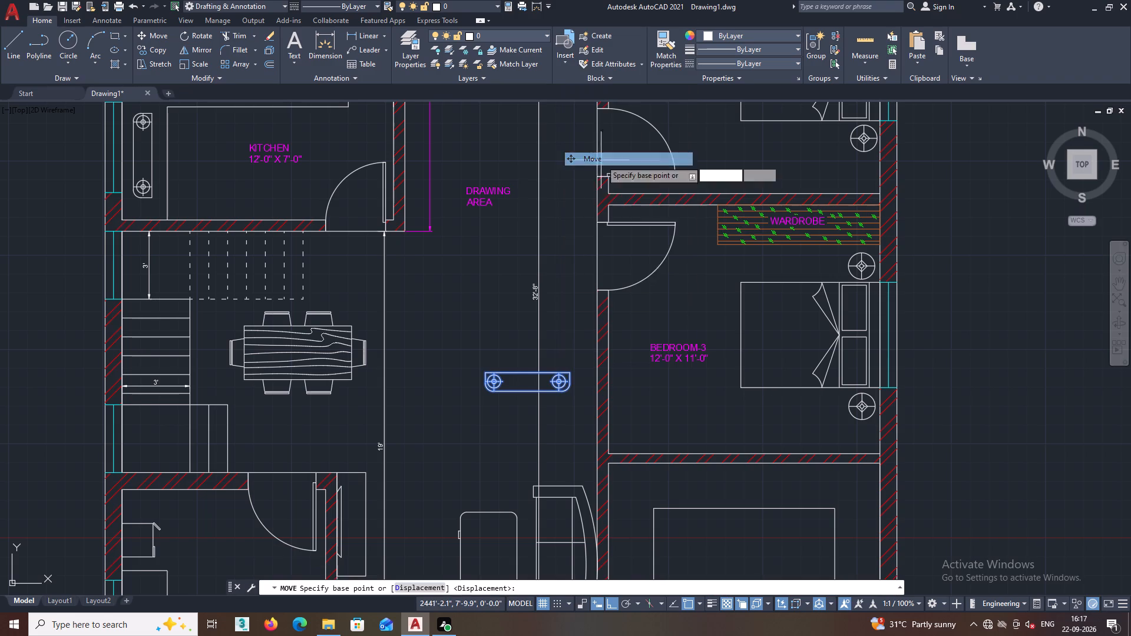
pyautogui.click(528, 383)
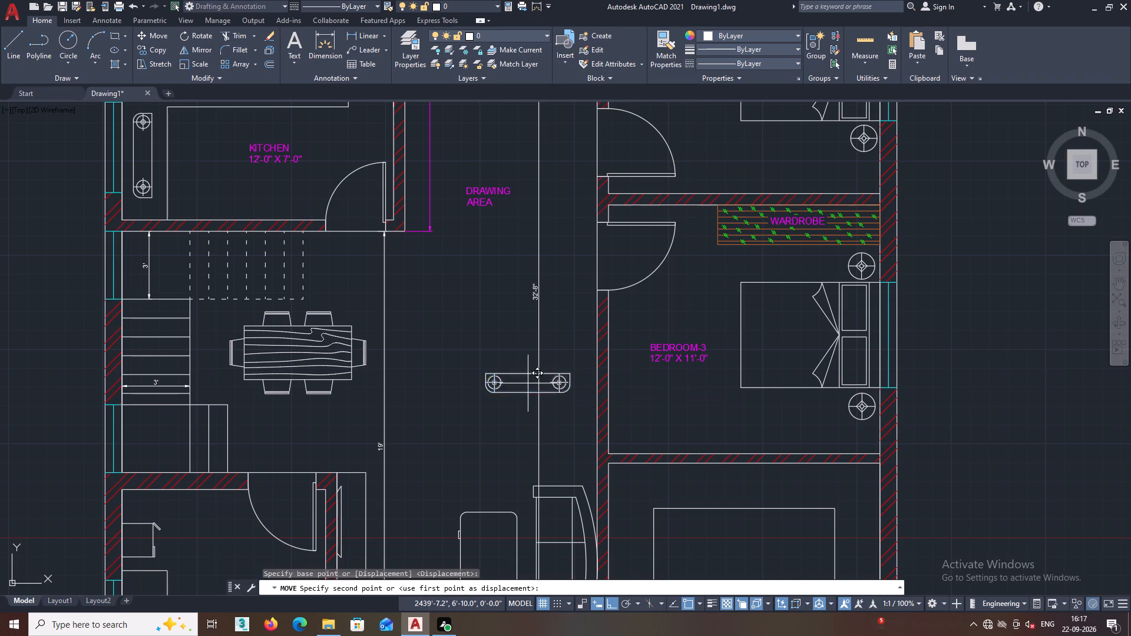
pyautogui.scroll(-2, 484, 450)
pyautogui.moveTo(464, 469); pyautogui.dragTo(501, 383, button='middle')
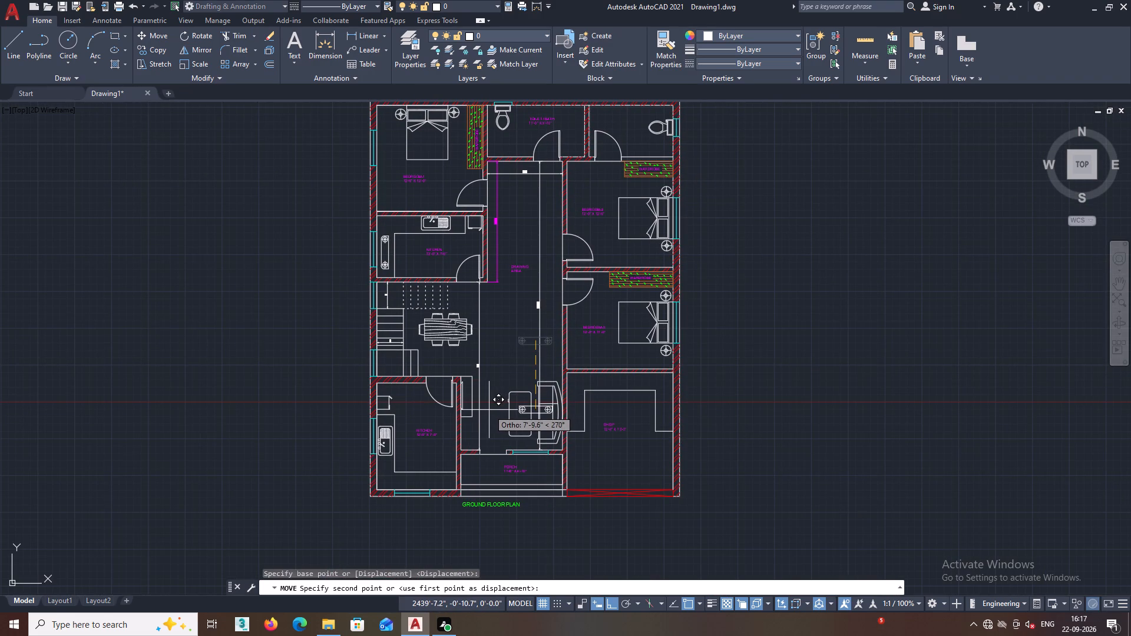
pyautogui.press('F8')
pyautogui.moveTo(426, 491); pyautogui.dragTo(448, 467, button='middle')
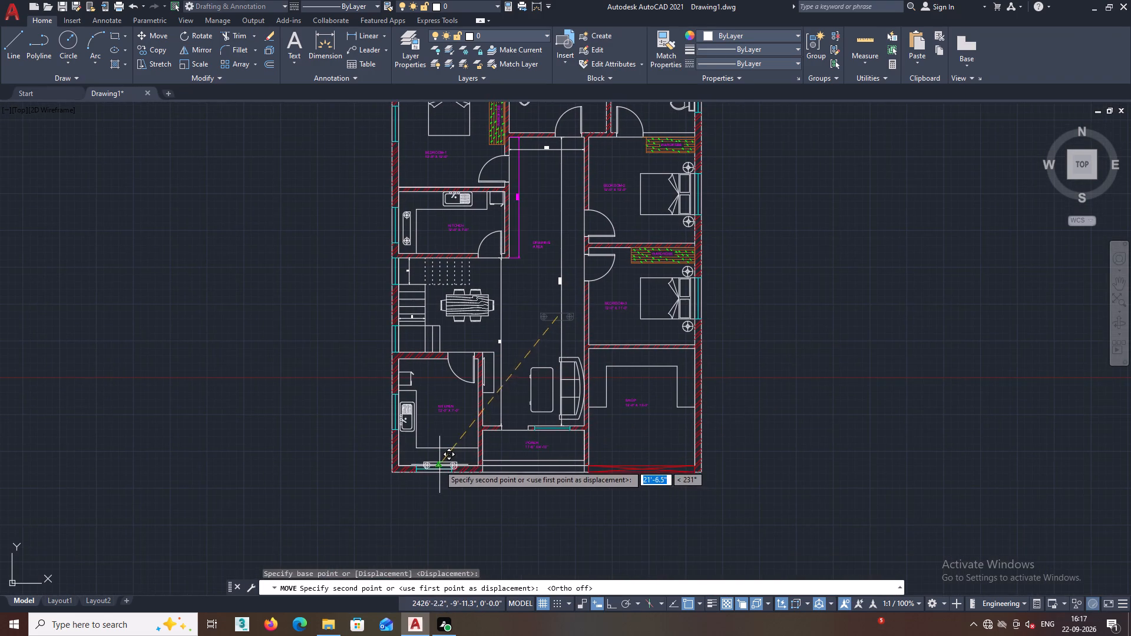
pyautogui.scroll(2, 439, 461)
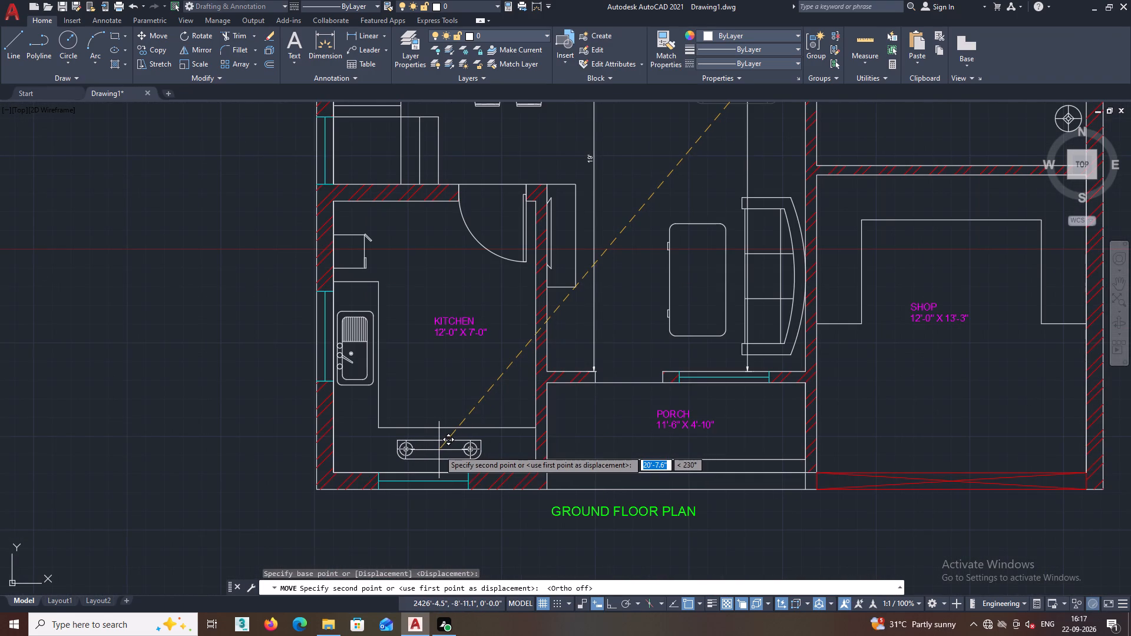
pyautogui.click(433, 452)
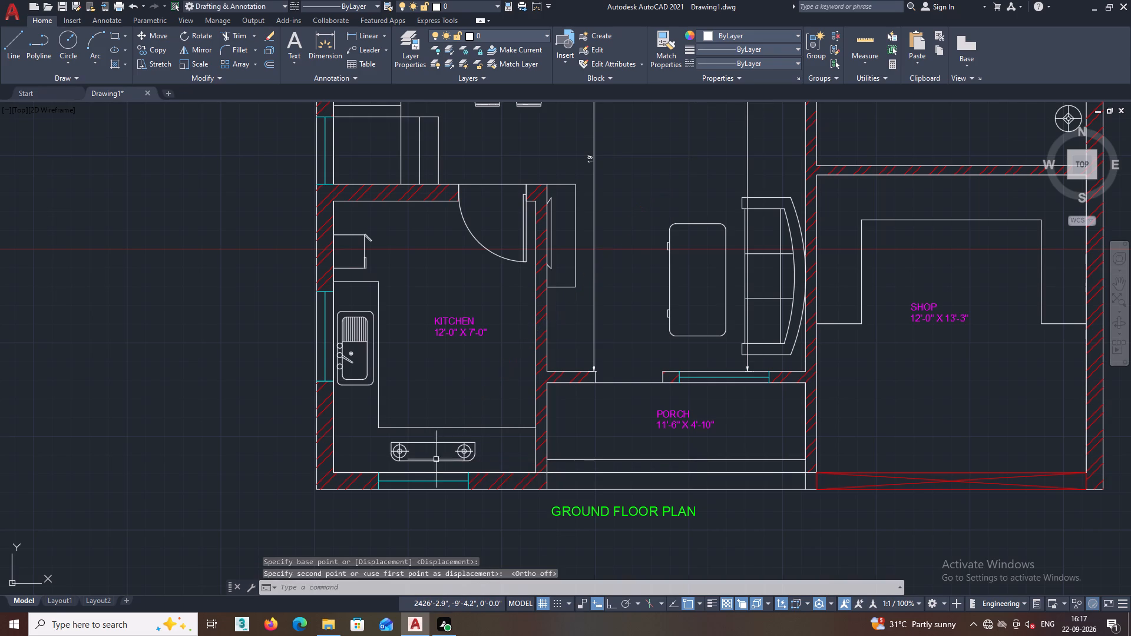
pyautogui.scroll(-1, 436, 484)
pyautogui.moveTo(469, 459); pyautogui.dragTo(476, 454, button='middle')
pyautogui.press('Escape')
# Review the furnished ground floor plan, examining the porch-side kitchen, porch, shop and overall layout.
pyautogui.moveTo(477, 455); pyautogui.dragTo(536, 387, button='middle')
pyautogui.moveTo(547, 400); pyautogui.dragTo(446, 399, button='middle')
pyautogui.moveTo(572, 420); pyautogui.dragTo(563, 434, button='middle')
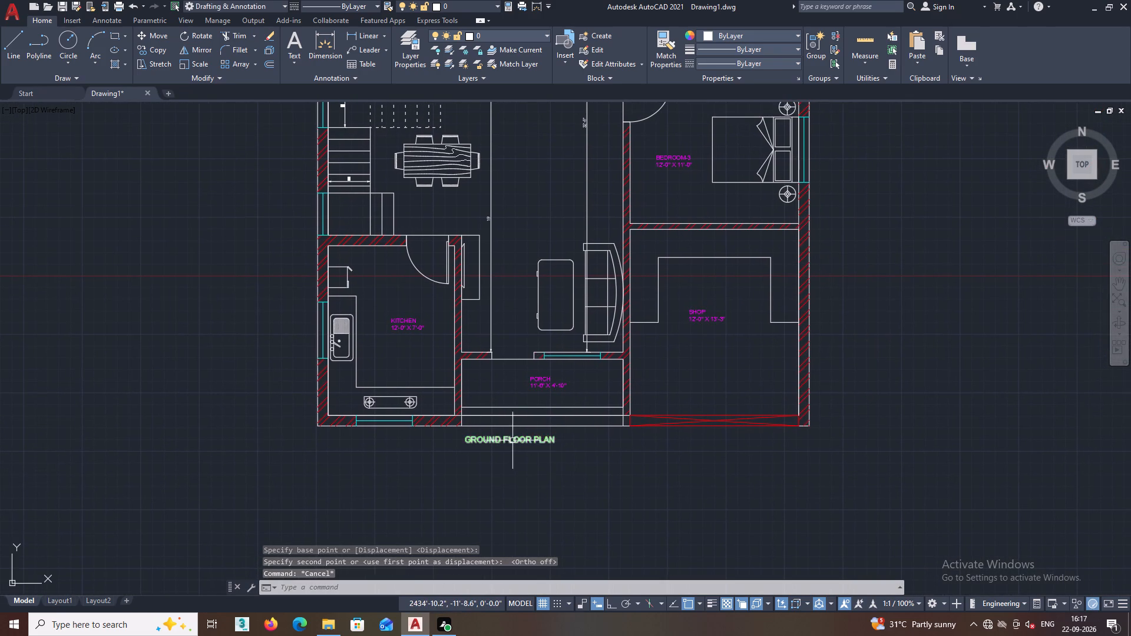
pyautogui.moveTo(515, 438); pyautogui.dragTo(436, 453, button='middle')
pyautogui.scroll(-2, 594, 447)
pyautogui.moveTo(598, 446); pyautogui.dragTo(564, 478, button='middle')
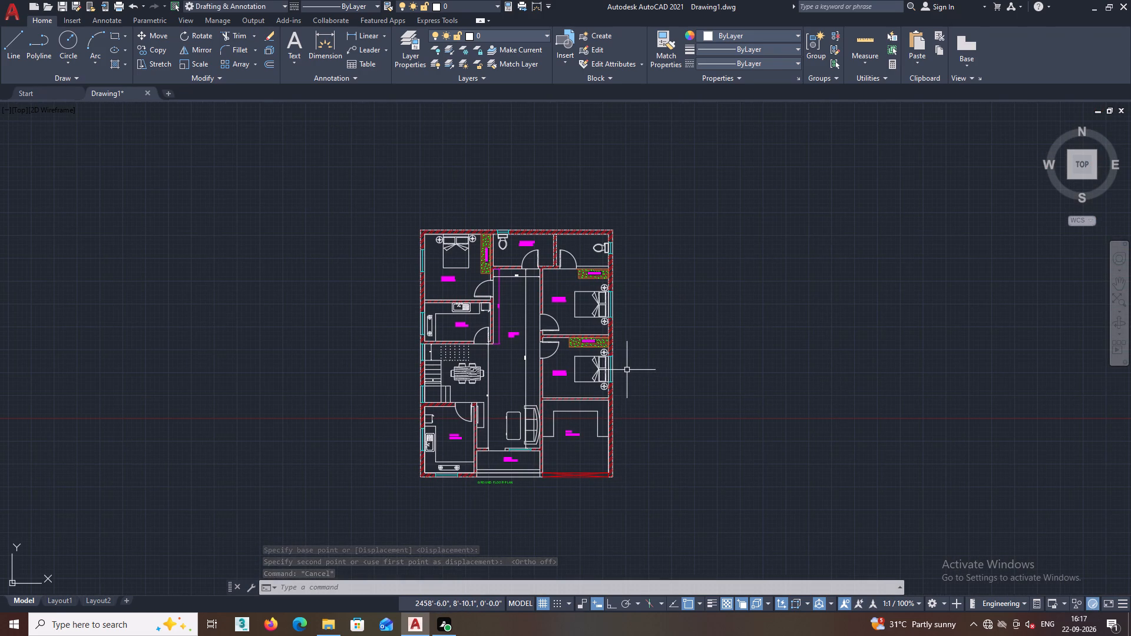
pyautogui.moveTo(617, 369); pyautogui.dragTo(603, 429, button='middle')
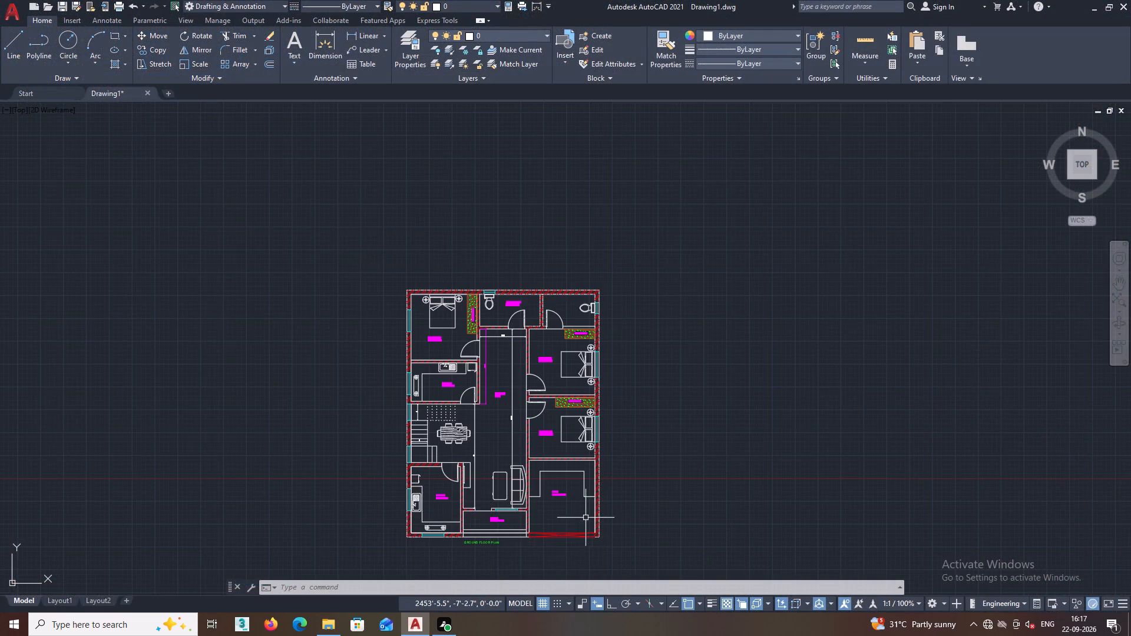
pyautogui.moveTo(586, 513); pyautogui.dragTo(579, 452, button='middle')
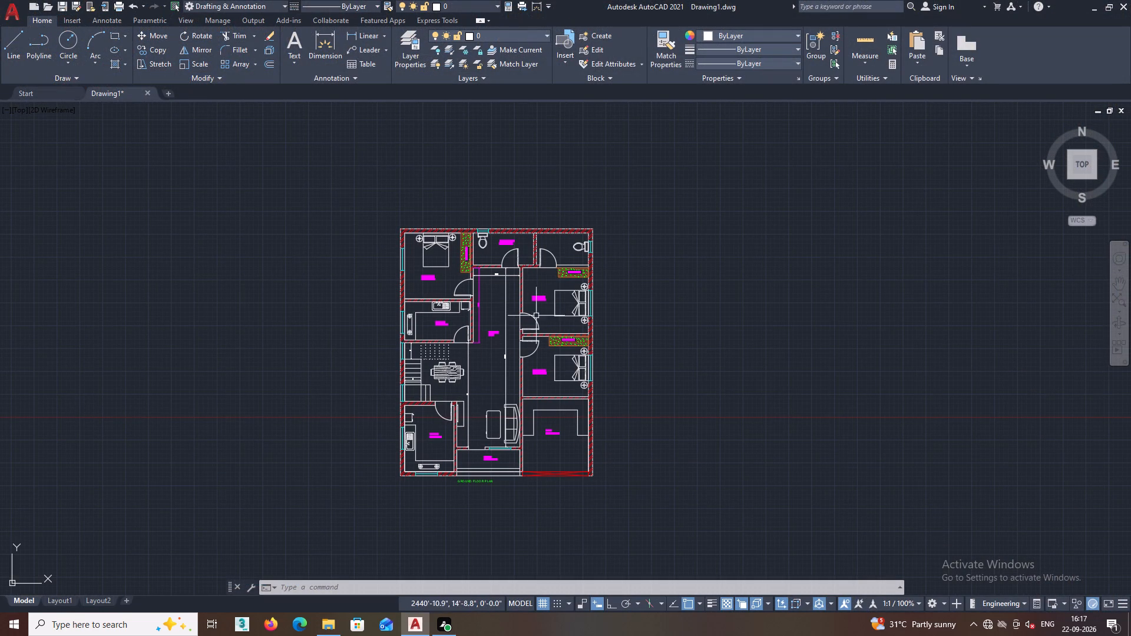
pyautogui.scroll(3, 500, 453)
pyautogui.moveTo(490, 469); pyautogui.dragTo(495, 431, button='middle')
pyautogui.moveTo(435, 470); pyautogui.dragTo(546, 496, button='middle')
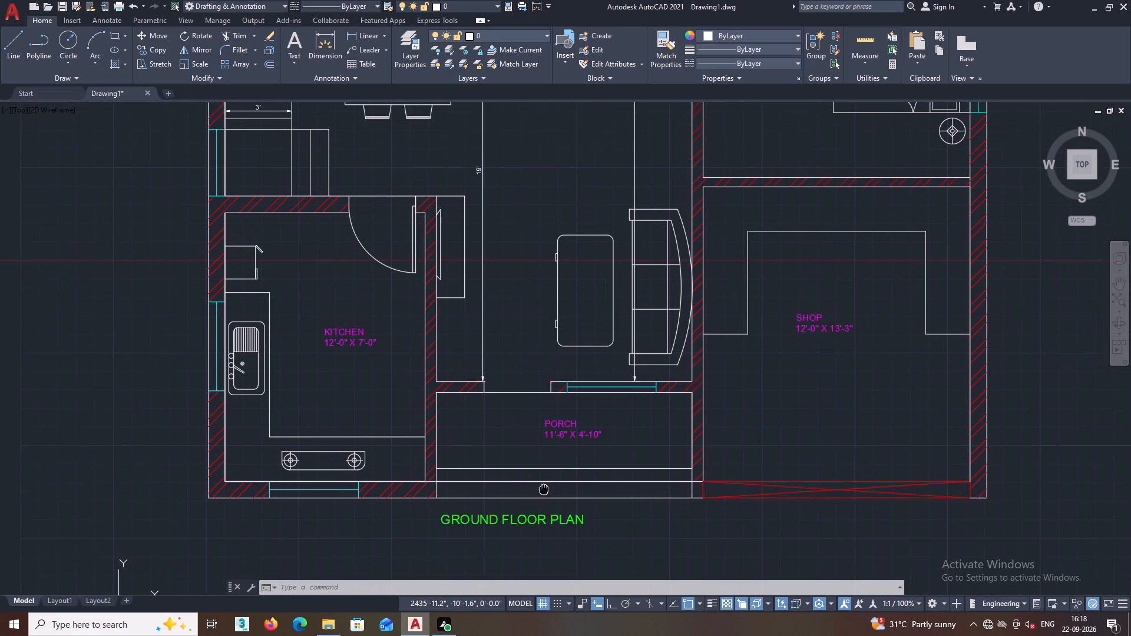
pyautogui.moveTo(546, 496); pyautogui.dragTo(554, 456, button='middle')
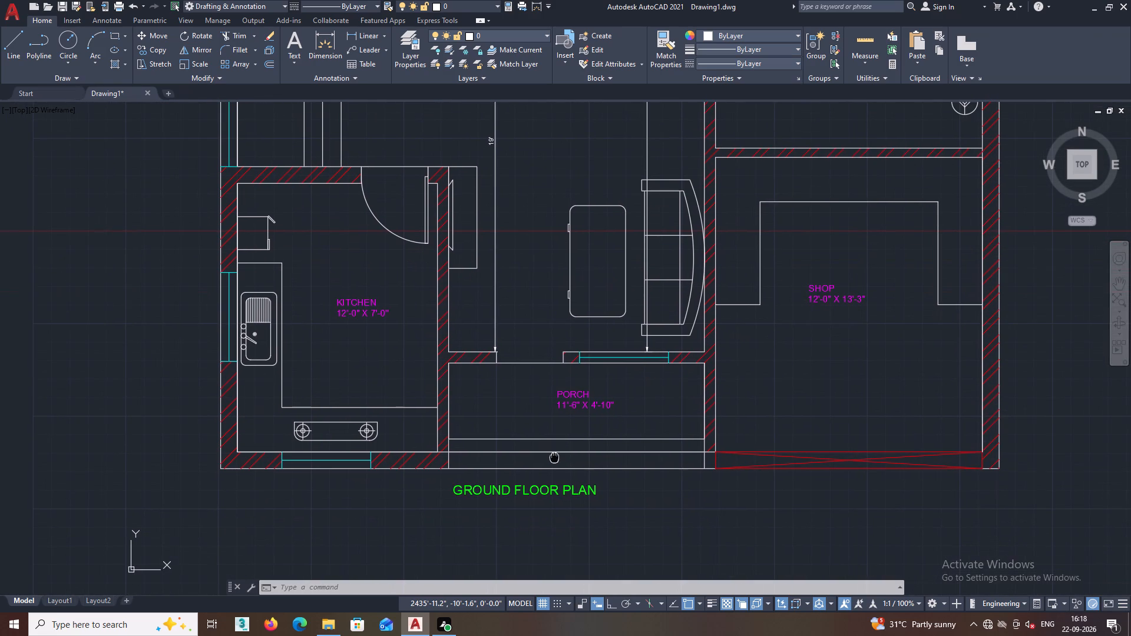
pyautogui.moveTo(554, 456); pyautogui.dragTo(548, 439, button='middle')
pyautogui.moveTo(572, 495); pyautogui.dragTo(548, 489, button='middle')
pyautogui.moveTo(571, 493); pyautogui.dragTo(511, 489, button='middle')
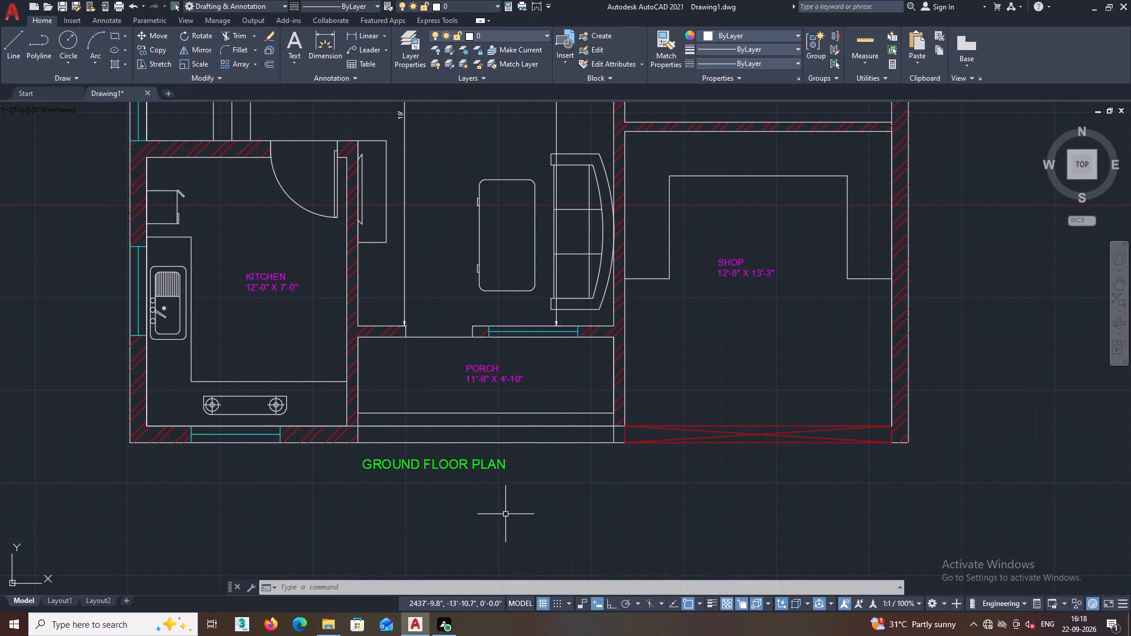
pyautogui.moveTo(499, 439); pyautogui.dragTo(439, 438, button='middle')
pyautogui.moveTo(485, 465); pyautogui.dragTo(468, 465, button='middle')
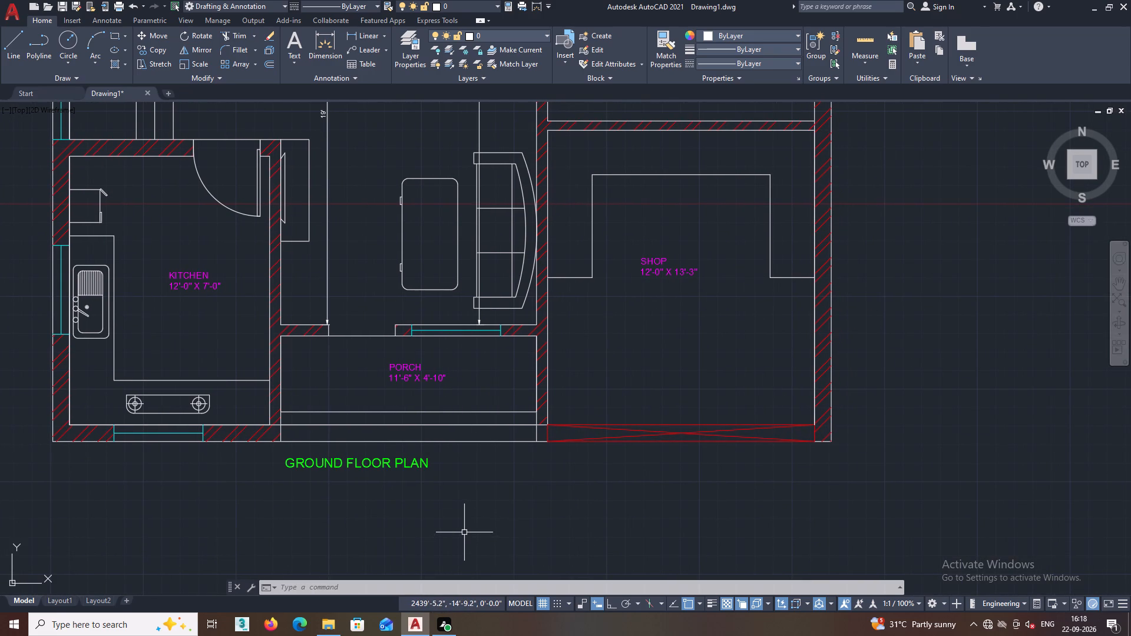
pyautogui.moveTo(465, 528); pyautogui.dragTo(431, 516, button='middle')
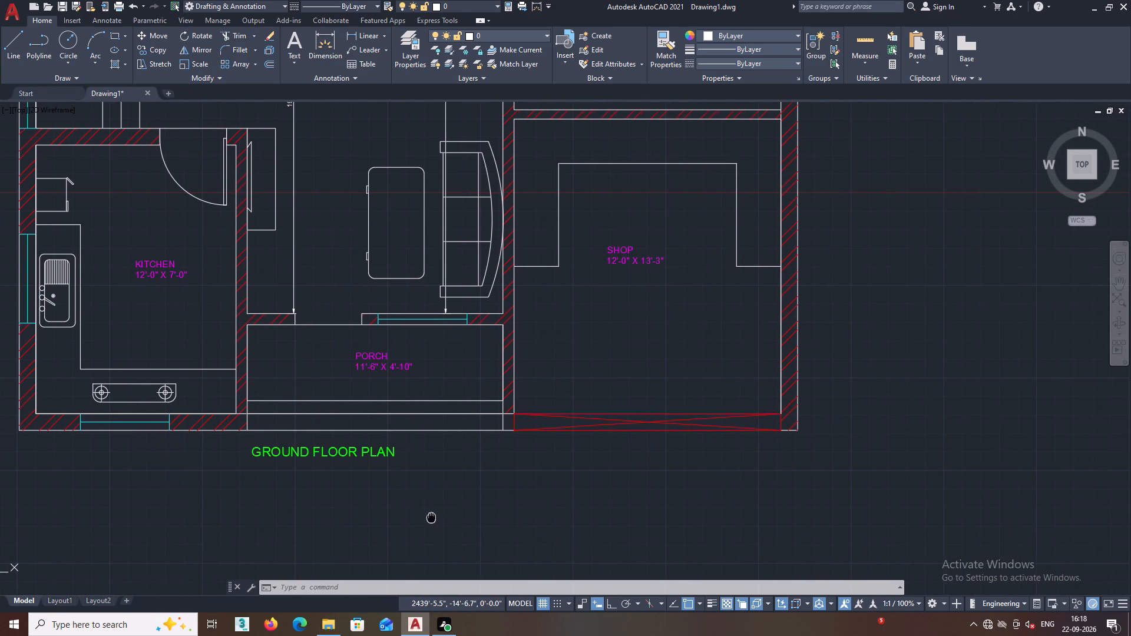
pyautogui.moveTo(431, 516); pyautogui.dragTo(415, 516, button='middle')
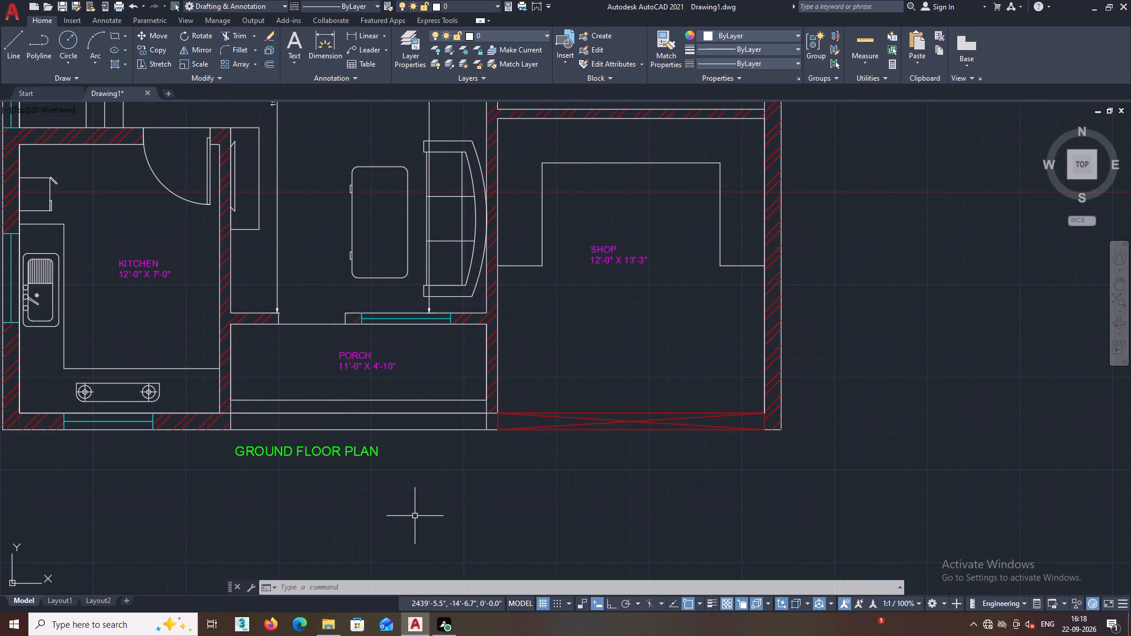
pyautogui.moveTo(426, 522); pyautogui.dragTo(411, 525, button='middle')
pyautogui.moveTo(460, 496); pyautogui.dragTo(460, 535, button='middle')
pyautogui.scroll(-1, 457, 509)
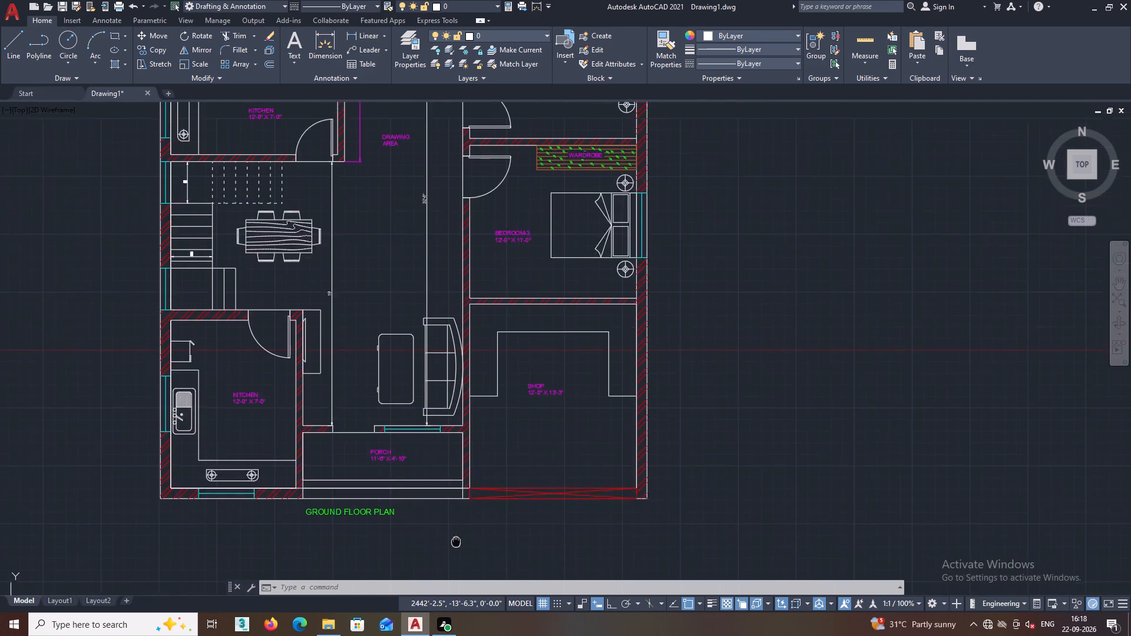
pyautogui.middleClick(475, 478)
pyautogui.scroll(-1, 475, 478)
pyautogui.moveTo(509, 398); pyautogui.dragTo(471, 529, button='middle')
pyautogui.scroll(-1, 508, 401)
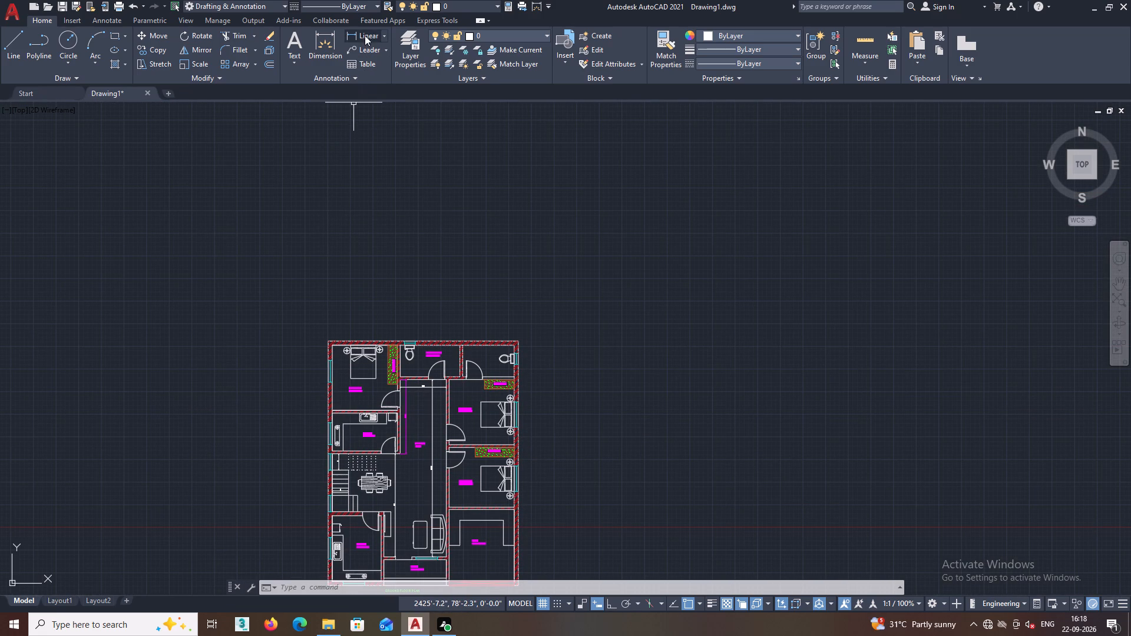
# Add a linear dimension for the building's overall width, just outside the rear wall above BEDROOM-1 and TOILET / BATH.
pyautogui.click(365, 35)
pyautogui.moveTo(467, 247); pyautogui.dragTo(459, 174, button='middle')
pyautogui.scroll(3, 509, 259)
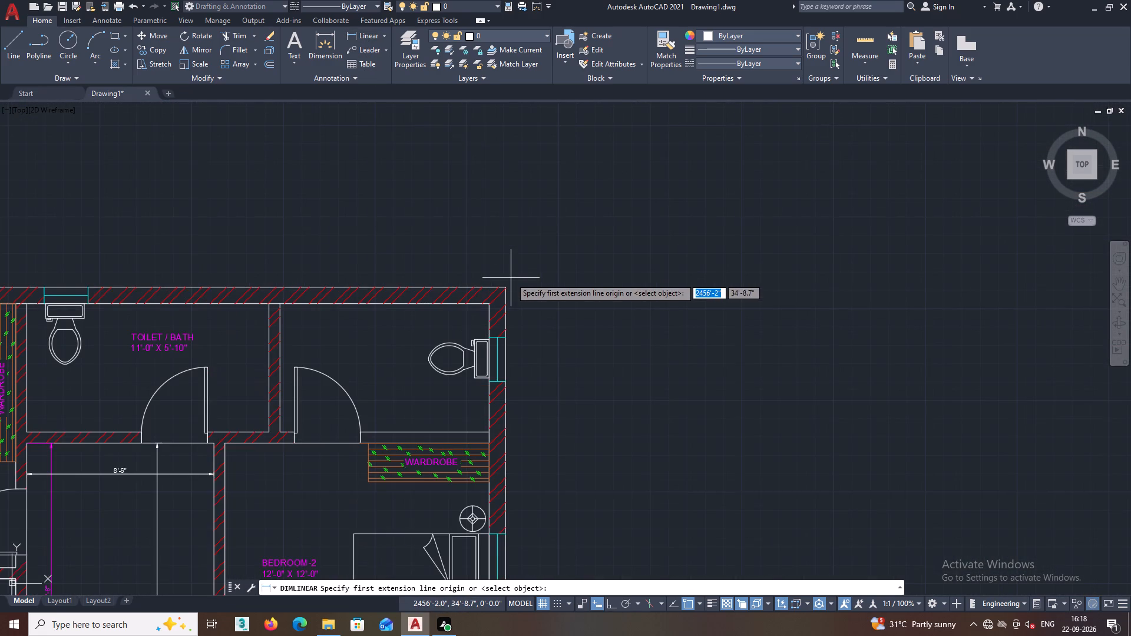
pyautogui.moveTo(511, 278); pyautogui.dragTo(503, 253, button='middle')
pyautogui.click(498, 261)
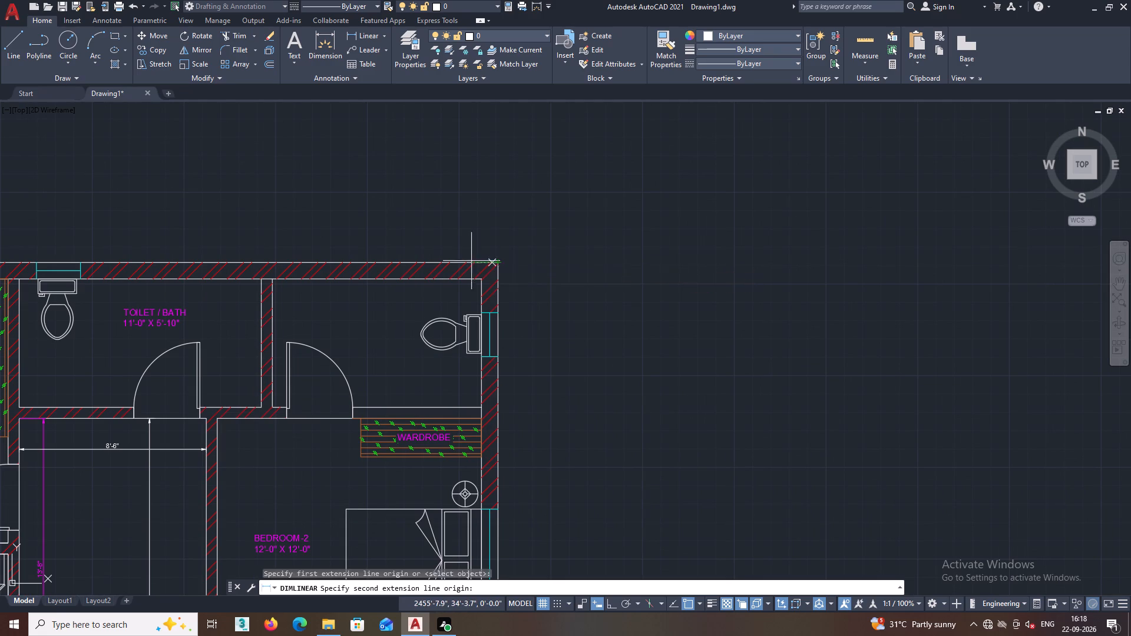
pyautogui.moveTo(435, 261); pyautogui.dragTo(739, 248, button='middle')
pyautogui.moveTo(177, 242); pyautogui.dragTo(439, 243, button='middle')
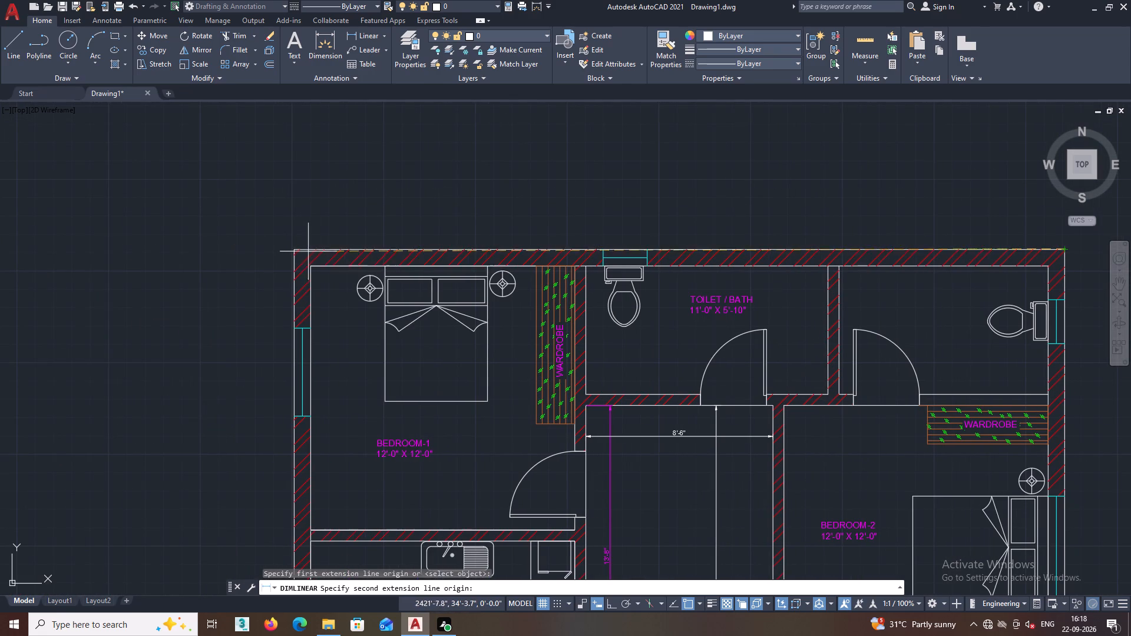
pyautogui.click(293, 247)
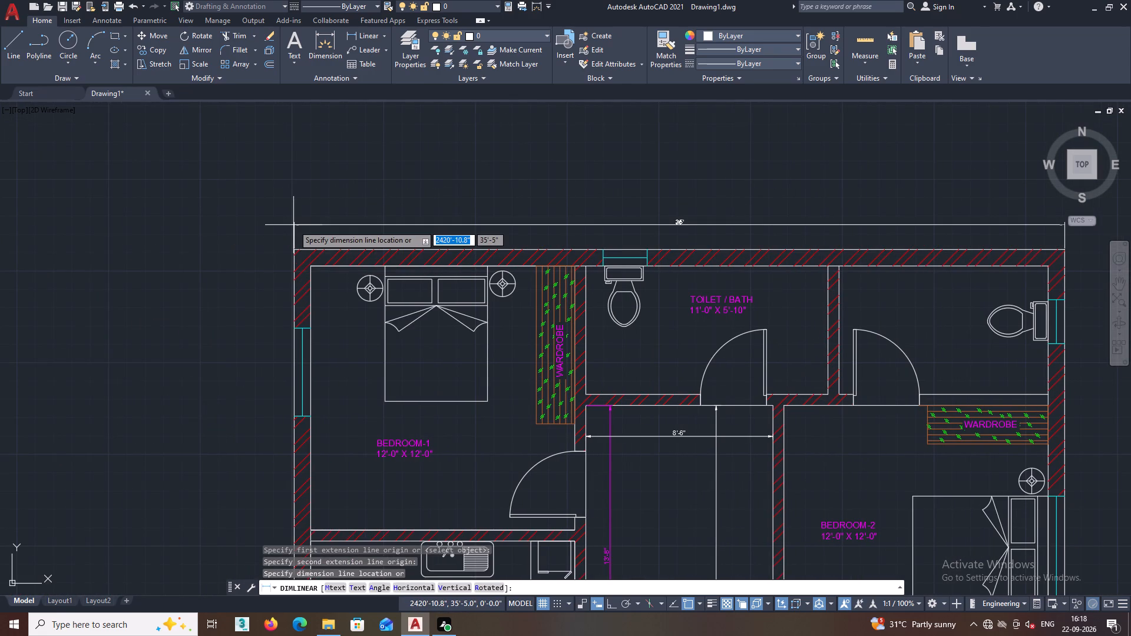
pyautogui.scroll(1, 293, 223)
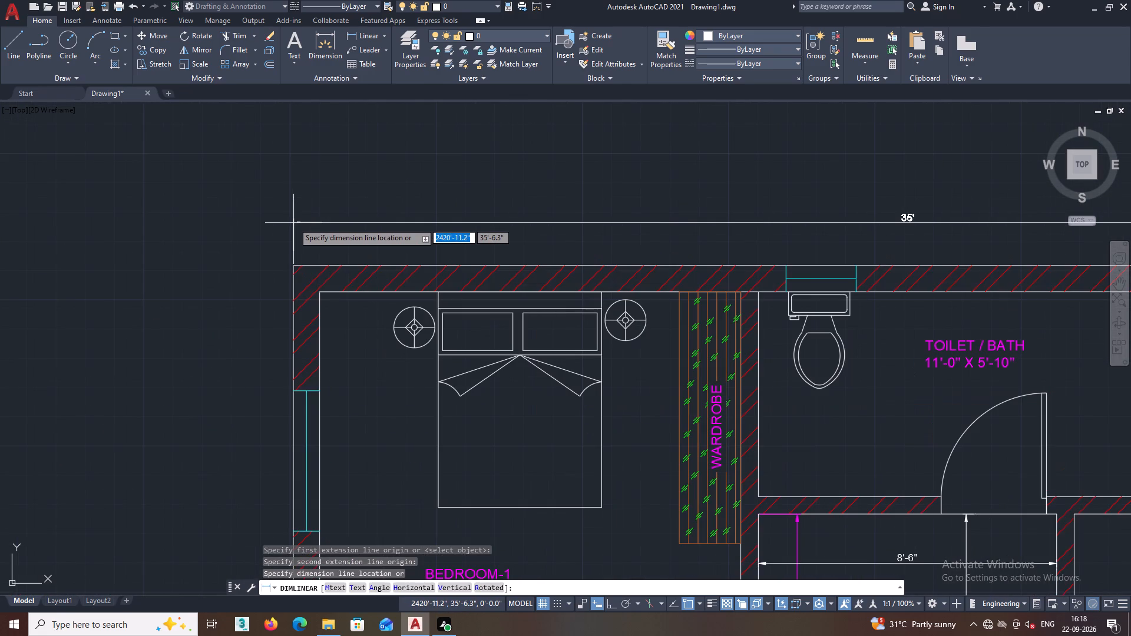
pyautogui.click(293, 223)
# Add a linear dimension for the building's overall depth, just outside the exterior wall alongside BEDROOM-2, BEDROOM-3 and SHOP.
pyautogui.moveTo(705, 238); pyautogui.dragTo(335, 182, button='middle')
pyautogui.scroll(1, 457, 201)
pyautogui.scroll(-3, 457, 201)
pyautogui.moveTo(537, 228); pyautogui.dragTo(329, 236, button='middle')
pyautogui.press('space')
pyautogui.scroll(1, 522, 213)
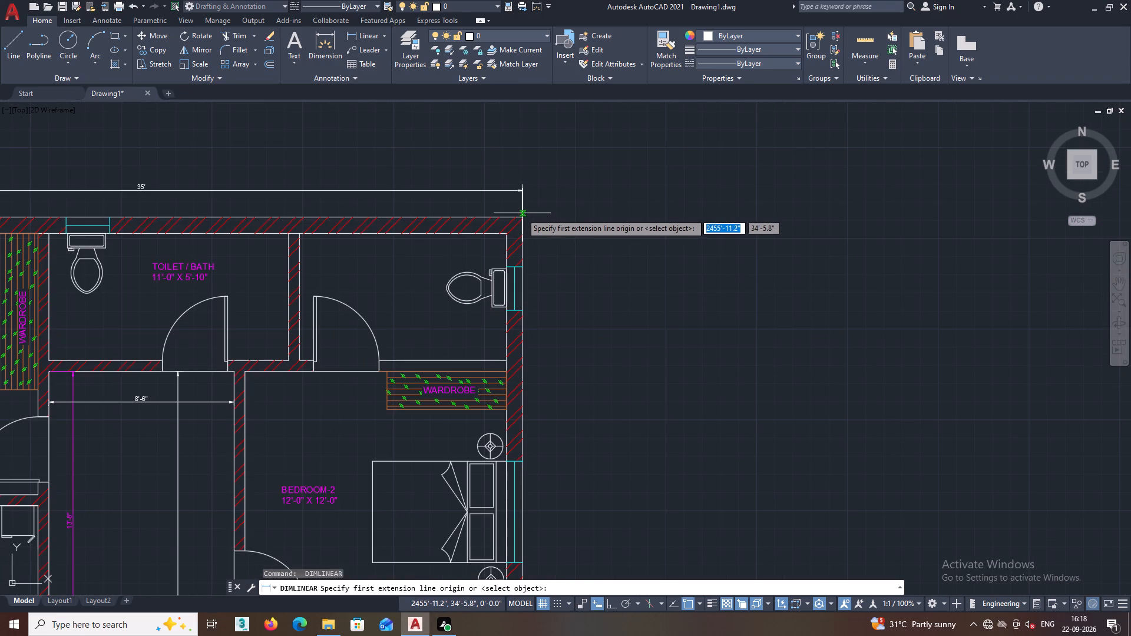
pyautogui.click(521, 217)
pyautogui.scroll(-2, 515, 276)
pyautogui.moveTo(508, 383); pyautogui.dragTo(536, 198, button='middle')
pyautogui.moveTo(551, 357); pyautogui.dragTo(570, 280, button='middle')
pyautogui.scroll(1, 561, 367)
pyautogui.moveTo(560, 375); pyautogui.dragTo(549, 385, button='middle')
pyautogui.scroll(2, 554, 389)
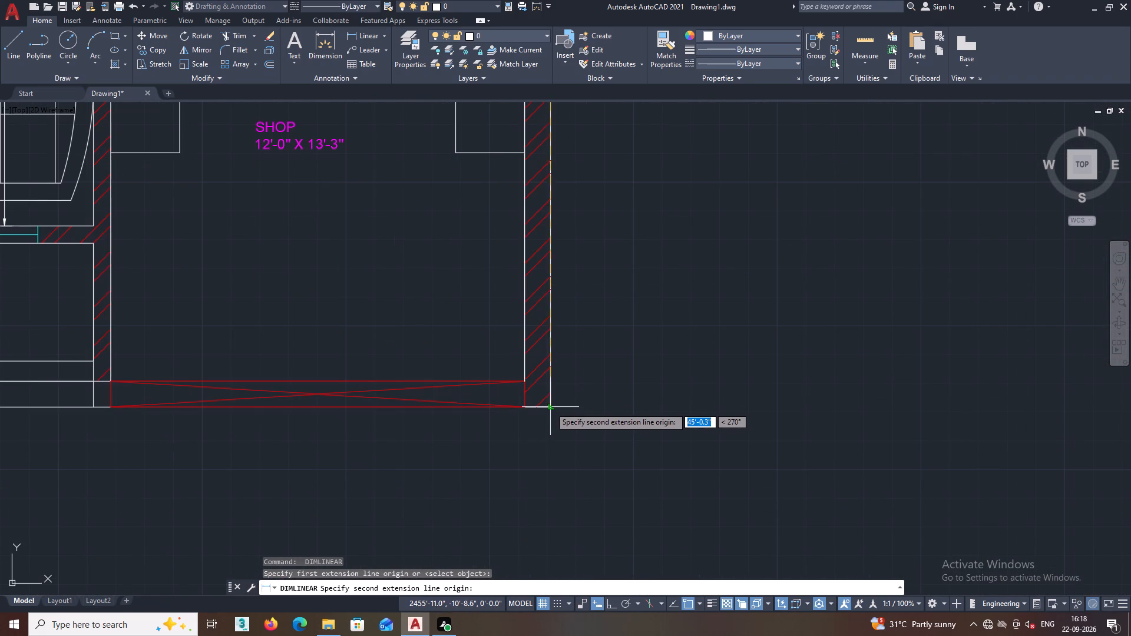
pyautogui.click(550, 406)
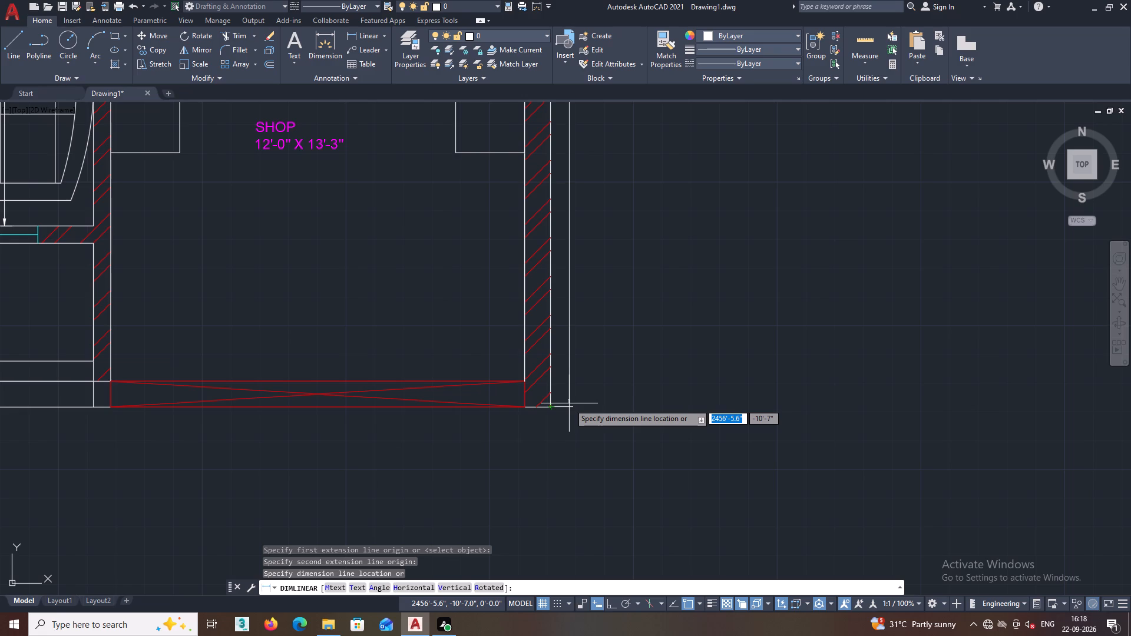
pyautogui.click(569, 403)
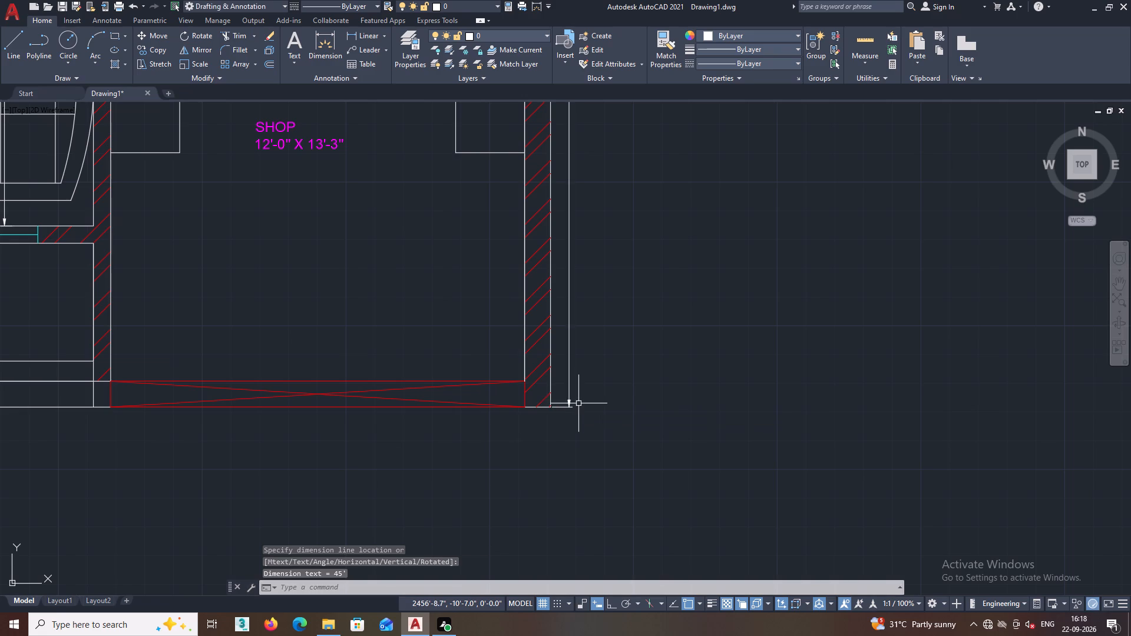
pyautogui.scroll(-2, 578, 403)
pyautogui.moveTo(578, 403); pyautogui.dragTo(562, 602, button='middle')
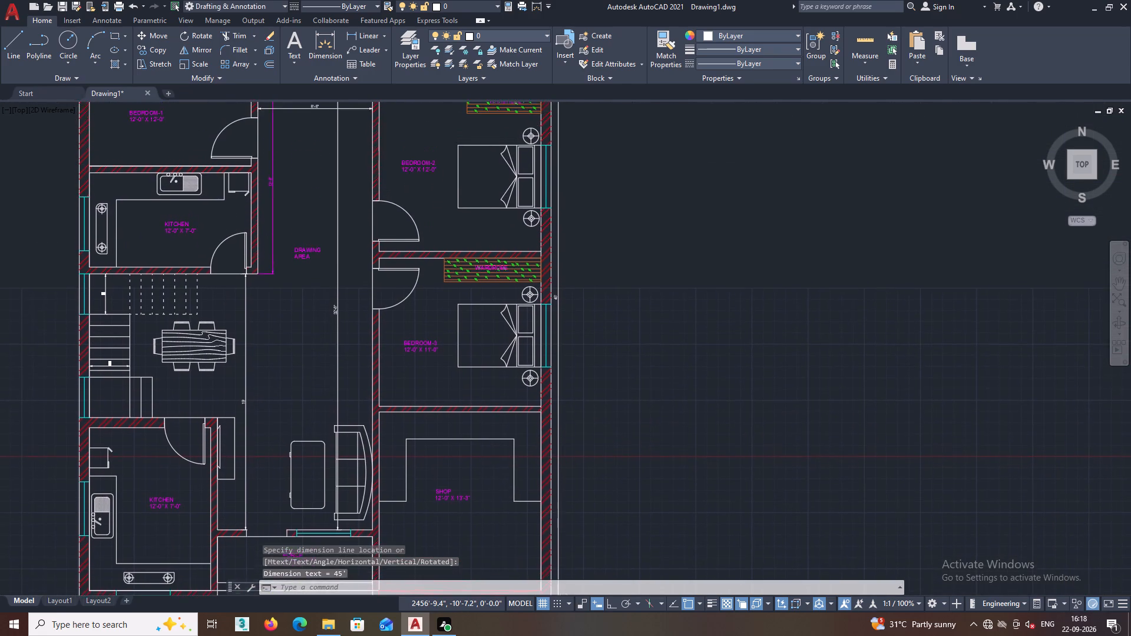
# Review the dimensioned ground floor plan, examining the porch-side kitchen, porch, shop, bedrooms and drawing area.
pyautogui.moveTo(562, 602); pyautogui.dragTo(561, 593, button='middle')
pyautogui.moveTo(584, 396); pyautogui.dragTo(589, 368, button='middle')
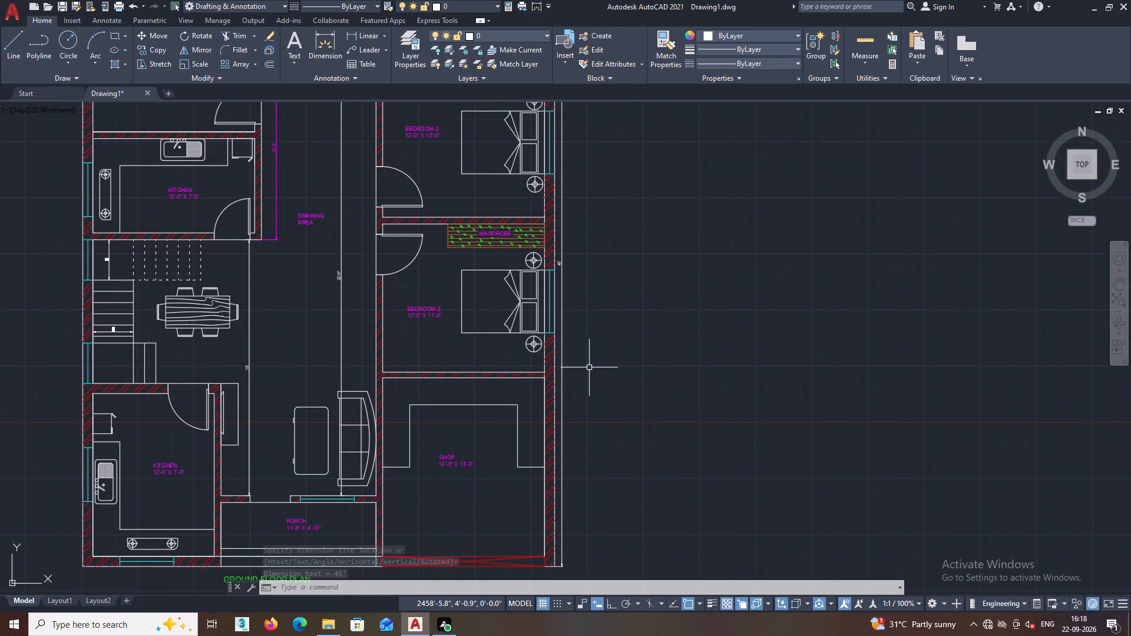
pyautogui.moveTo(589, 367); pyautogui.dragTo(606, 327, button='middle')
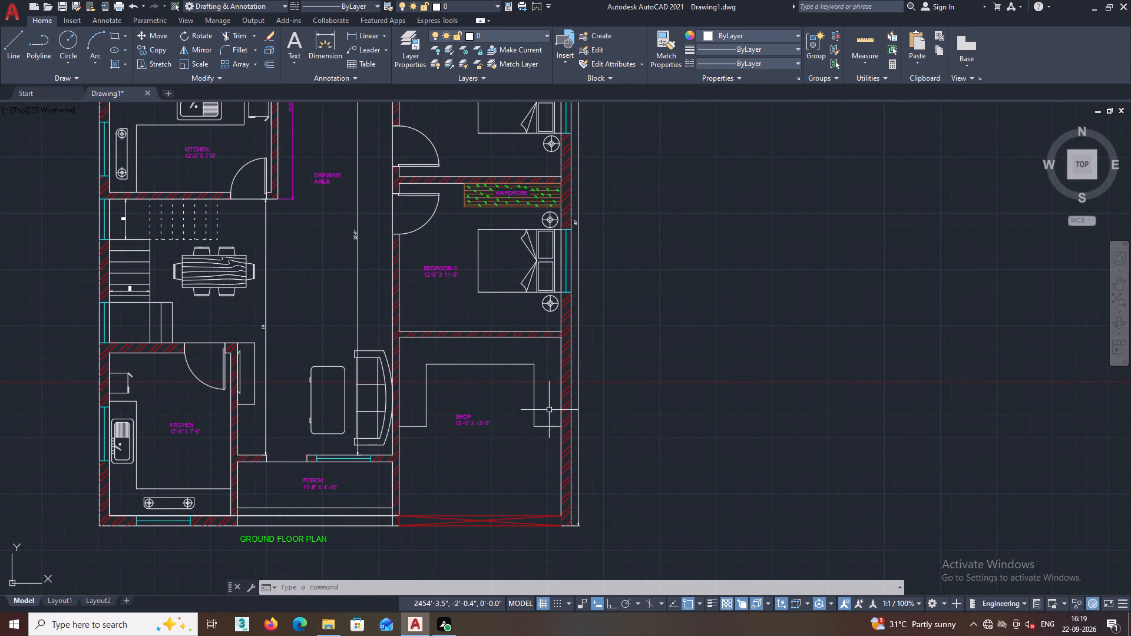
pyautogui.moveTo(508, 442); pyautogui.dragTo(546, 398, button='middle')
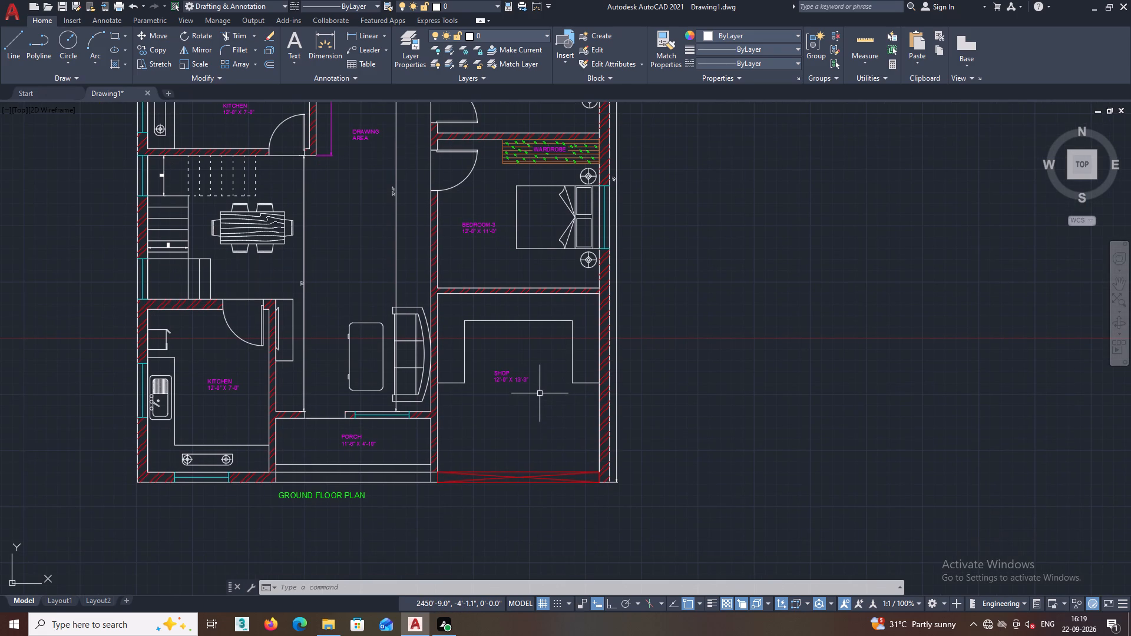
pyautogui.moveTo(524, 398); pyautogui.dragTo(535, 383, button='middle')
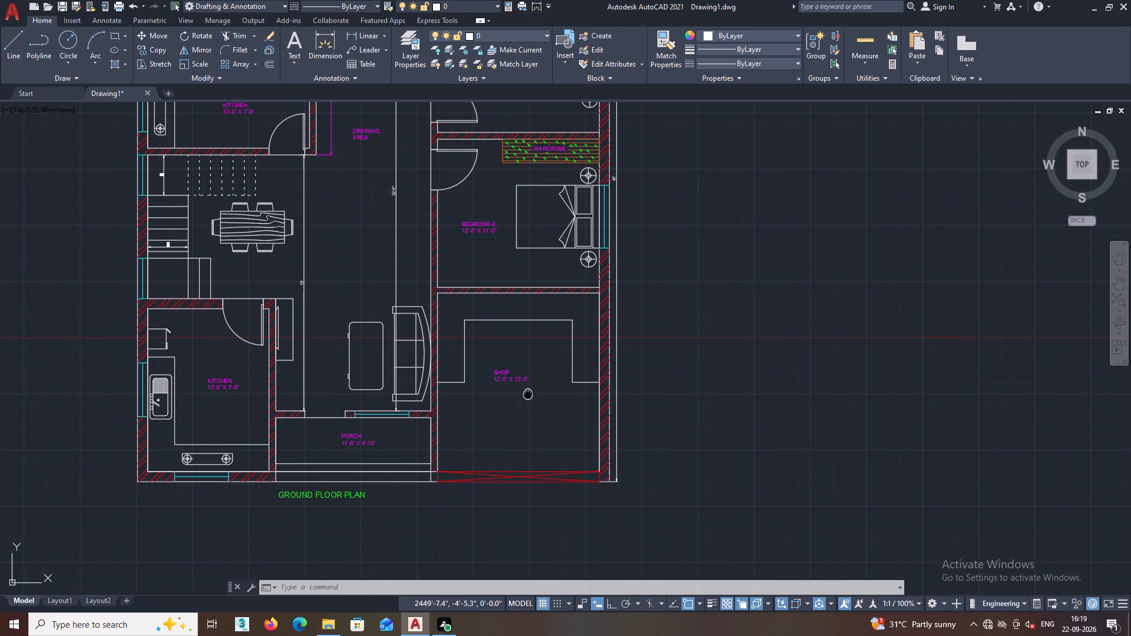
pyautogui.moveTo(535, 383); pyautogui.dragTo(547, 367, button='middle')
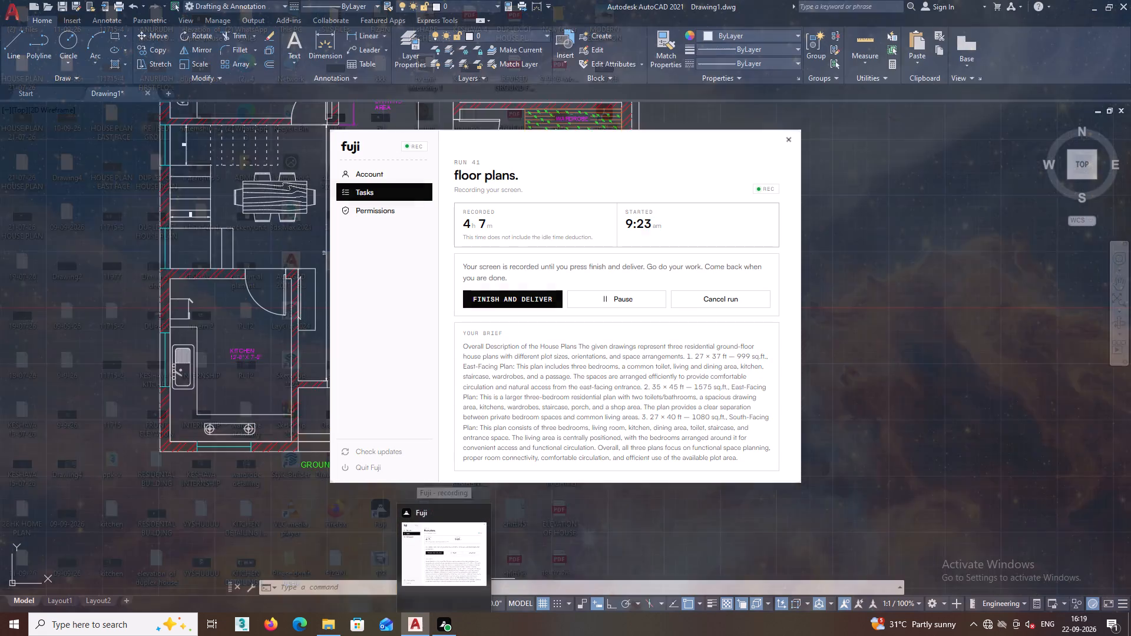
pyautogui.moveTo(587, 472); pyautogui.dragTo(615, 440, button='middle')
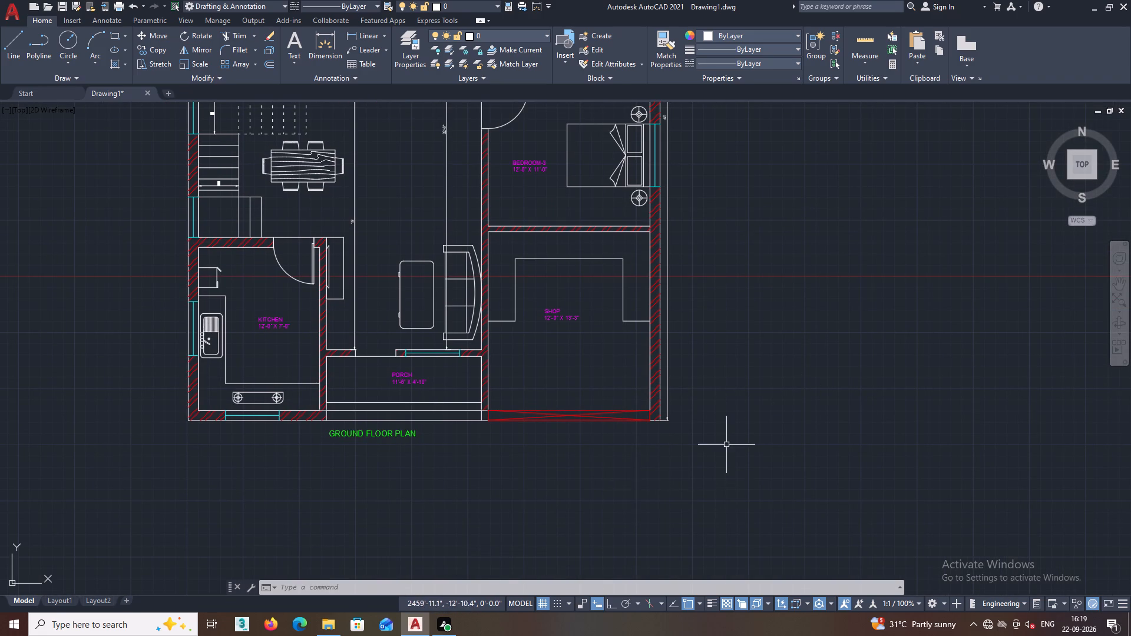
pyautogui.scroll(-1, 744, 432)
pyautogui.moveTo(744, 432); pyautogui.dragTo(763, 409, button='middle')
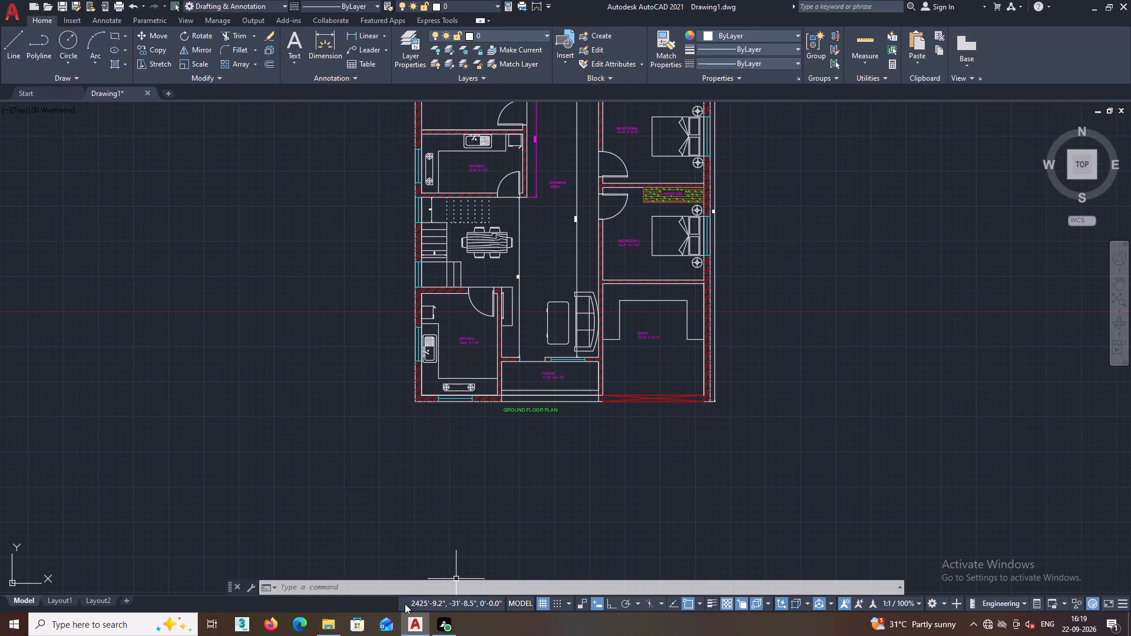
pyautogui.moveTo(572, 467); pyautogui.dragTo(480, 493, button='middle')
pyautogui.moveTo(562, 434); pyautogui.dragTo(540, 470, button='middle')
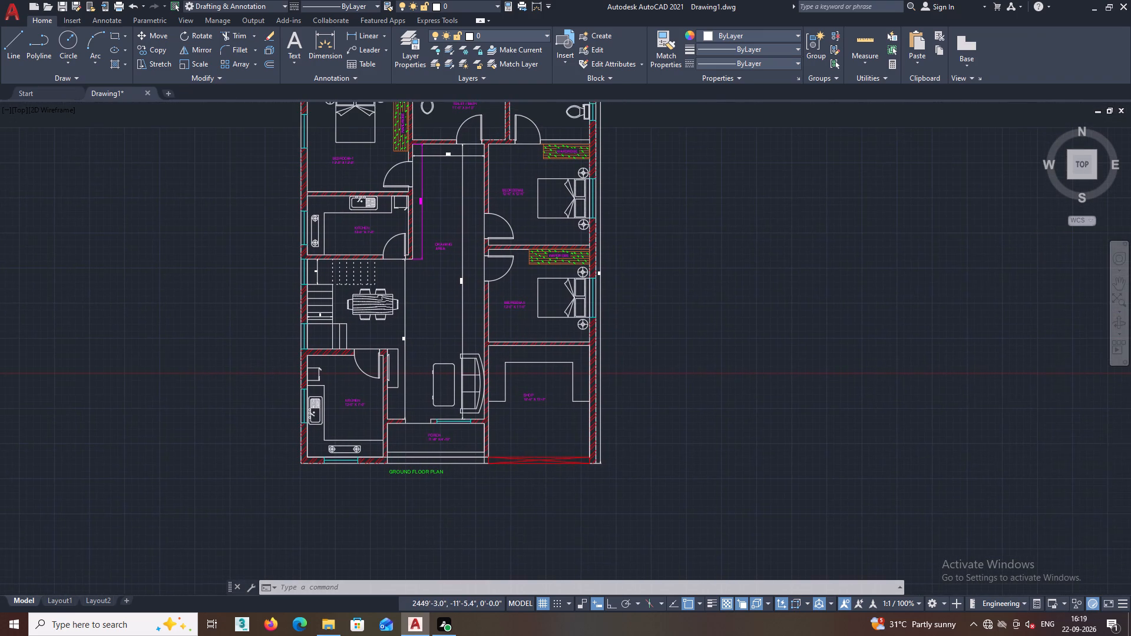
# Move the drawing area's long depth dimension about 1'-4" horizontally towards the kitchen side, away from the sofa, with Ortho on.
pyautogui.click(464, 283)
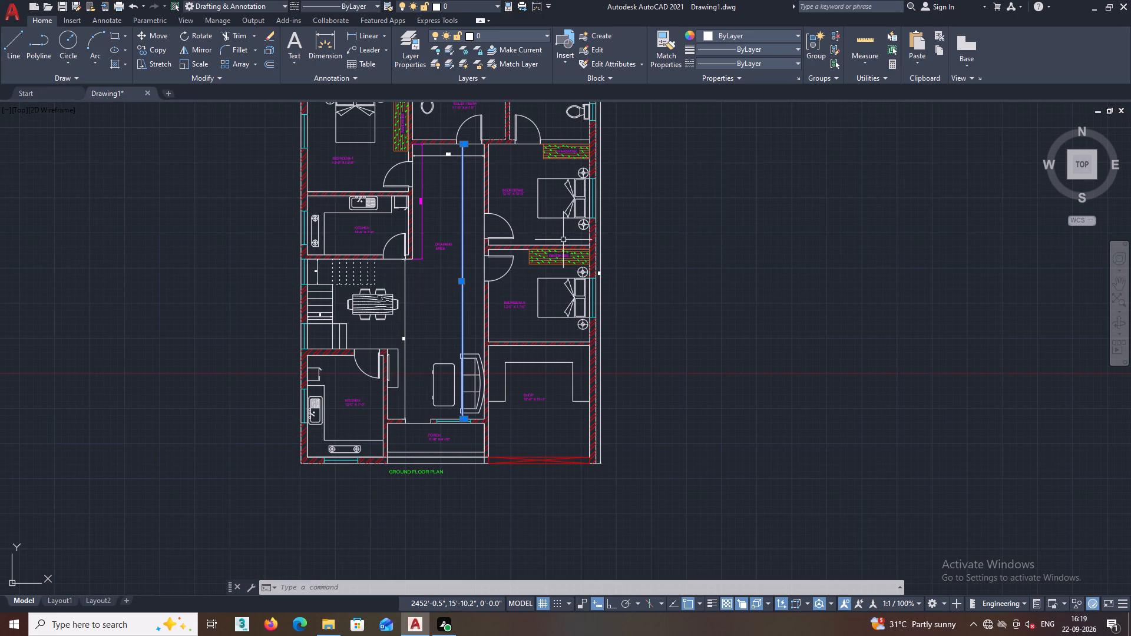
pyautogui.rightClick(637, 161)
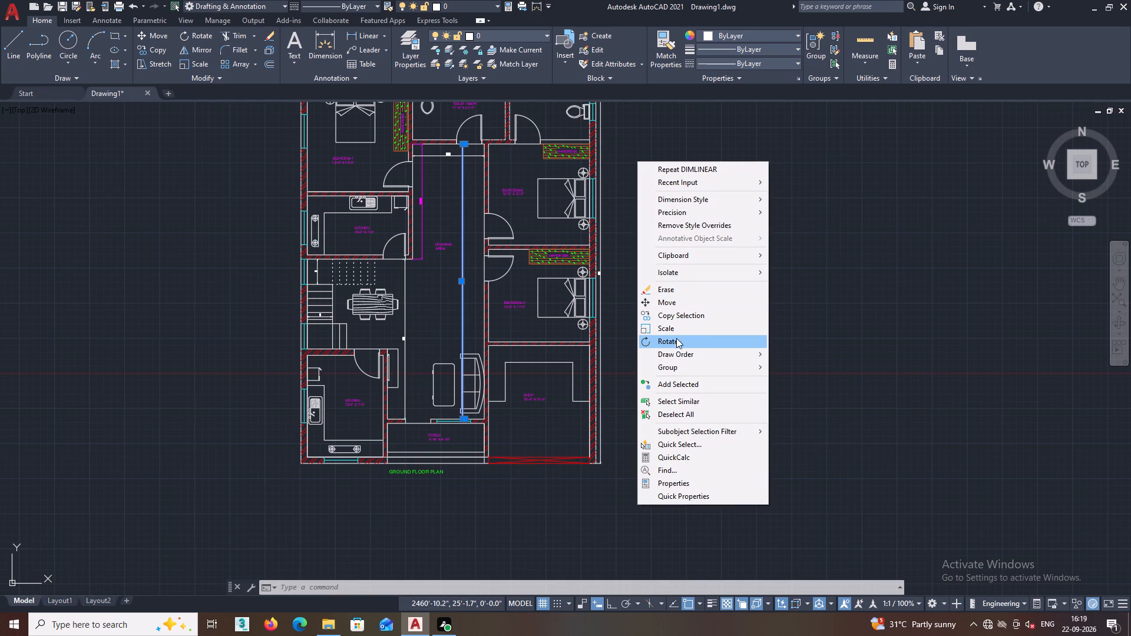
pyautogui.click(672, 304)
pyautogui.moveTo(535, 214); pyautogui.dragTo(662, 334, button='middle')
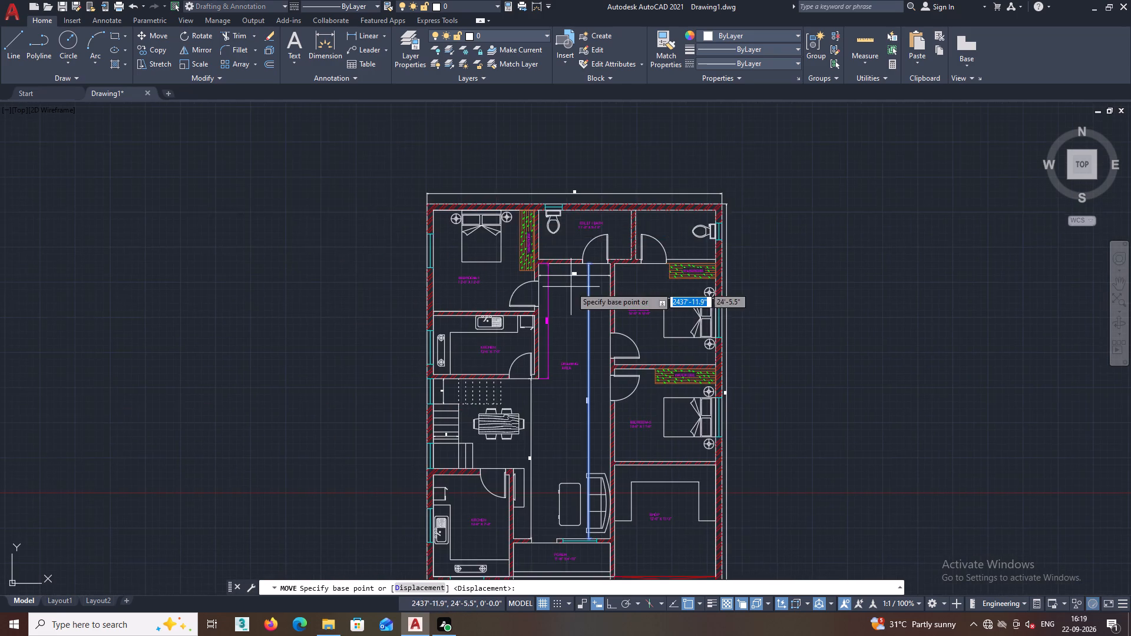
pyautogui.scroll(3, 596, 256)
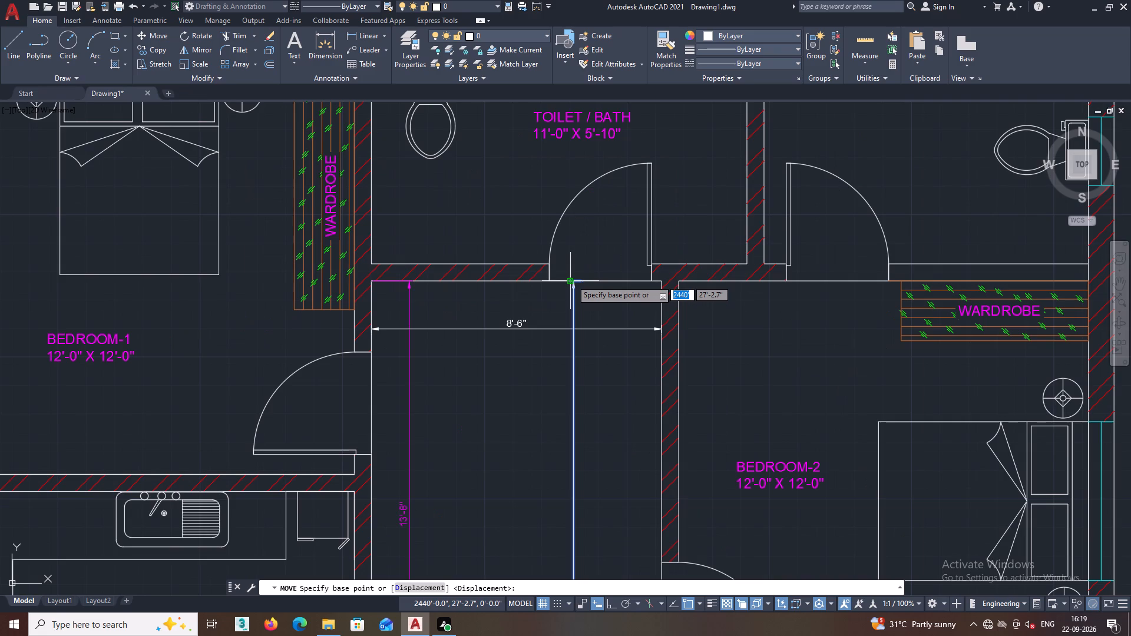
pyautogui.scroll(3, 573, 280)
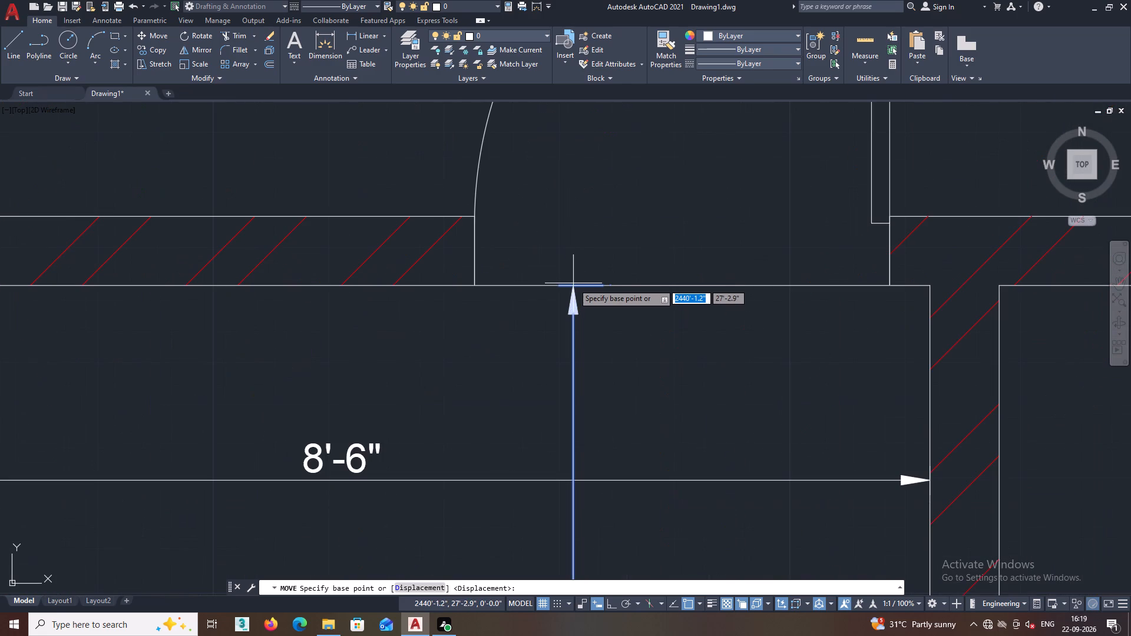
pyautogui.click(573, 287)
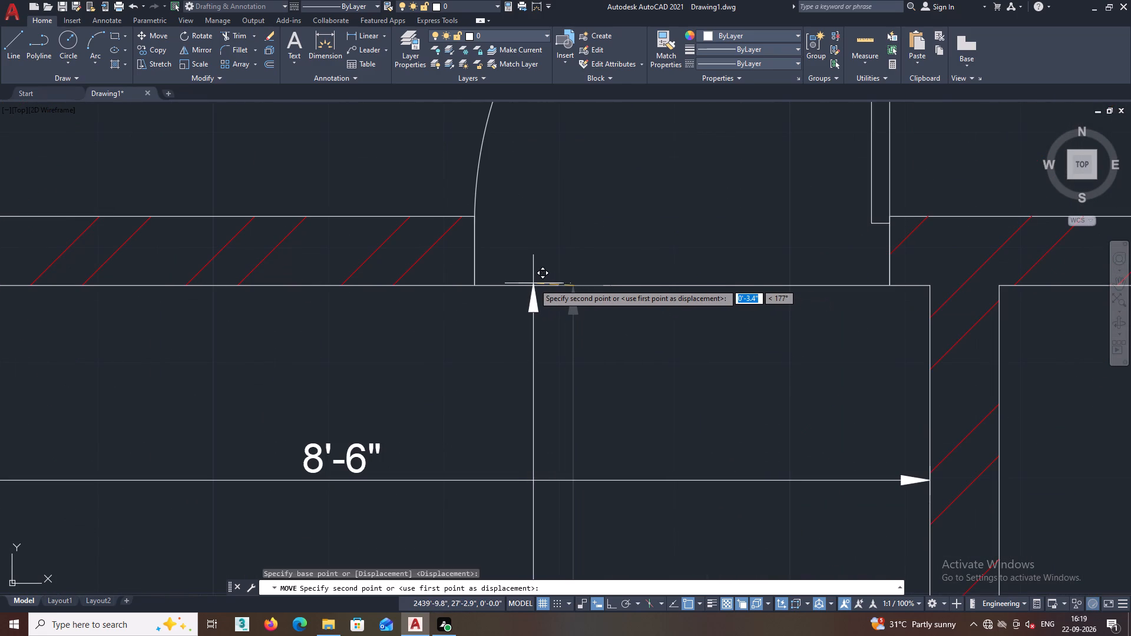
pyautogui.press('F8')
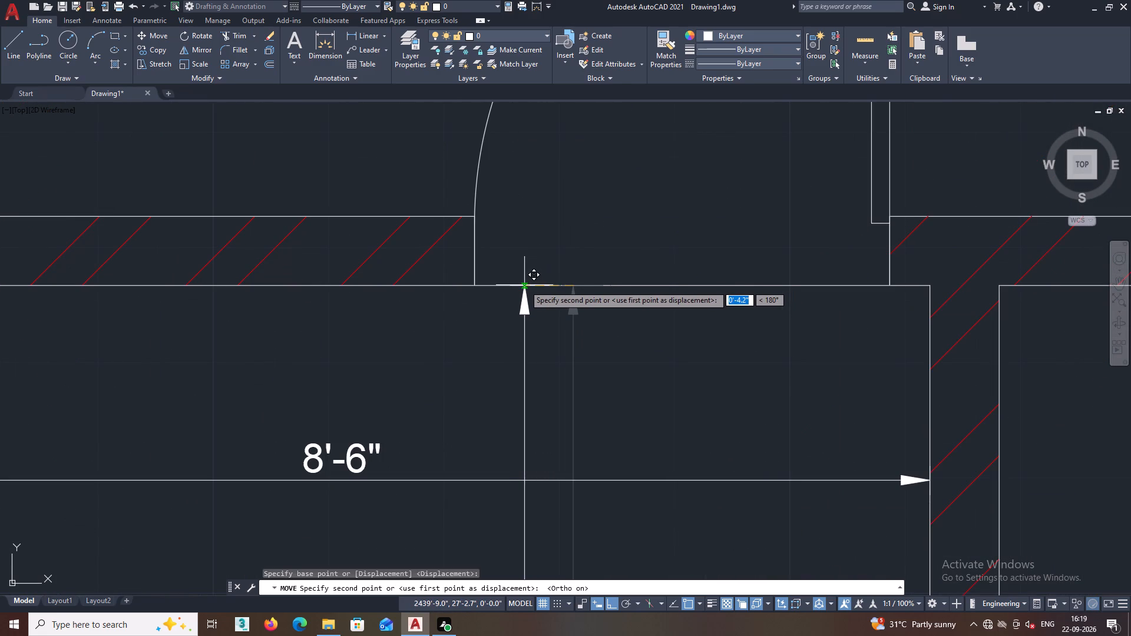
pyautogui.scroll(-1, 524, 285)
pyautogui.moveTo(524, 285); pyautogui.dragTo(656, 204, button='middle')
pyautogui.scroll(-3, 654, 206)
pyautogui.moveTo(652, 216); pyautogui.dragTo(636, 112, button='middle')
pyautogui.scroll(-1, 633, 122)
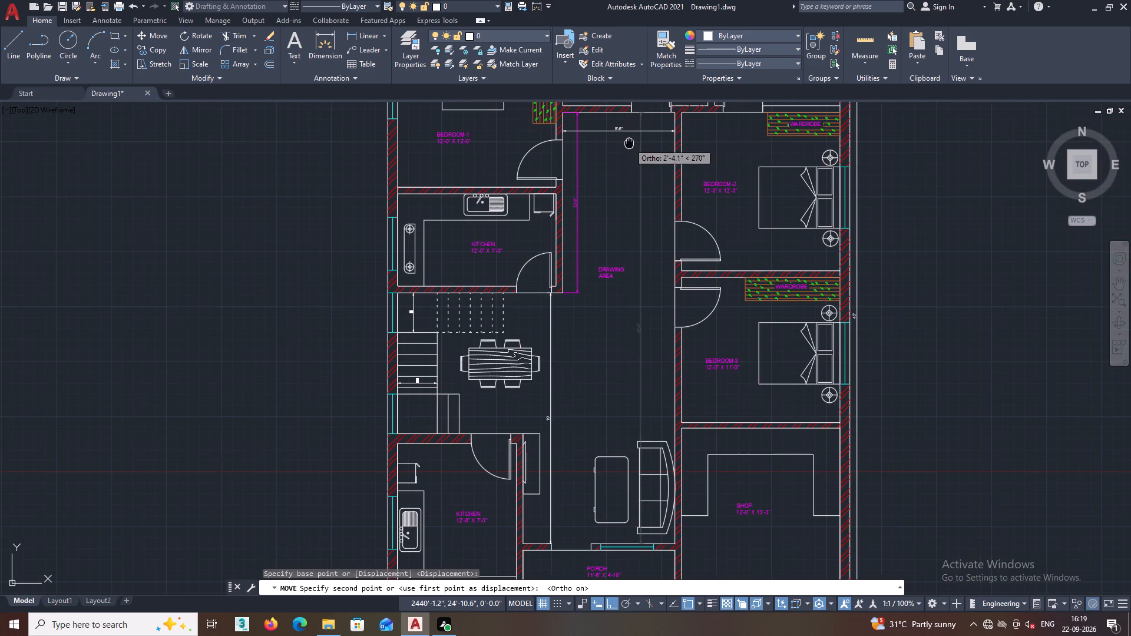
pyautogui.middleClick(629, 143)
pyautogui.moveTo(620, 119); pyautogui.dragTo(619, 159, button='middle')
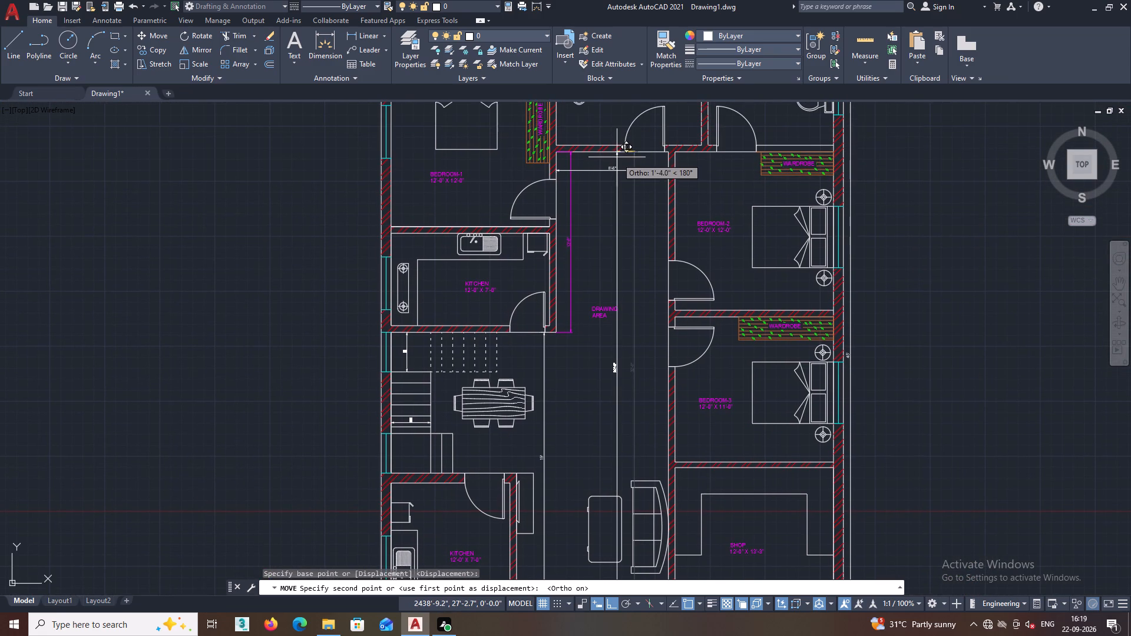
pyautogui.click(617, 155)
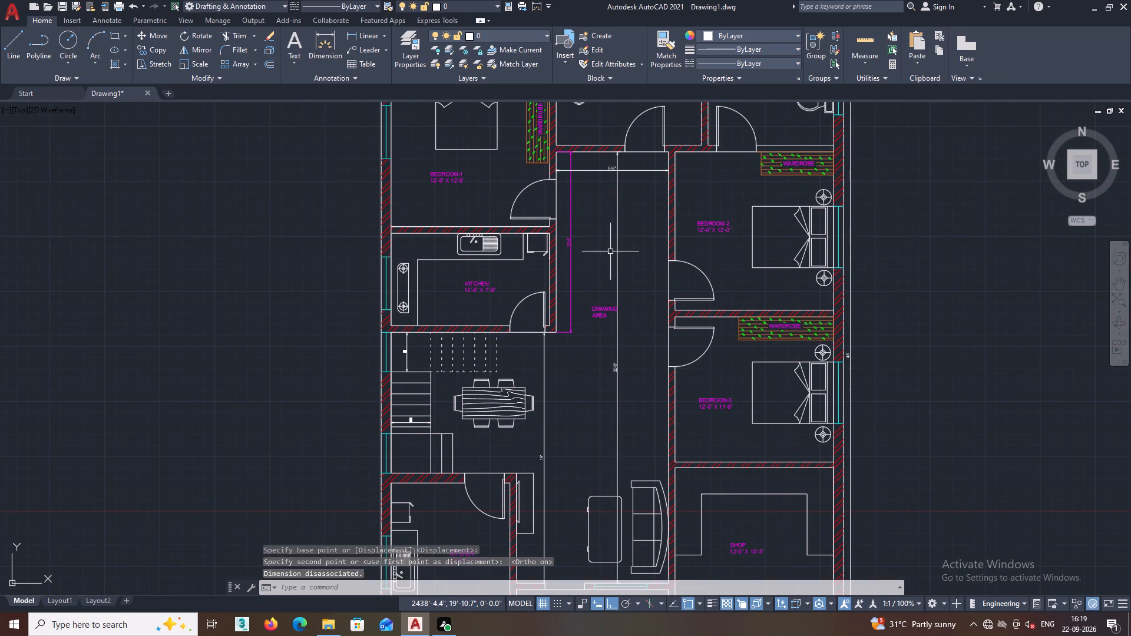
pyautogui.moveTo(610, 253); pyautogui.dragTo(584, 265, button='middle')
pyautogui.scroll(-1, 608, 254)
pyautogui.moveTo(584, 301); pyautogui.dragTo(618, 277, button='middle')
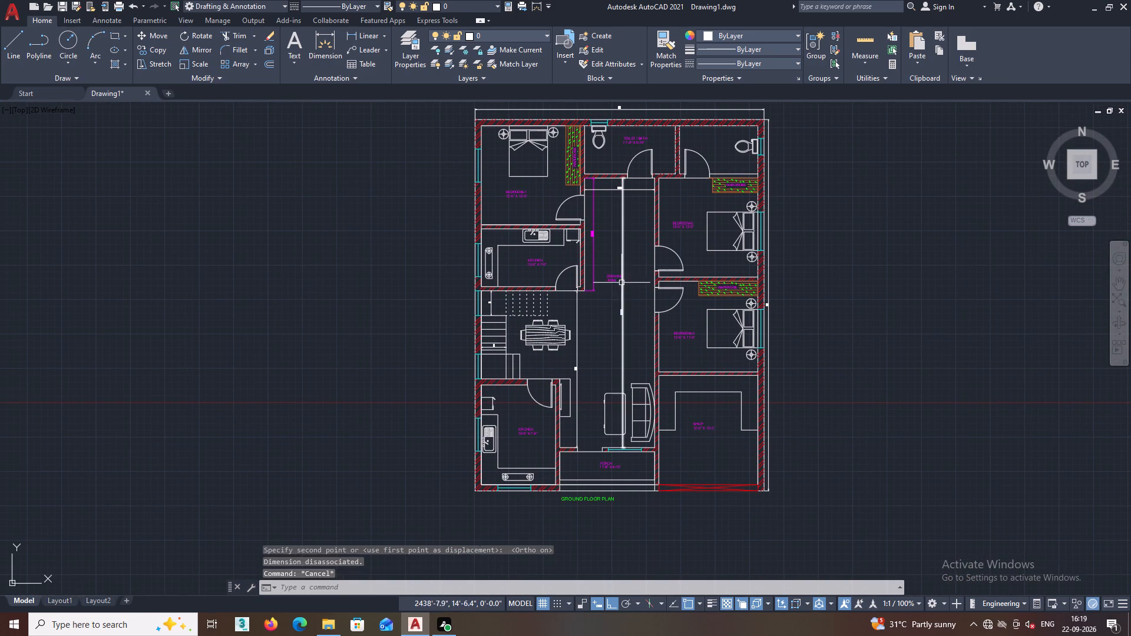
pyautogui.press('Escape')
# Create a new layer named FURNITURE.
pyautogui.moveTo(683, 340); pyautogui.dragTo(733, 323, button='middle')
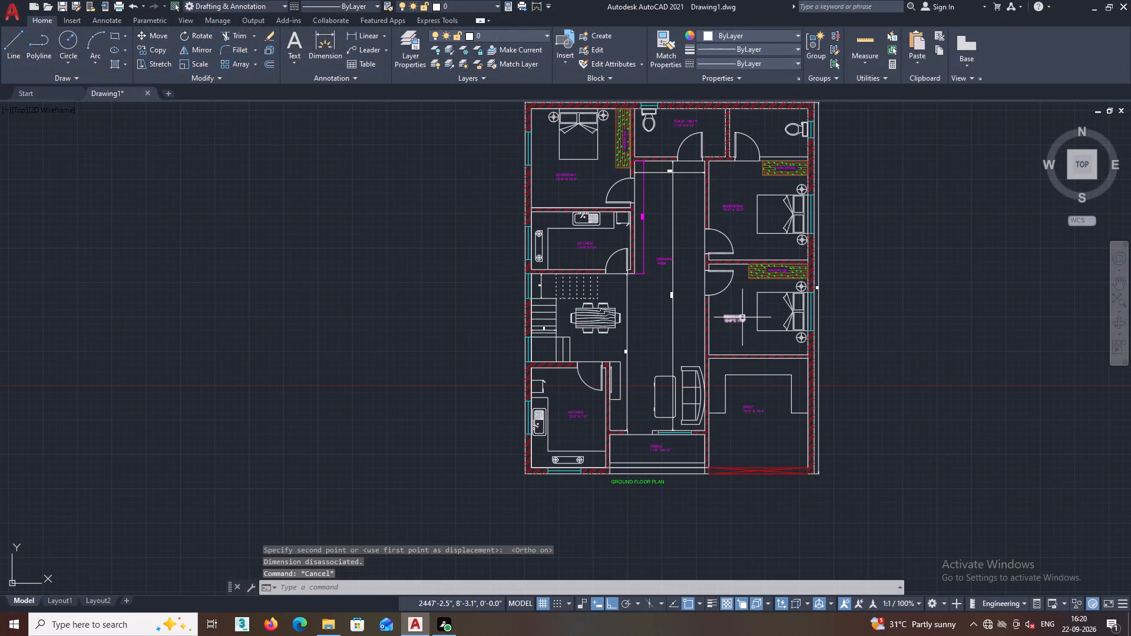
pyautogui.moveTo(637, 184); pyautogui.dragTo(593, 329, button='middle')
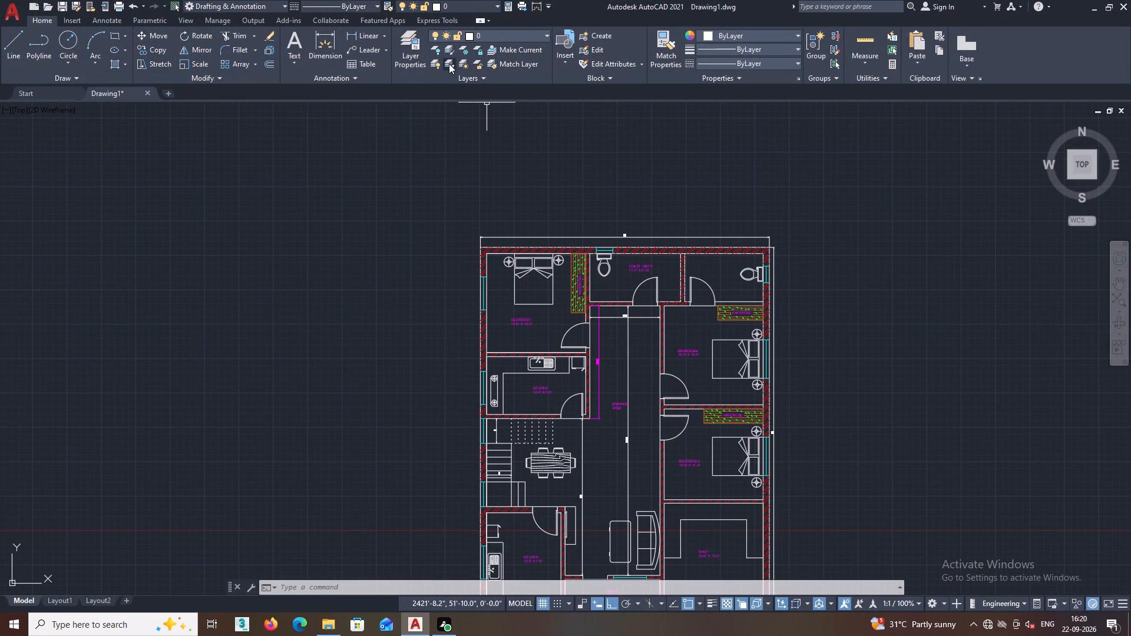
pyautogui.click(414, 62)
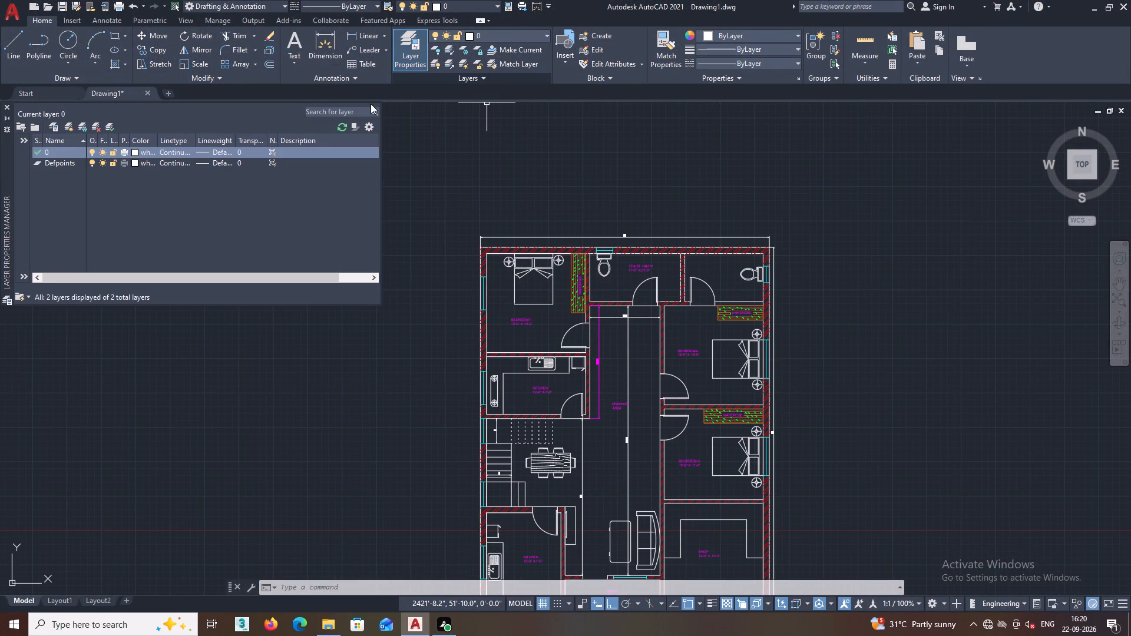
pyautogui.doubleClick(69, 126)
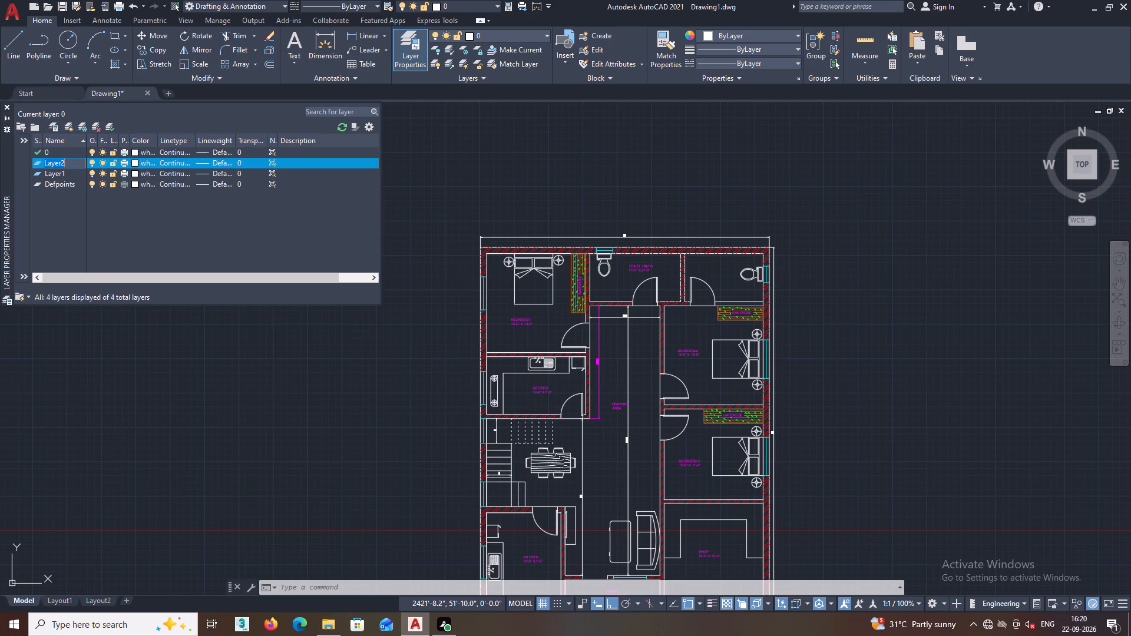
pyautogui.press('BackSpace')
pyautogui.press('BackSpace')
pyautogui.press('BackSpace')
pyautogui.press('BackSpace')
pyautogui.write('FURNIT')
pyautogui.write('URE')
# Set the FURNITURE layer's colour to index colour 241.
pyautogui.doubleClick(130, 162)
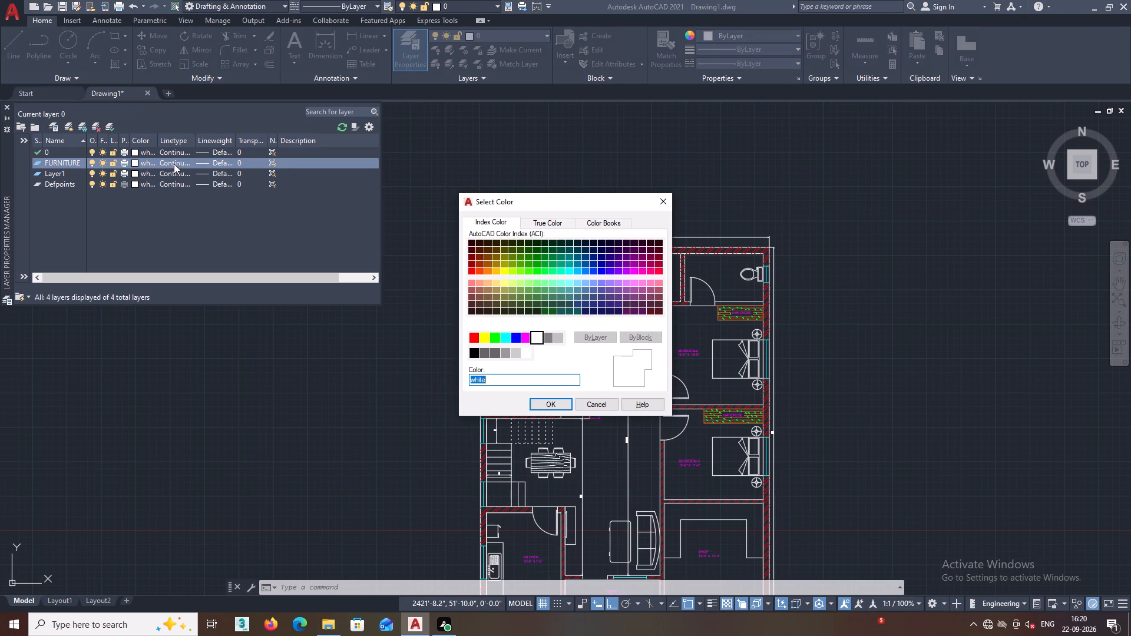
pyautogui.click(471, 264)
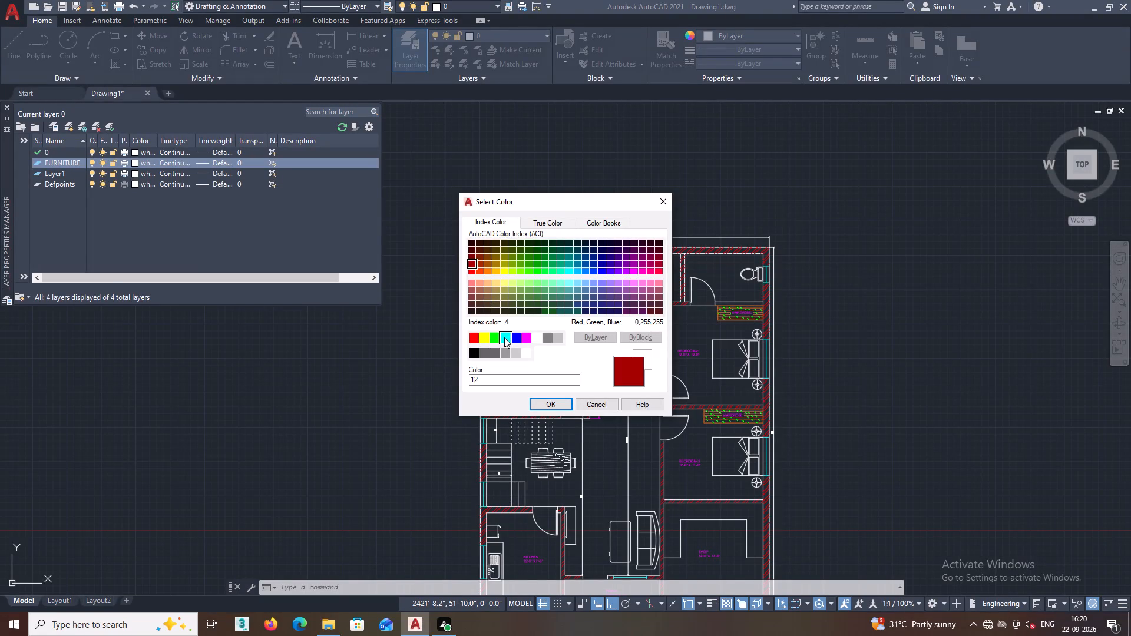
pyautogui.click(660, 281)
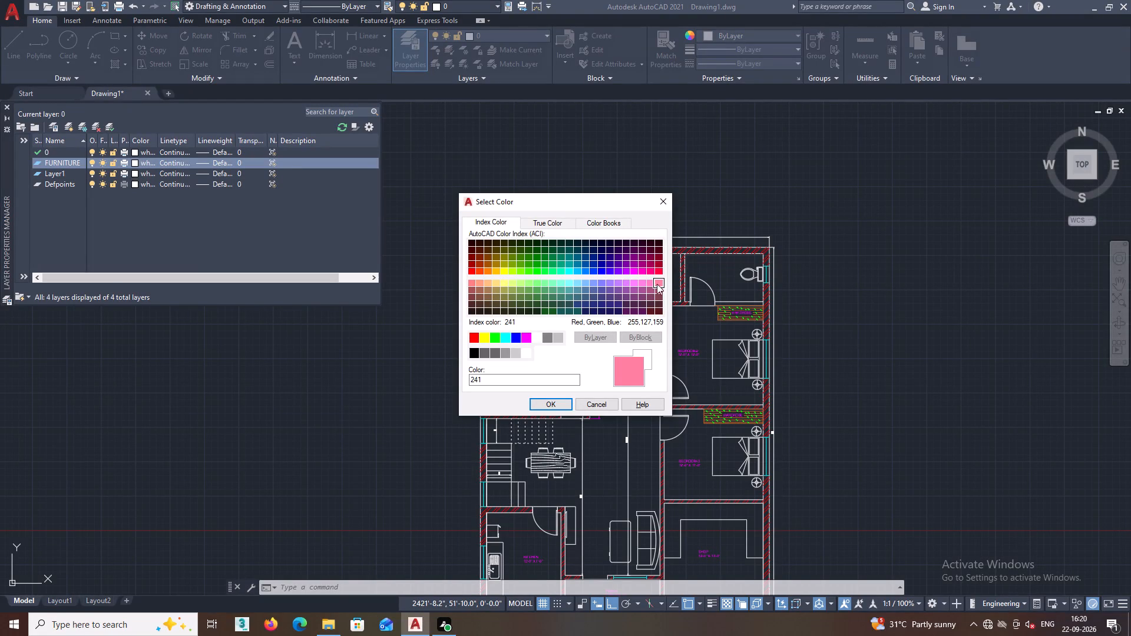
pyautogui.click(555, 402)
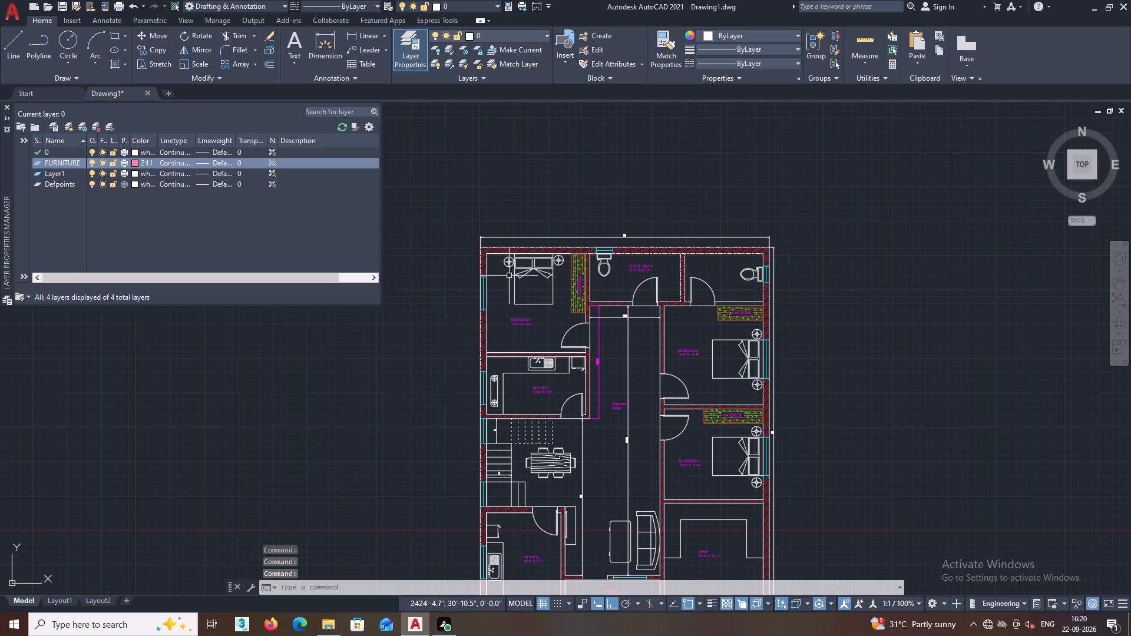
# Assign the three beds with side tables, both WCs, the sofa, centre table, dining set and both kitchens' sinks, stoves and fridges to the FURNITURE layer.
pyautogui.scroll(1, 509, 276)
pyautogui.doubleClick(571, 331)
pyautogui.click(553, 284)
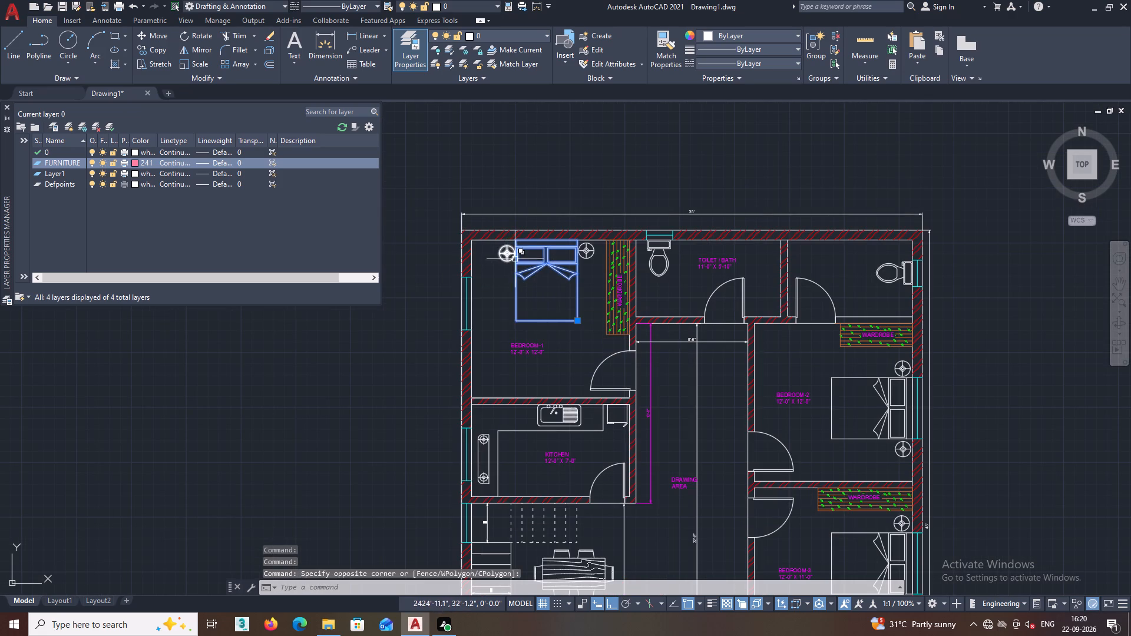
pyautogui.scroll(2, 515, 259)
pyautogui.click(695, 274)
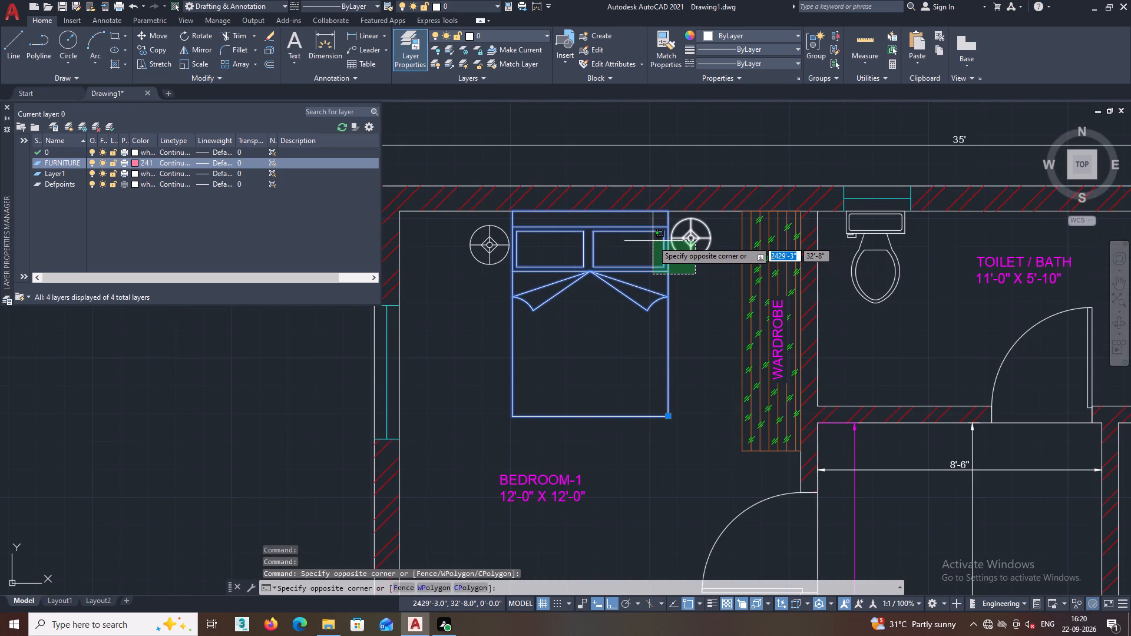
pyautogui.click(649, 241)
pyautogui.click(491, 262)
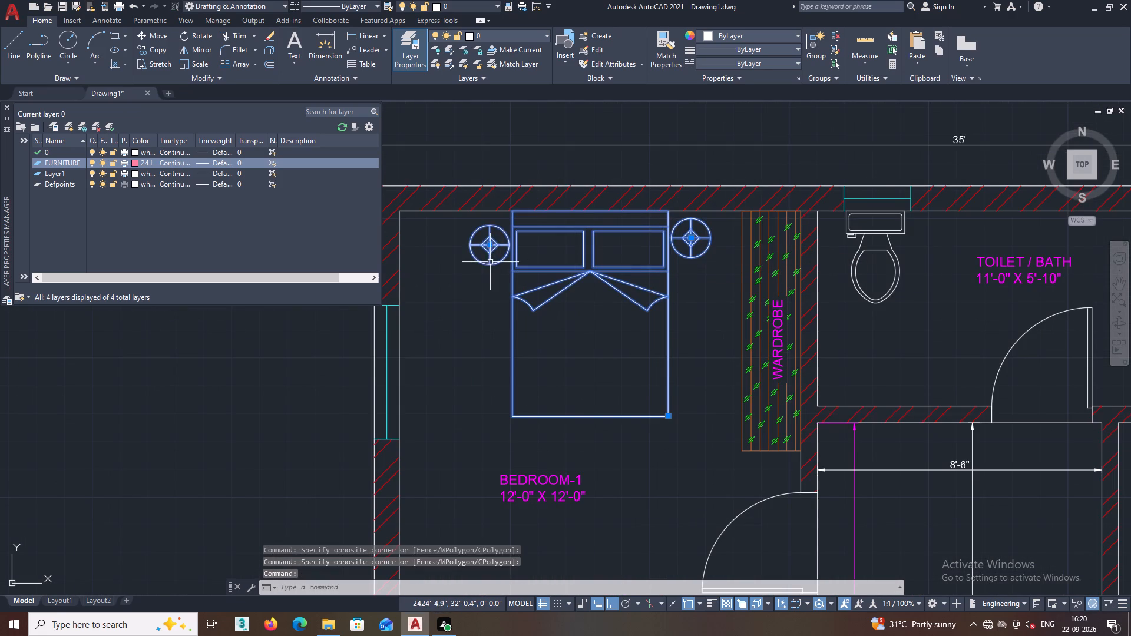
pyautogui.scroll(-1, 760, 277)
pyautogui.moveTo(874, 303); pyautogui.dragTo(779, 213, button='middle')
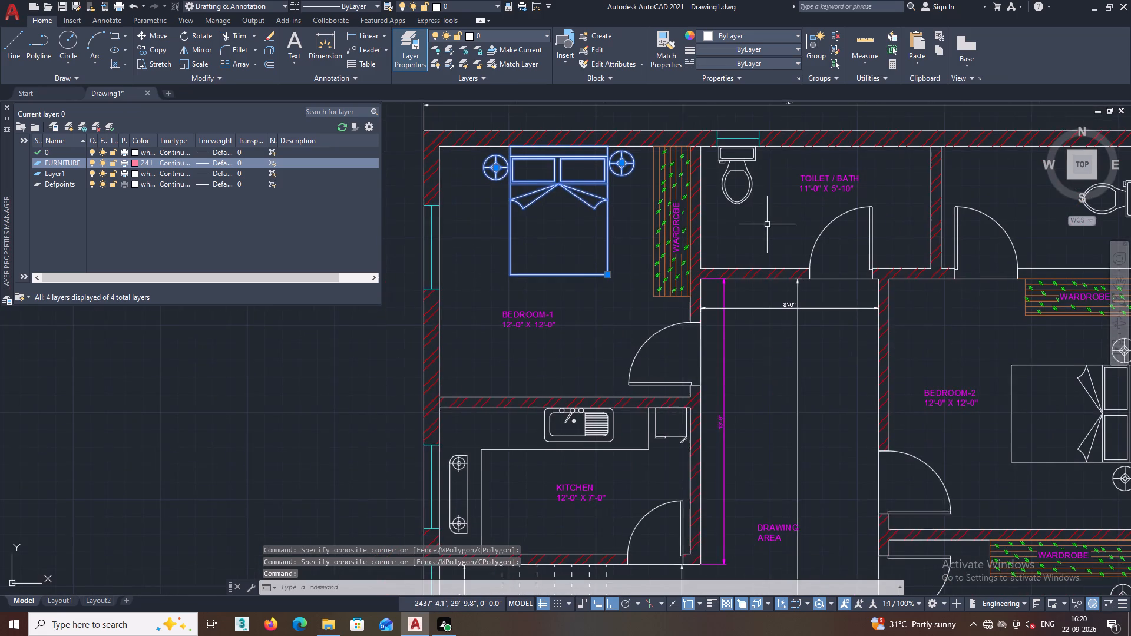
pyautogui.moveTo(767, 224); pyautogui.dragTo(719, 250, button='middle')
pyautogui.doubleClick(720, 245)
pyautogui.click(680, 204)
pyautogui.scroll(-2, 680, 204)
pyautogui.scroll(2, 867, 224)
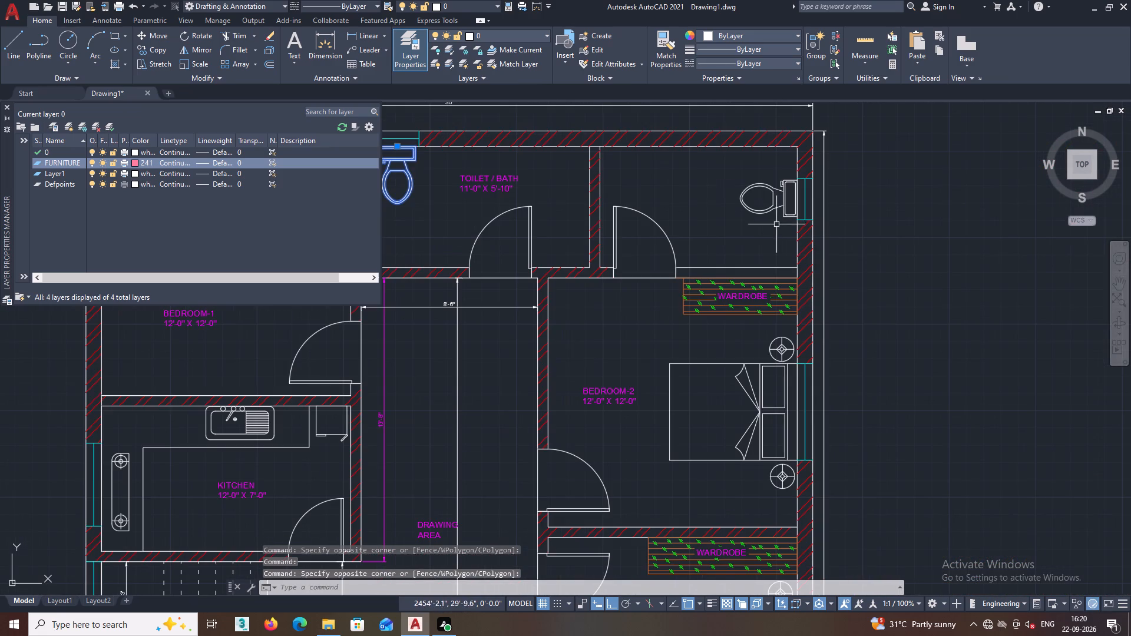
pyautogui.click(736, 230)
pyautogui.click(783, 204)
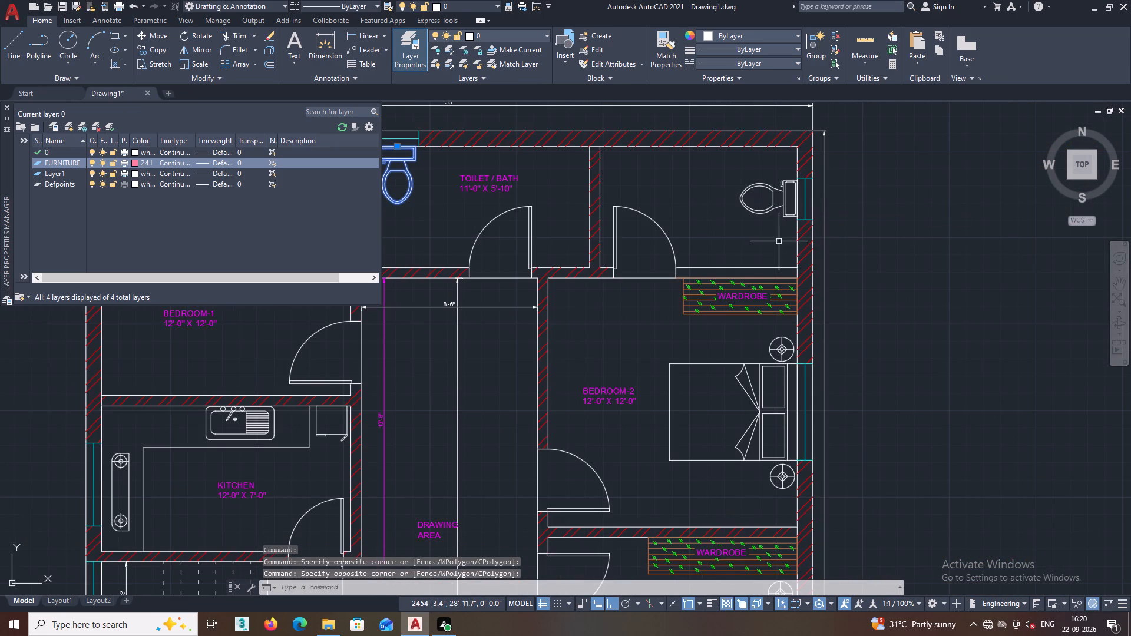
pyautogui.doubleClick(779, 241)
pyautogui.doubleClick(759, 196)
pyautogui.scroll(-2, 753, 210)
pyautogui.scroll(1, 744, 315)
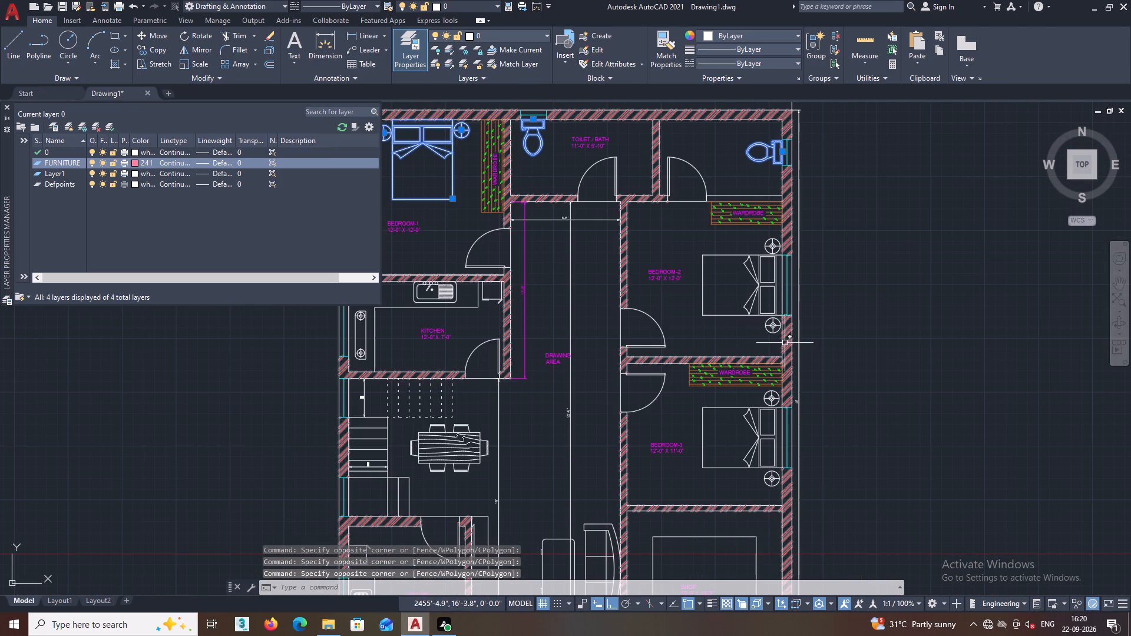
pyautogui.click(771, 342)
pyautogui.doubleClick(713, 235)
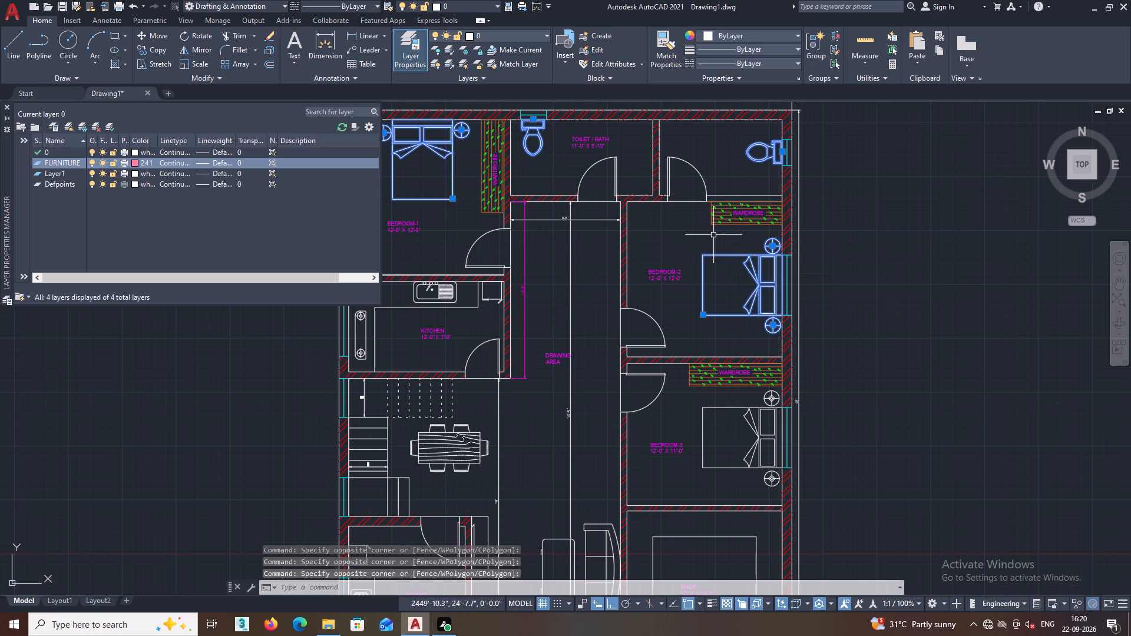
pyautogui.moveTo(710, 284); pyautogui.dragTo(742, 234, button='middle')
pyautogui.scroll(2, 808, 444)
pyautogui.click(808, 444)
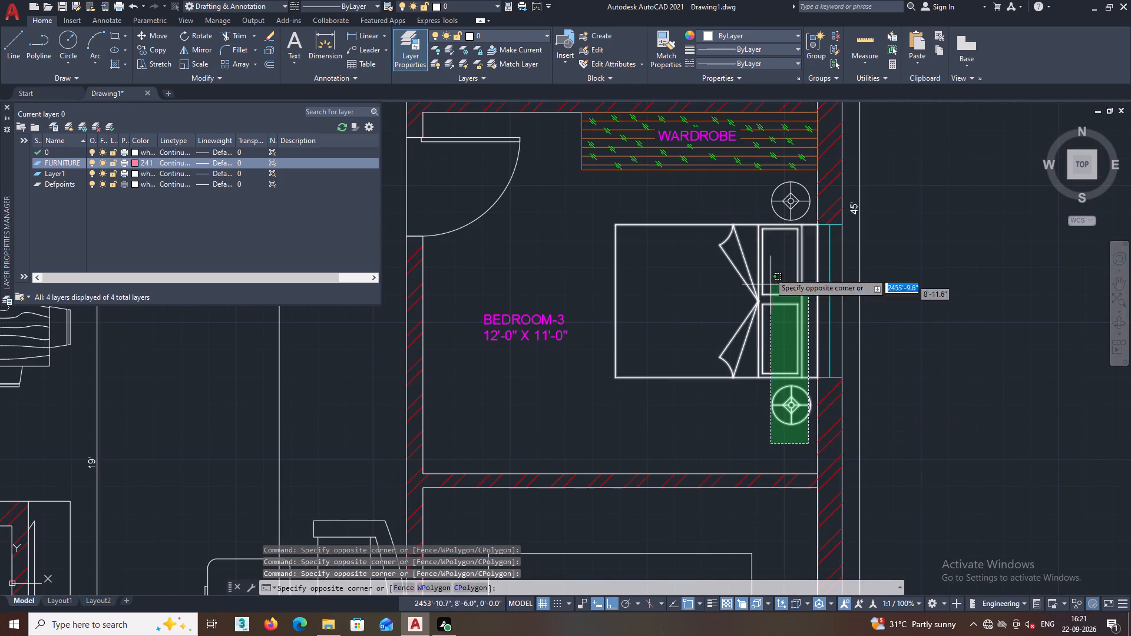
pyautogui.click(749, 184)
pyautogui.scroll(-2, 716, 237)
pyautogui.moveTo(628, 355); pyautogui.dragTo(727, 324, button='middle')
pyautogui.scroll(1, 680, 390)
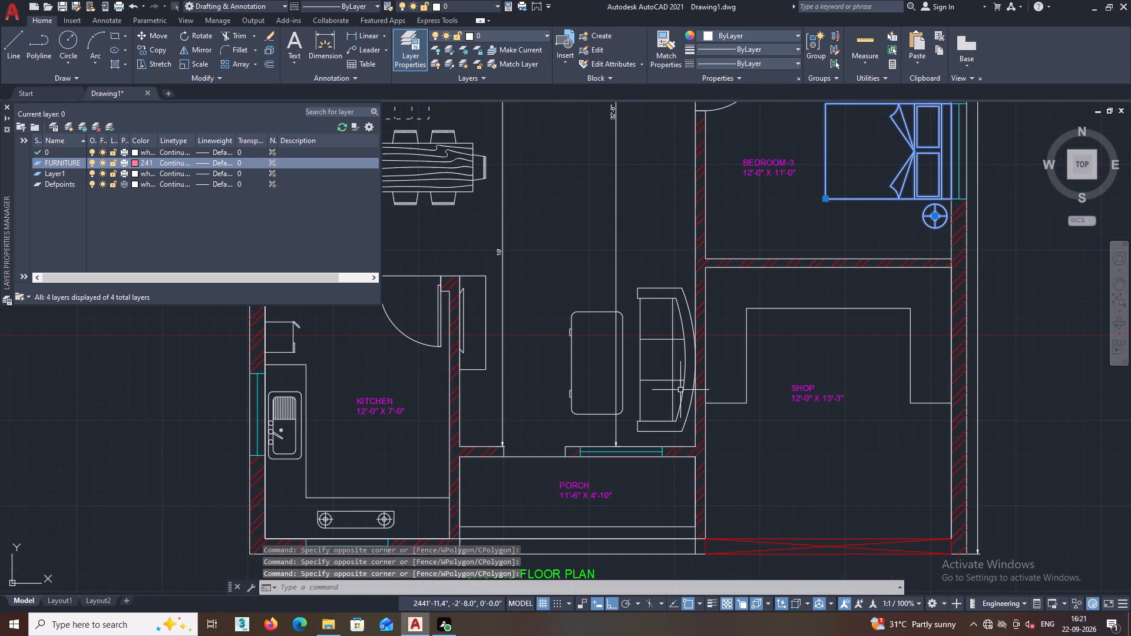
pyautogui.doubleClick(680, 415)
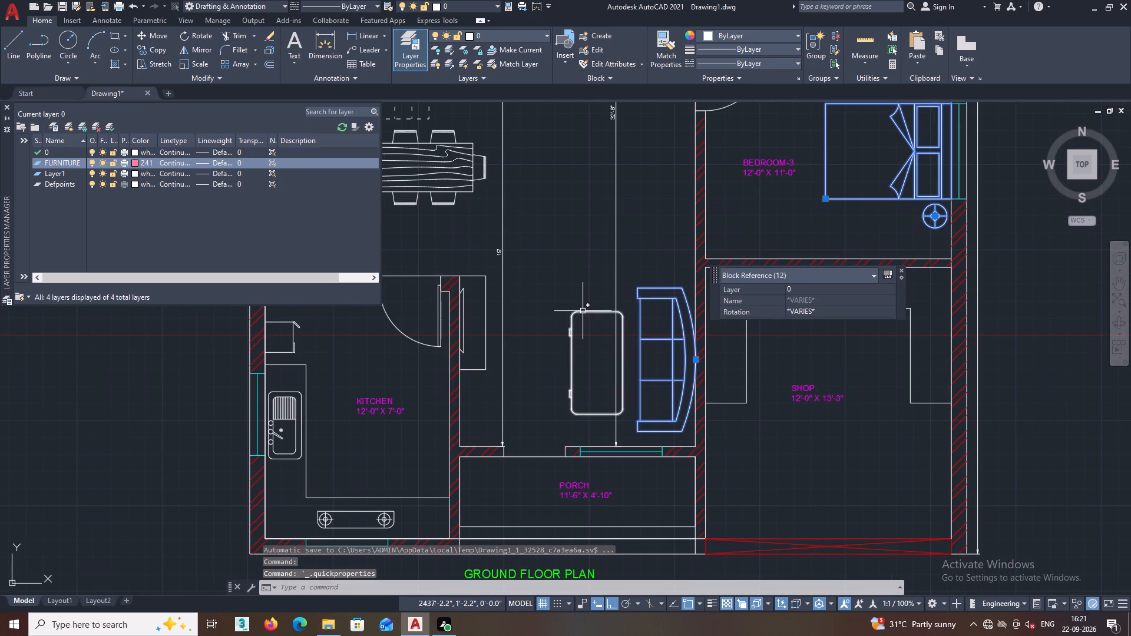
pyautogui.click(583, 311)
pyautogui.moveTo(577, 300); pyautogui.dragTo(690, 296, button='middle')
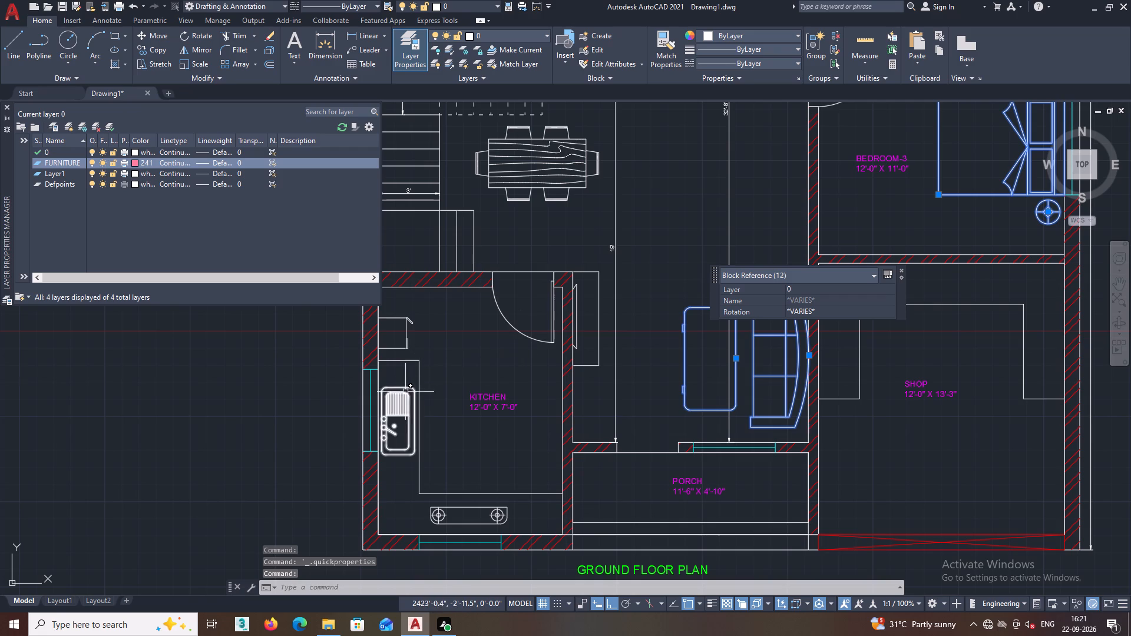
pyautogui.click(405, 392)
pyautogui.click(405, 316)
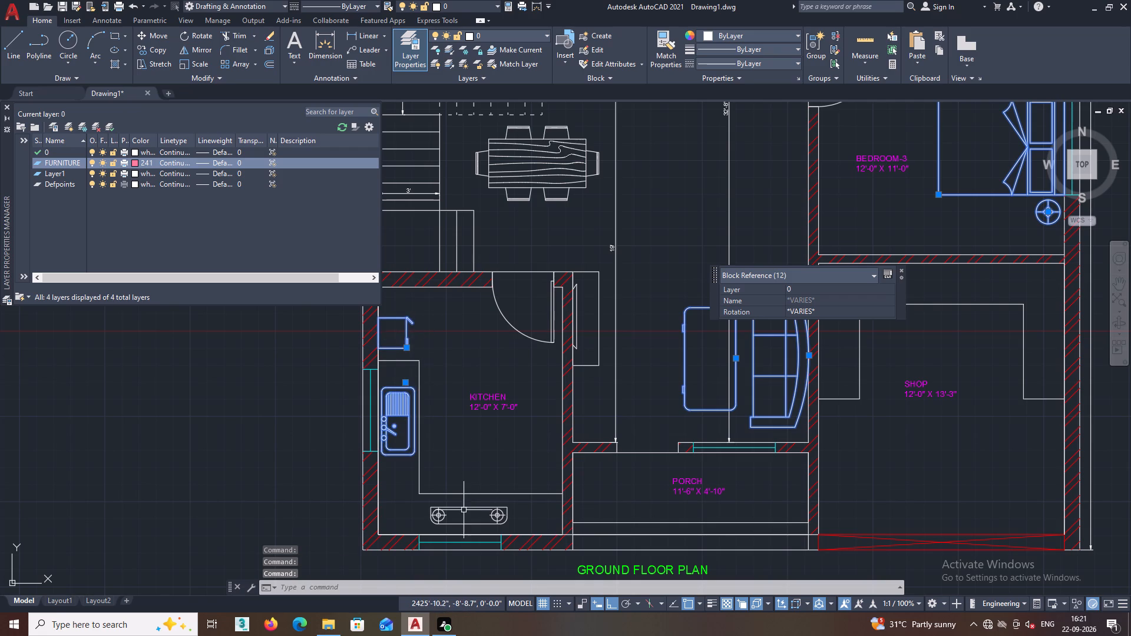
pyautogui.click(464, 508)
pyautogui.scroll(-1, 490, 471)
pyautogui.moveTo(601, 361); pyautogui.dragTo(596, 490, button='middle')
pyautogui.click(527, 420)
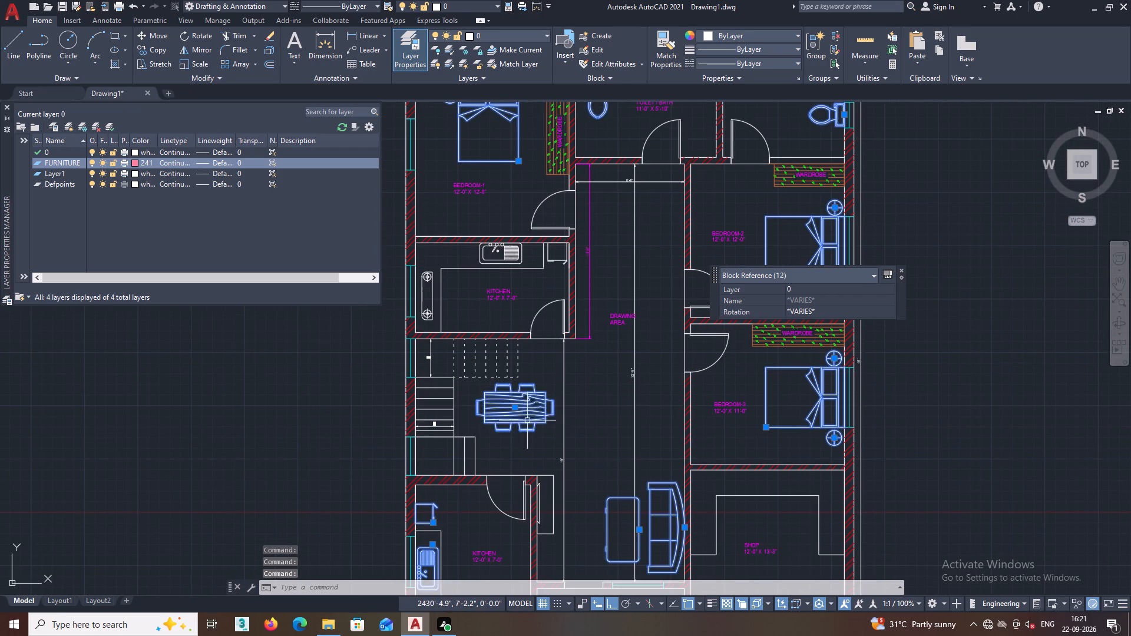
pyautogui.moveTo(533, 364); pyautogui.dragTo(584, 471, button='middle')
pyautogui.click(557, 363)
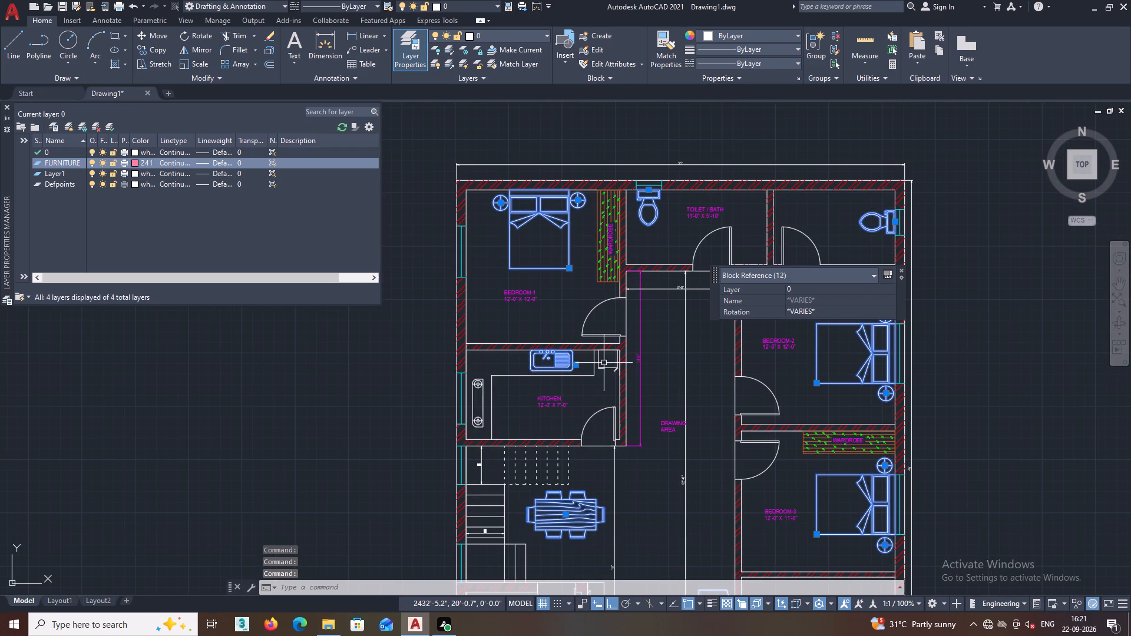
pyautogui.click(604, 363)
pyautogui.click(595, 365)
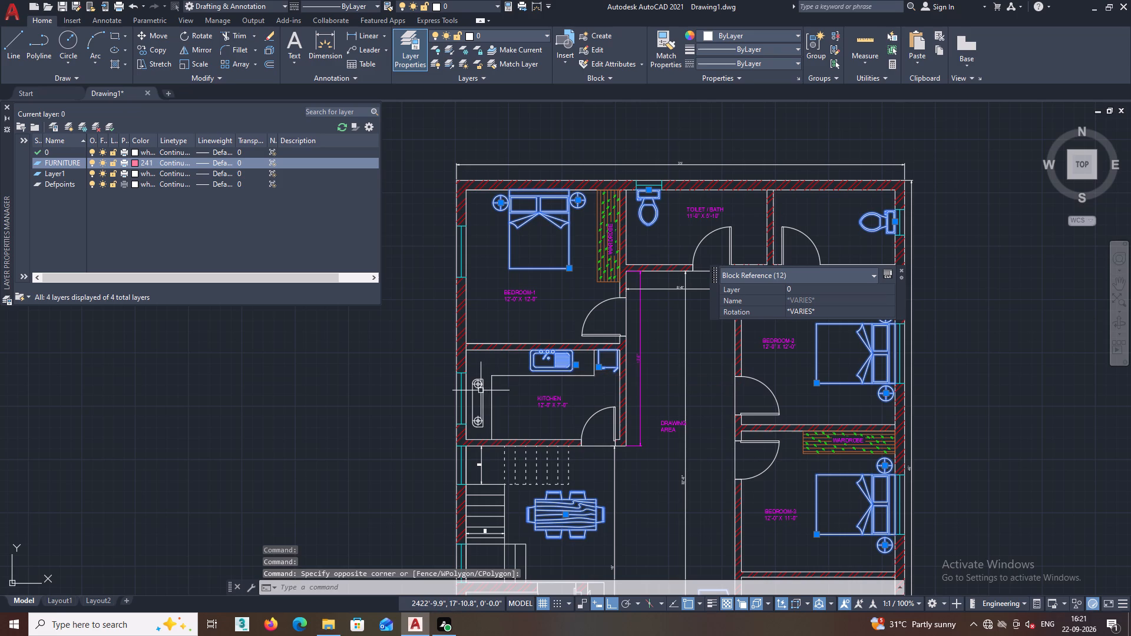
pyautogui.doubleClick(481, 390)
pyautogui.scroll(-1, 517, 339)
pyautogui.scroll(-1, 610, 392)
pyautogui.moveTo(613, 396); pyautogui.dragTo(584, 376, button='middle')
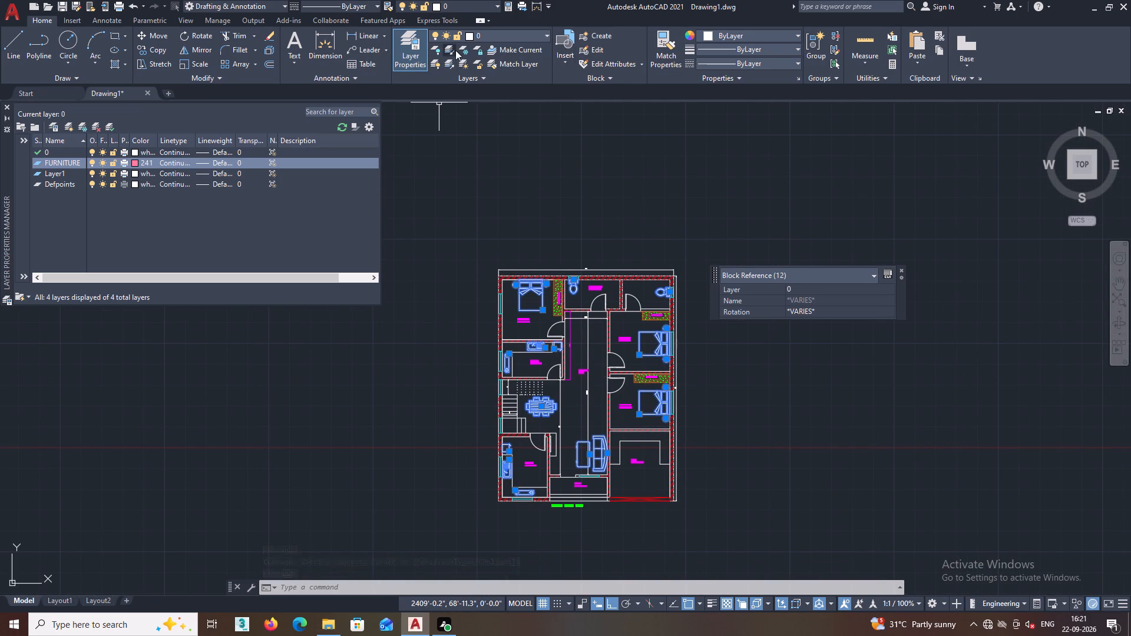
pyautogui.click(500, 37)
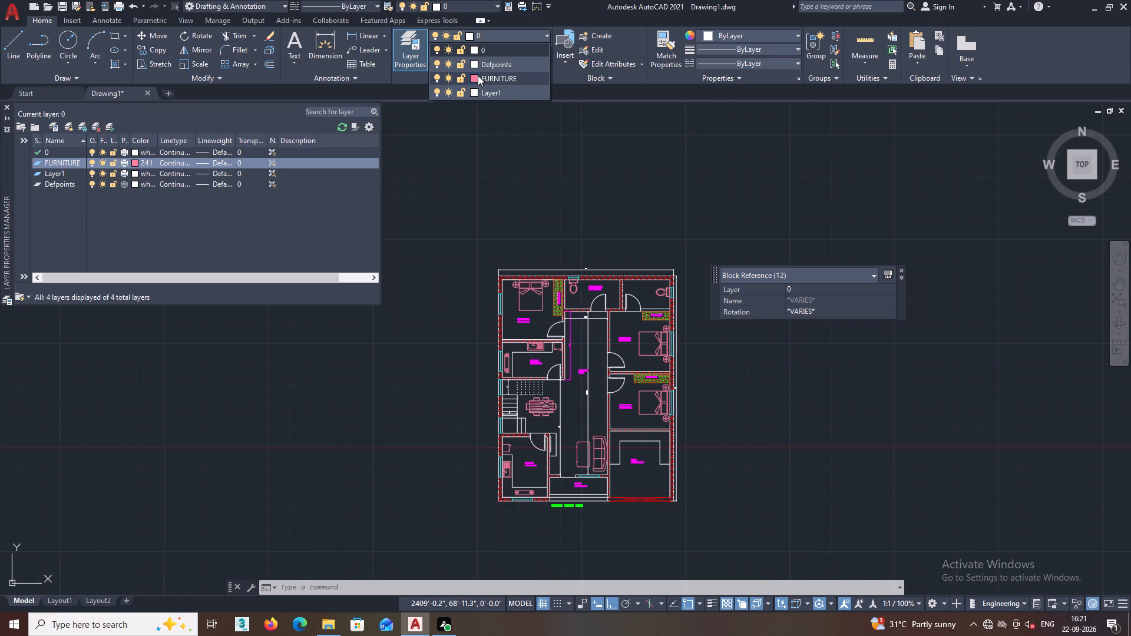
pyautogui.click(477, 75)
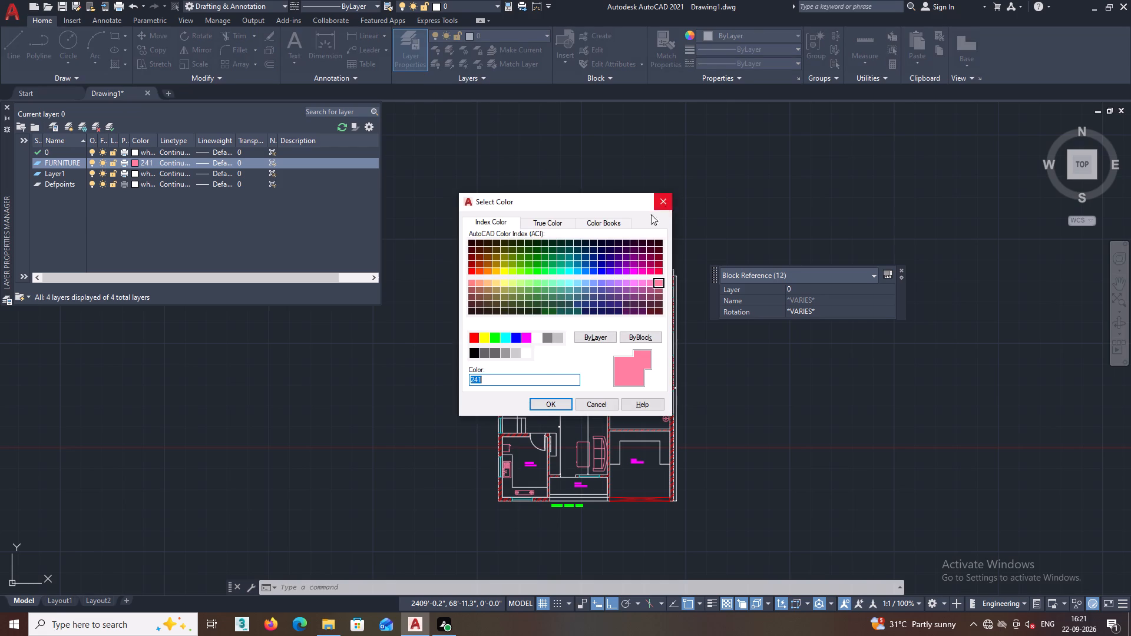
pyautogui.click(540, 405)
pyautogui.press('Escape')
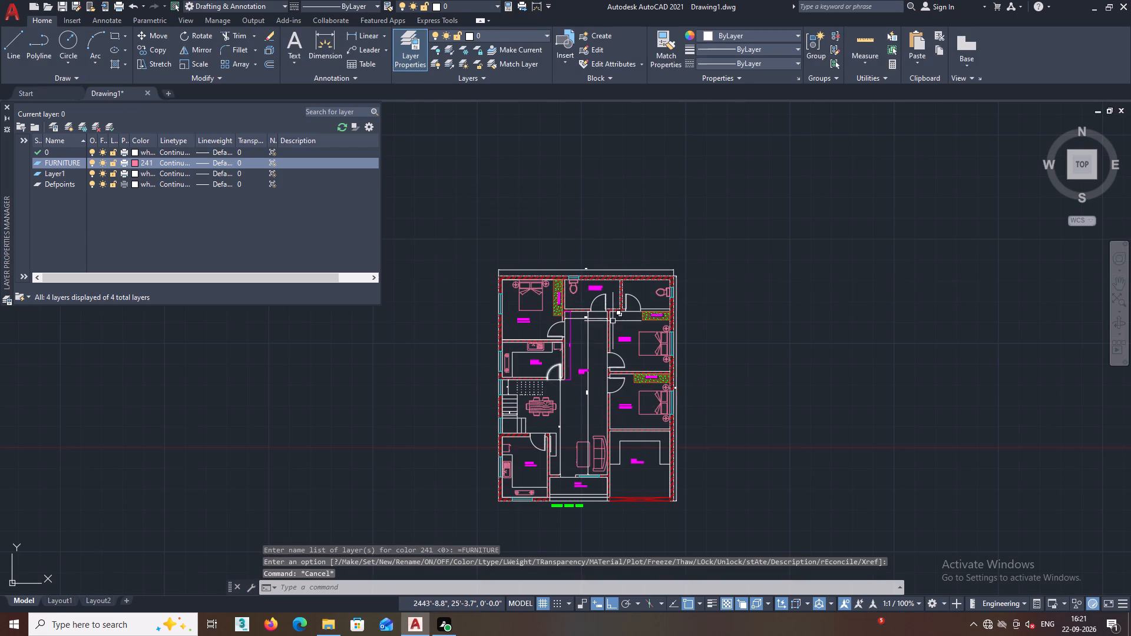
# Create a new layer named DOOR.
pyautogui.scroll(2, 617, 308)
pyautogui.moveTo(592, 318); pyautogui.dragTo(682, 280, button='middle')
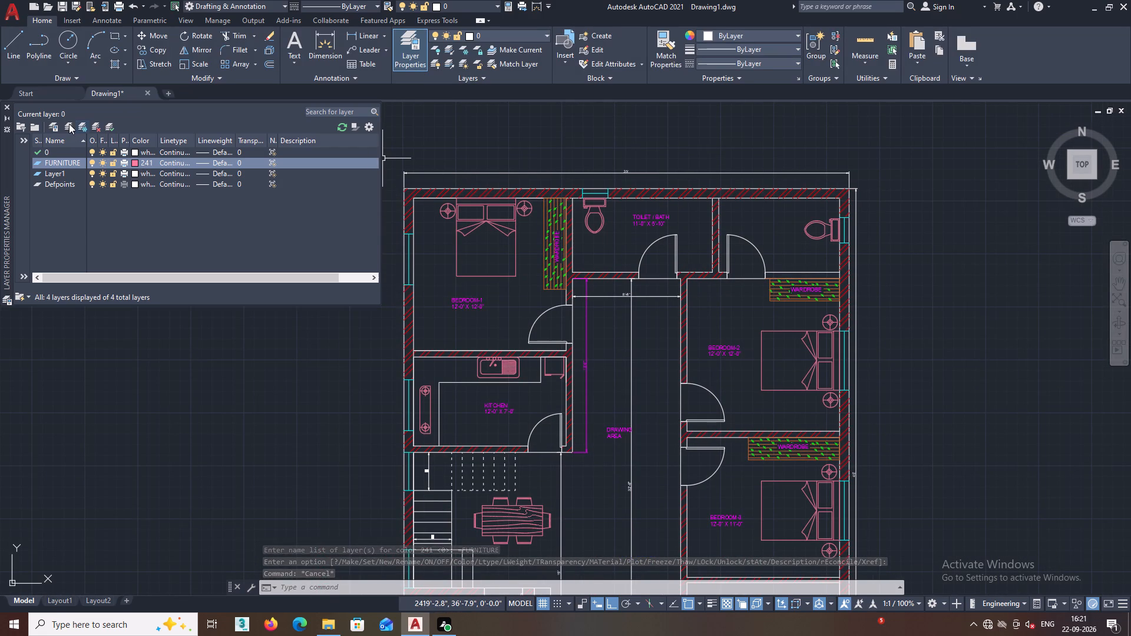
pyautogui.click(69, 123)
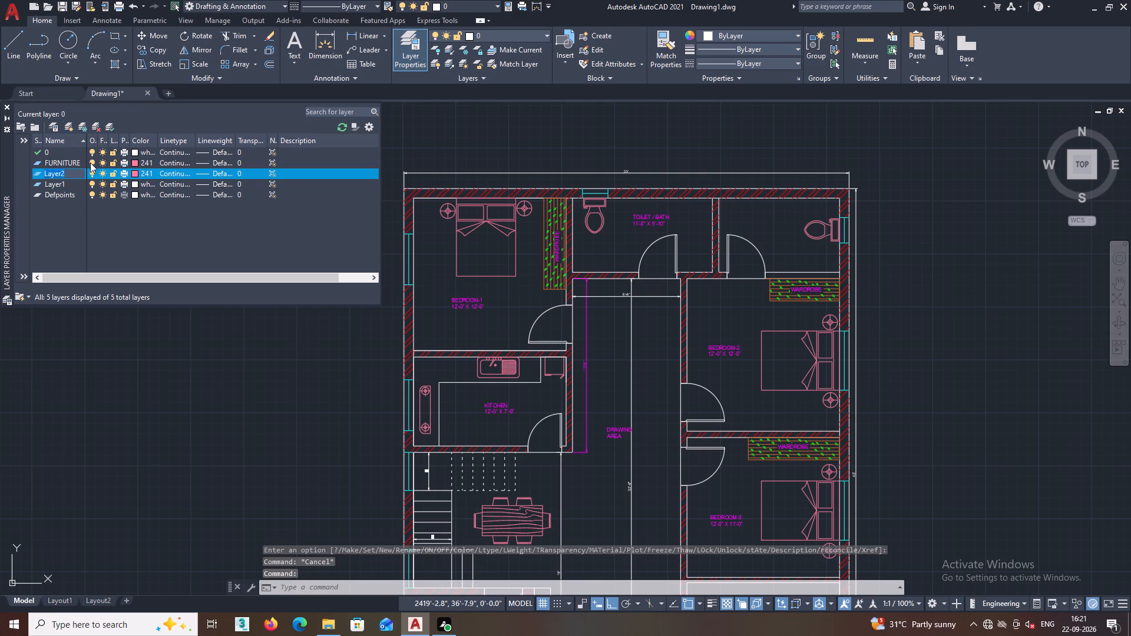
pyautogui.click(72, 174)
pyautogui.press('BackSpace')
pyautogui.press('BackSpace')
pyautogui.press('BackSpace')
pyautogui.press('BackSpace')
pyautogui.press('BackSpace')
pyautogui.press('BackSpace')
pyautogui.press('BackSpace')
pyautogui.press('BackSpace')
pyautogui.press('BackSpace')
pyautogui.press('BackSpace')
pyautogui.press('d')
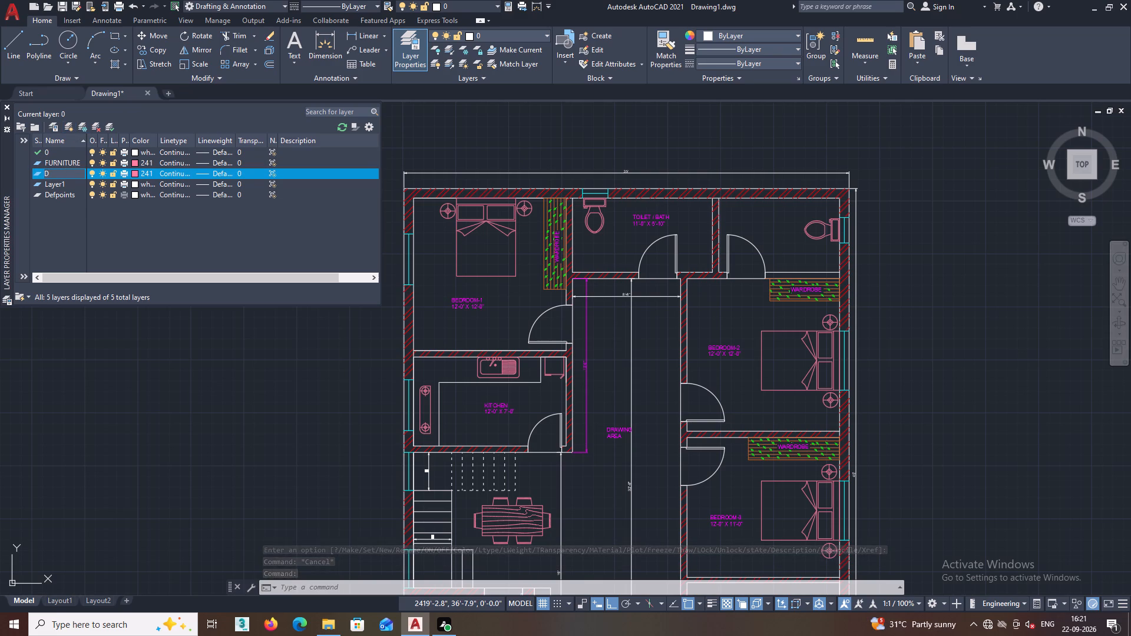
pyautogui.write('OOR')
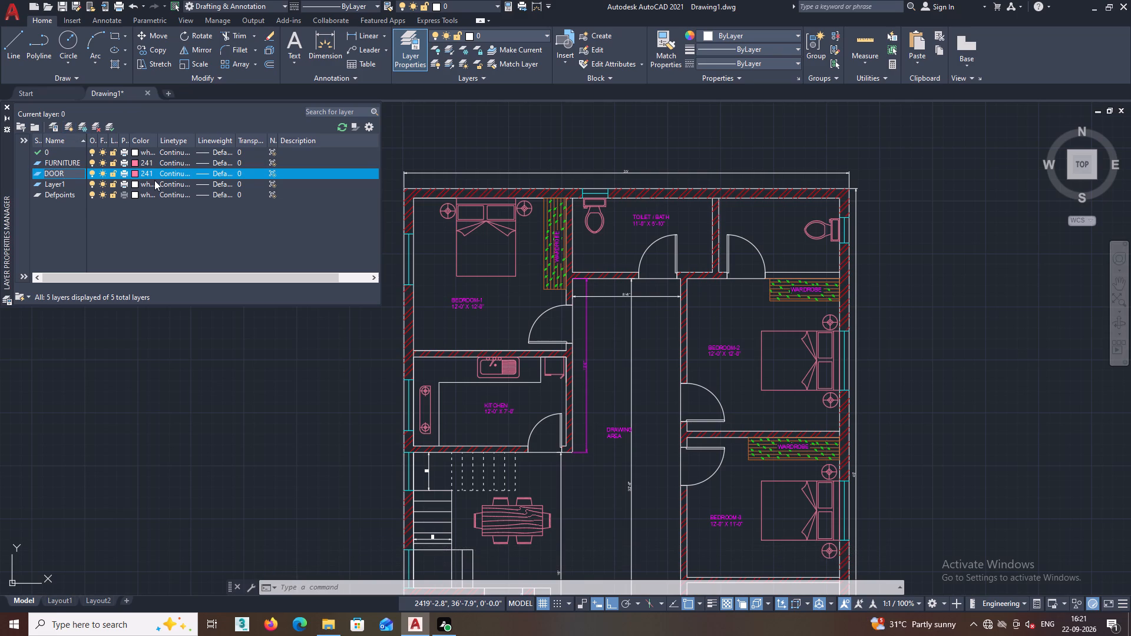
# Set the DOOR layer's colour to yellow, index colour 2.
pyautogui.click(137, 174)
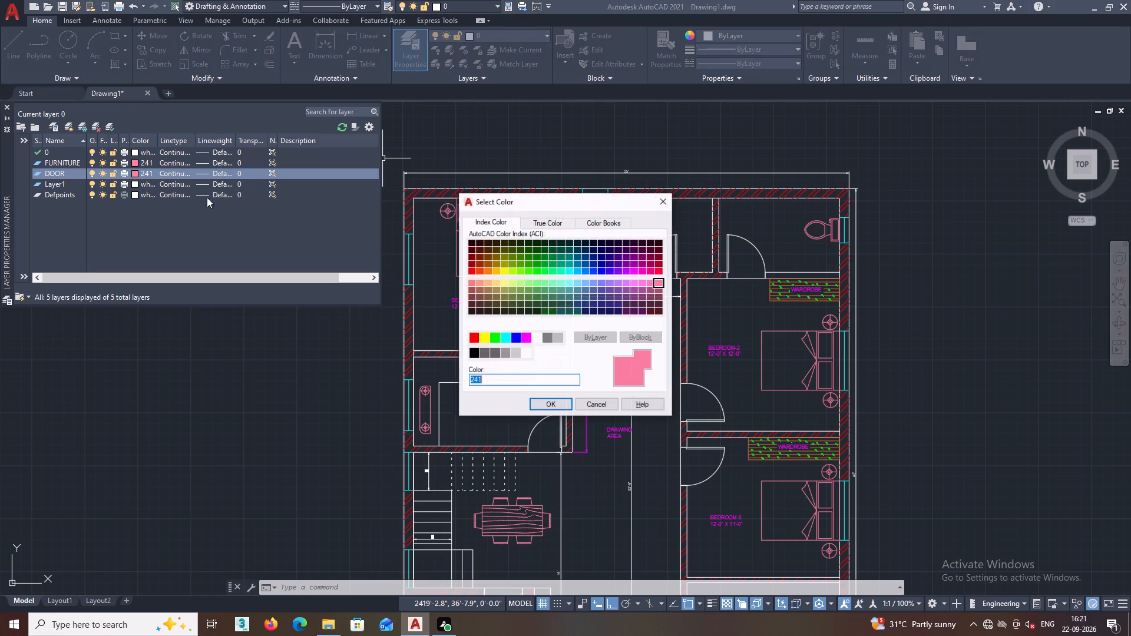
pyautogui.click(473, 258)
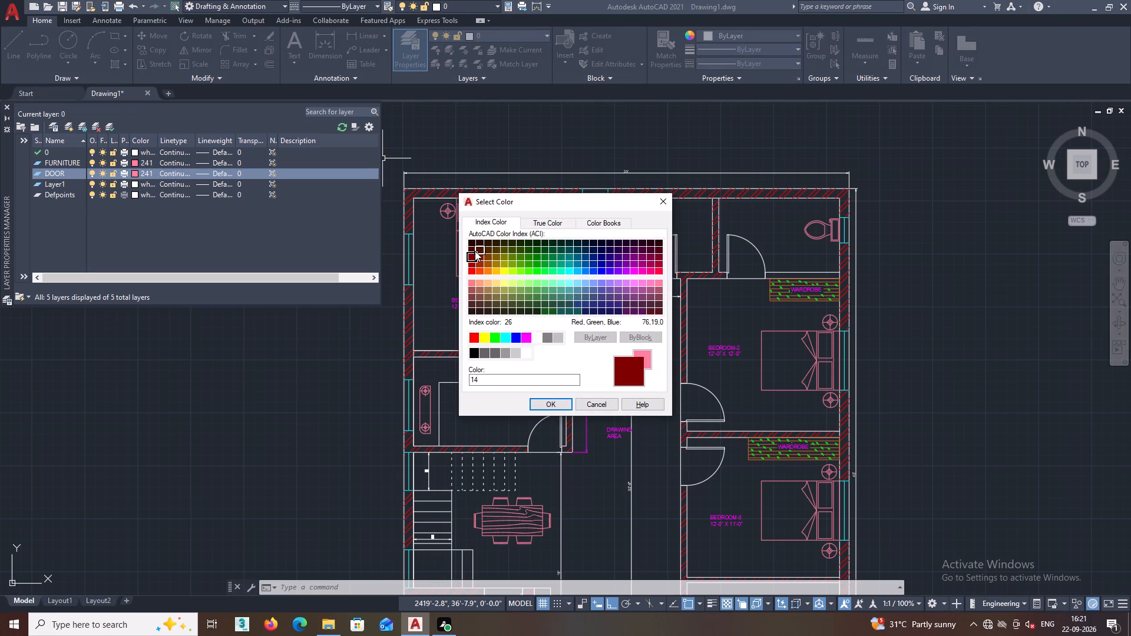
pyautogui.click(475, 251)
pyautogui.click(471, 250)
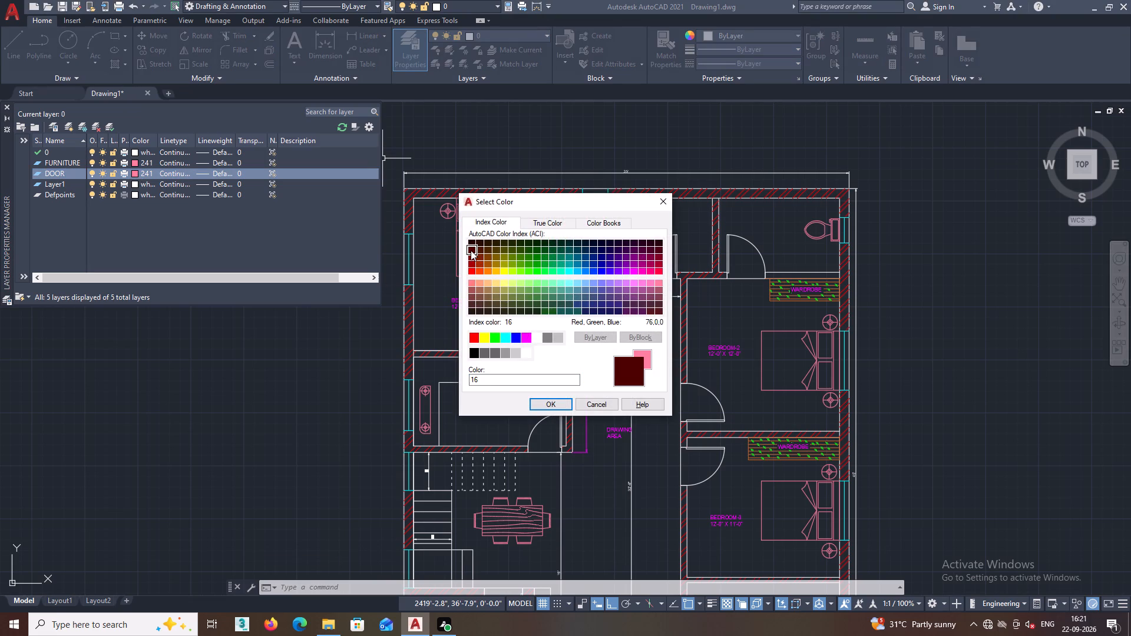
pyautogui.click(485, 337)
pyautogui.click(553, 405)
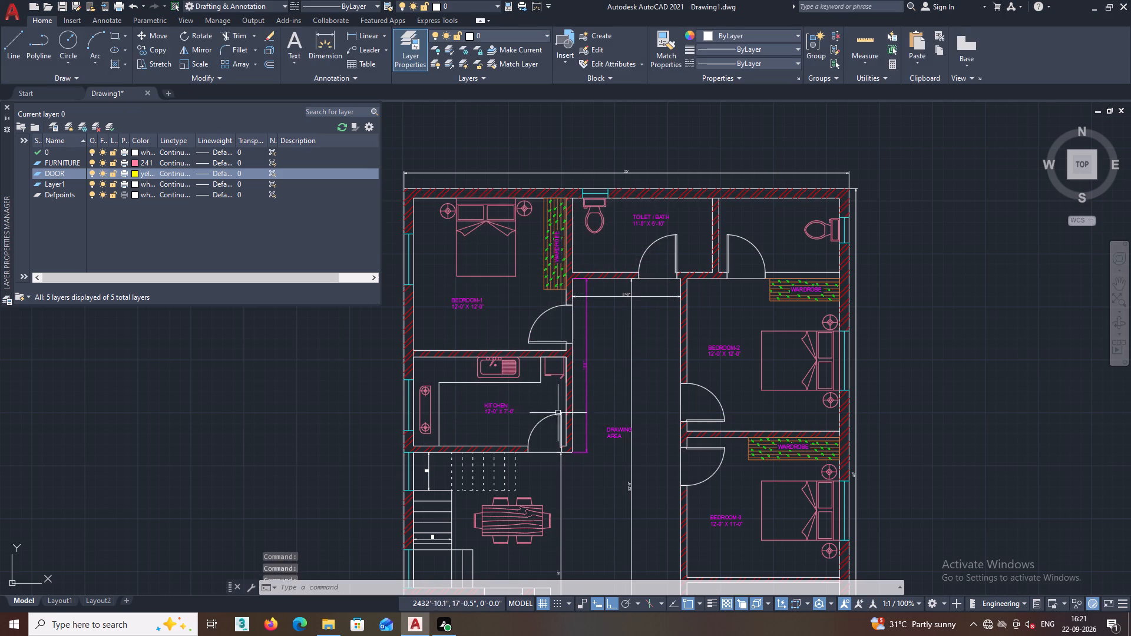
# Assign the doors of the three bedrooms, both toilets and the lower kitchen, plus the rectangular unit beside that kitchen, to the DOOR layer.
pyautogui.moveTo(584, 434); pyautogui.dragTo(603, 408, button='middle')
pyautogui.scroll(1, 566, 290)
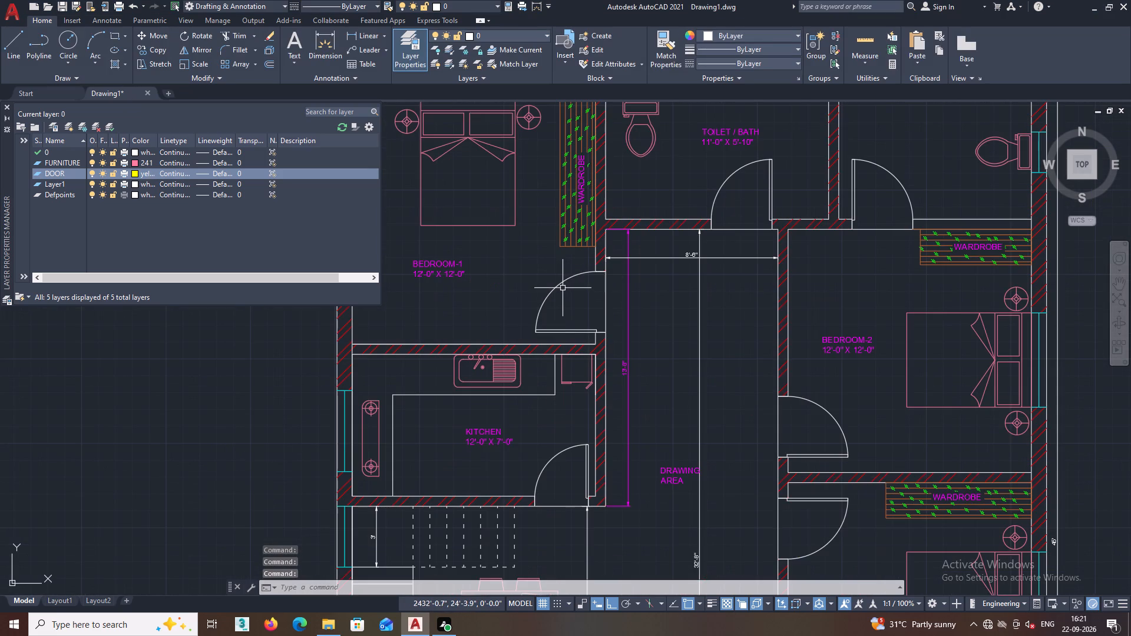
pyautogui.click(561, 284)
pyautogui.moveTo(563, 284); pyautogui.dragTo(535, 400, button='middle')
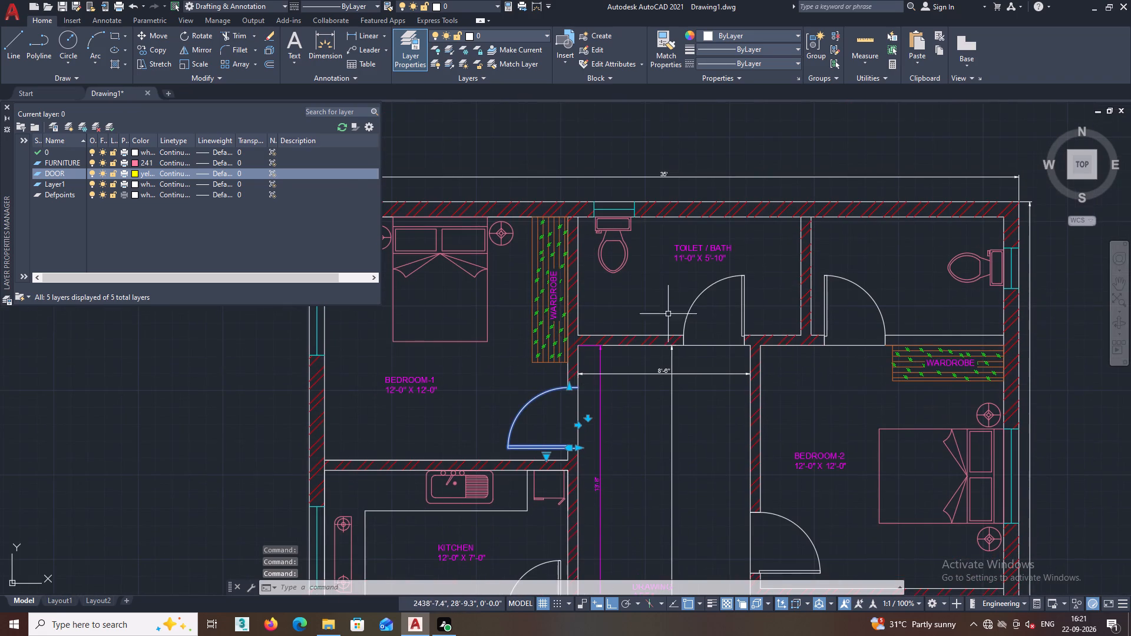
pyautogui.doubleClick(700, 314)
pyautogui.click(685, 297)
pyautogui.click(848, 312)
pyautogui.doubleClick(846, 267)
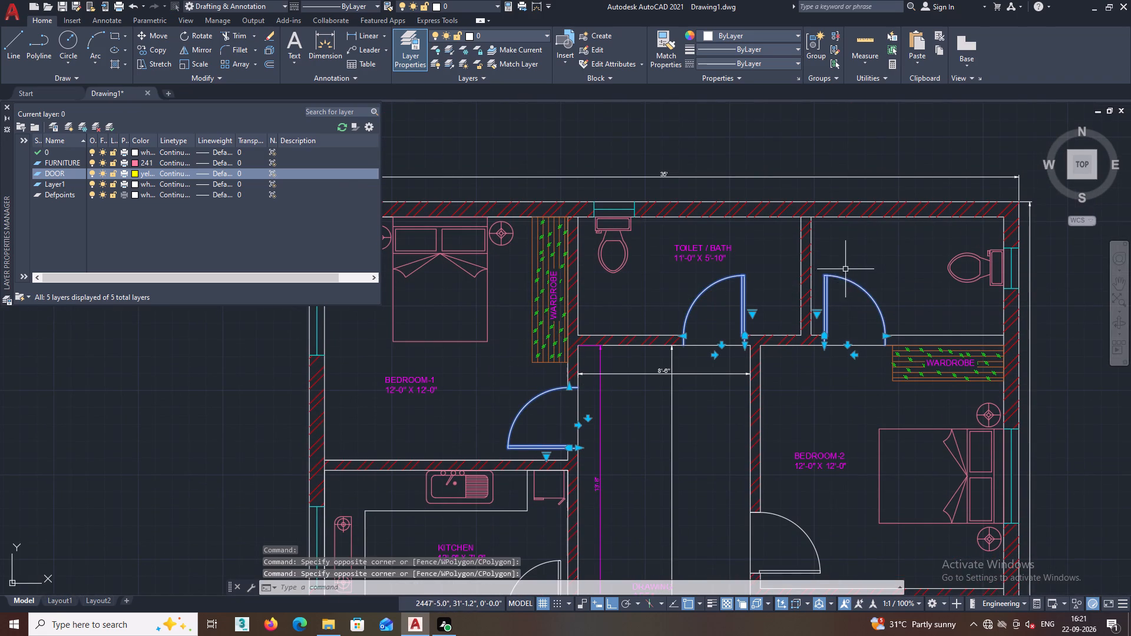
pyautogui.moveTo(844, 275); pyautogui.dragTo(849, 218, button='middle')
pyautogui.middleClick(834, 341)
pyautogui.click(815, 489)
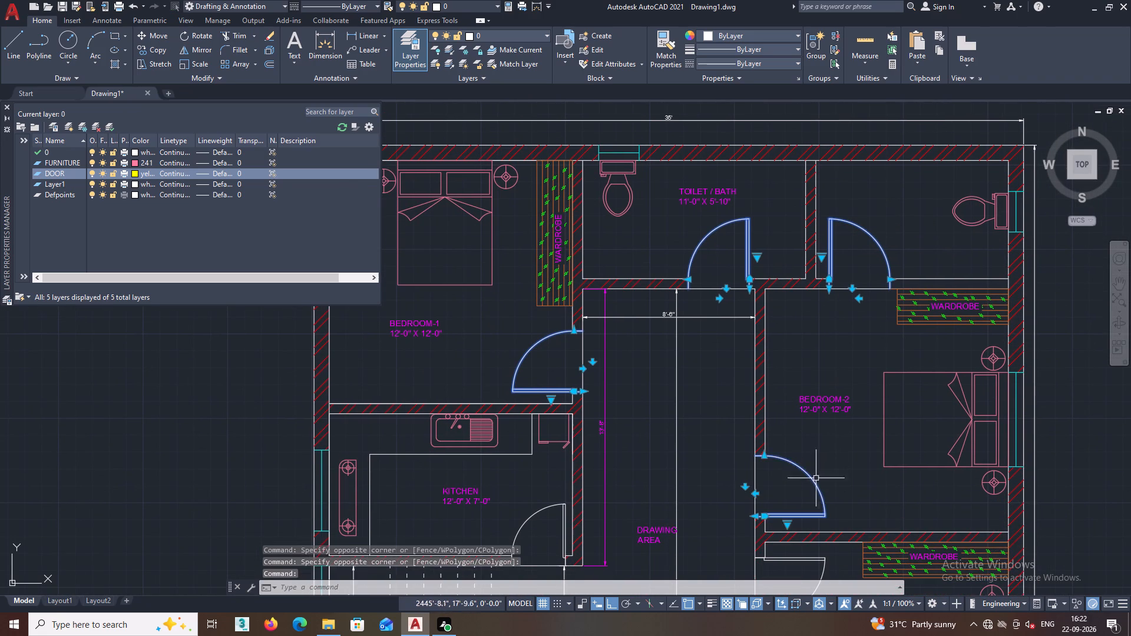
pyautogui.moveTo(812, 442); pyautogui.dragTo(806, 385, button='middle')
pyautogui.click(790, 505)
pyautogui.moveTo(790, 499); pyautogui.dragTo(806, 402, button='middle')
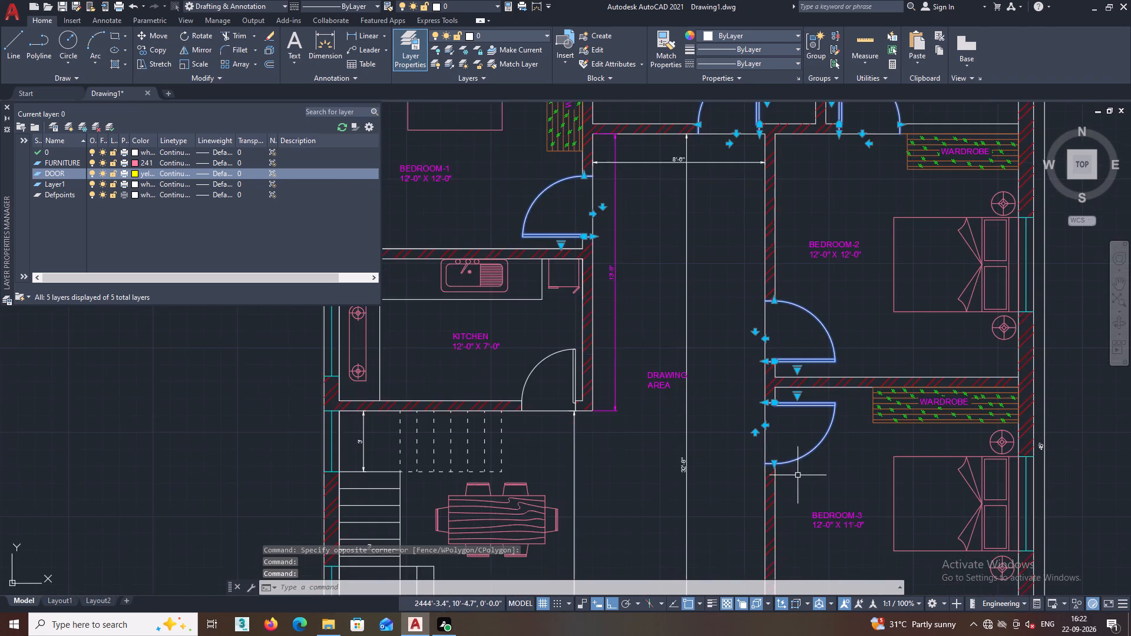
pyautogui.moveTo(798, 475); pyautogui.dragTo(826, 336, button='middle')
pyautogui.scroll(-2, 778, 433)
pyautogui.moveTo(762, 453); pyautogui.dragTo(772, 356, button='middle')
pyautogui.scroll(3, 738, 430)
pyautogui.scroll(-1, 735, 433)
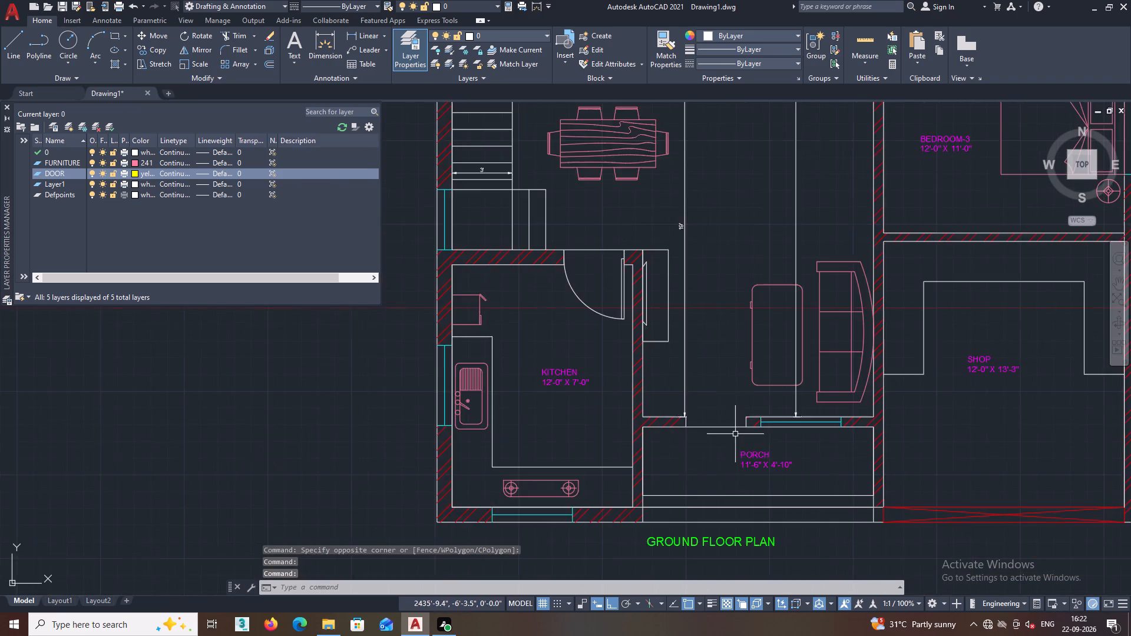
pyautogui.scroll(-1, 735, 435)
pyautogui.scroll(2, 667, 340)
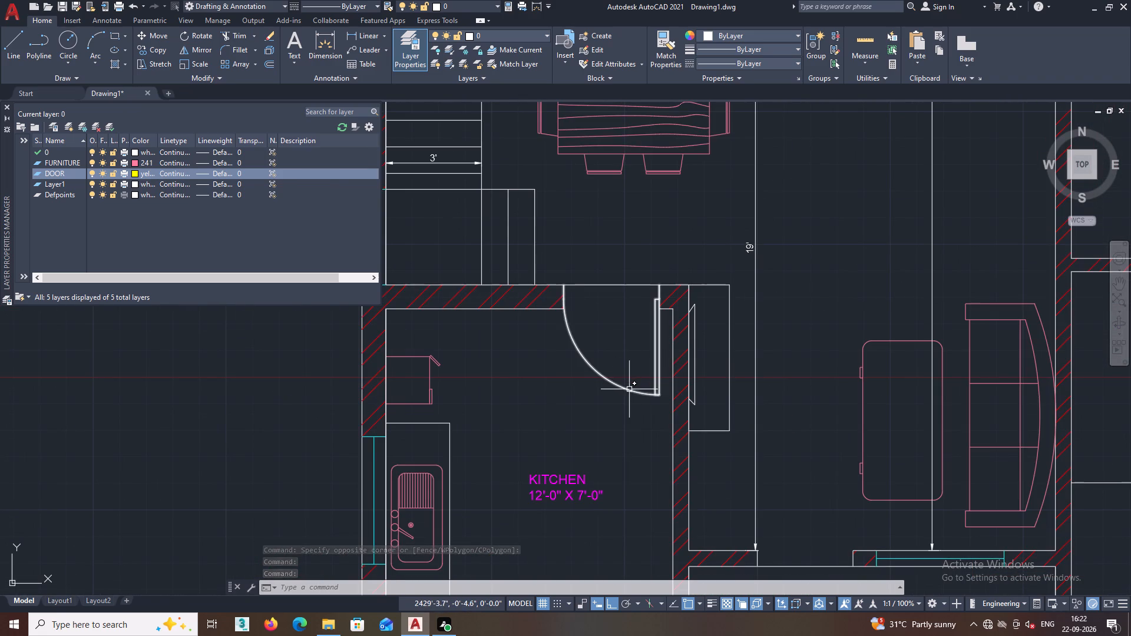
pyautogui.click(629, 389)
pyautogui.moveTo(631, 380); pyautogui.dragTo(596, 418, button='middle')
pyautogui.moveTo(625, 416); pyautogui.dragTo(561, 453, button='middle')
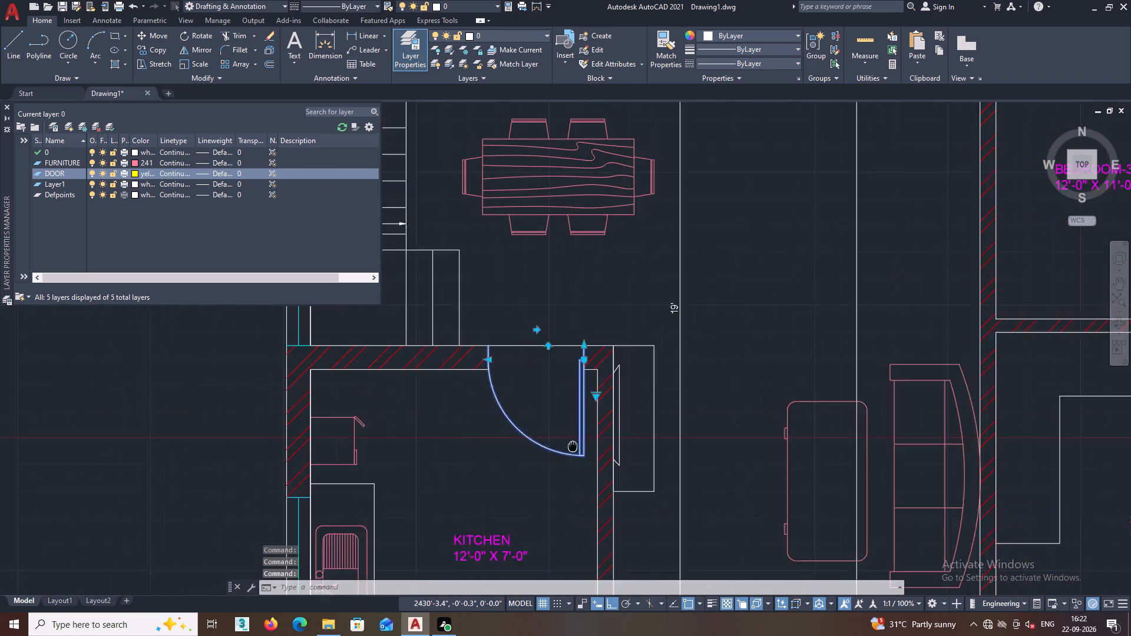
pyautogui.moveTo(561, 453); pyautogui.dragTo(547, 468, button='middle')
pyautogui.click(581, 449)
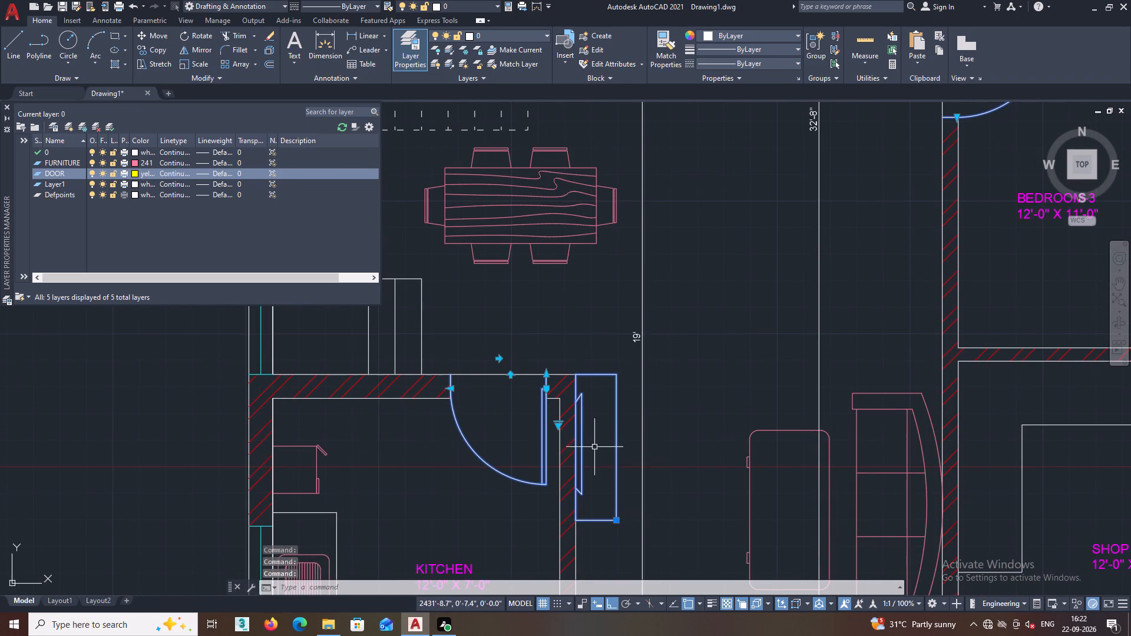
pyautogui.scroll(-2, 598, 442)
pyautogui.moveTo(603, 443); pyautogui.dragTo(585, 474, button='middle')
pyautogui.moveTo(693, 436); pyautogui.dragTo(654, 452, button='middle')
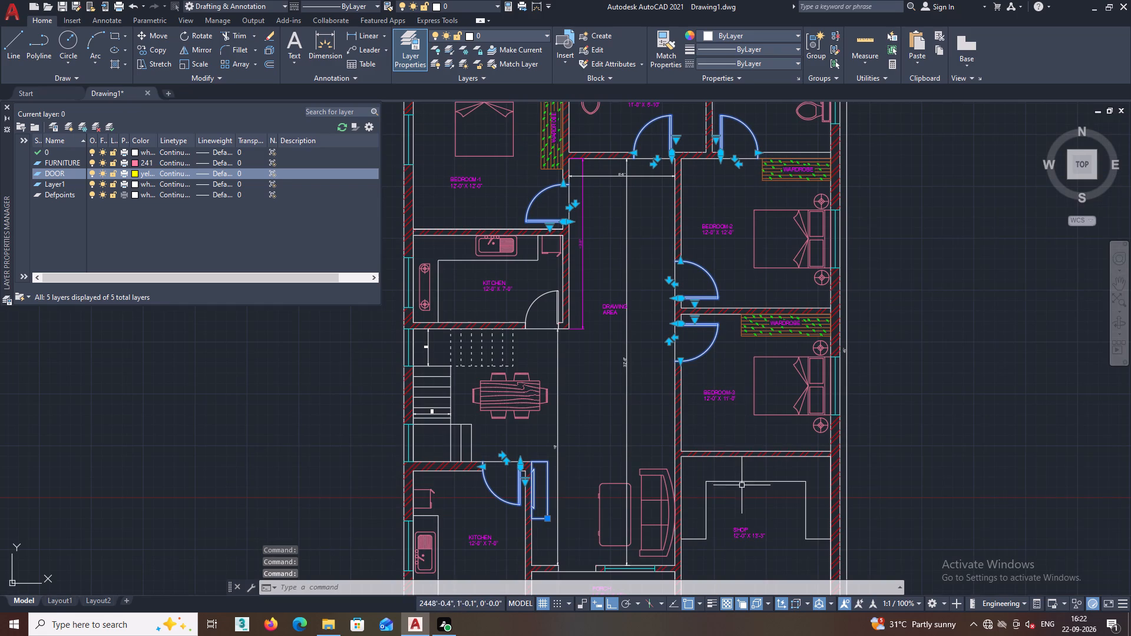
pyautogui.moveTo(708, 388); pyautogui.dragTo(714, 346, button='middle')
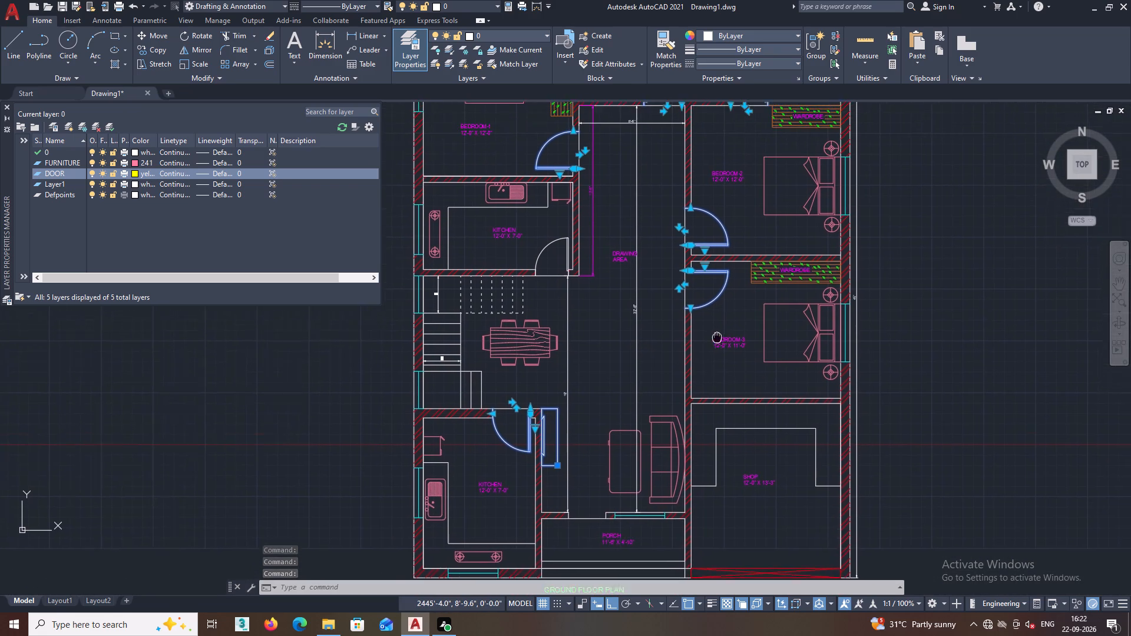
pyautogui.moveTo(714, 346); pyautogui.dragTo(686, 449, button='middle')
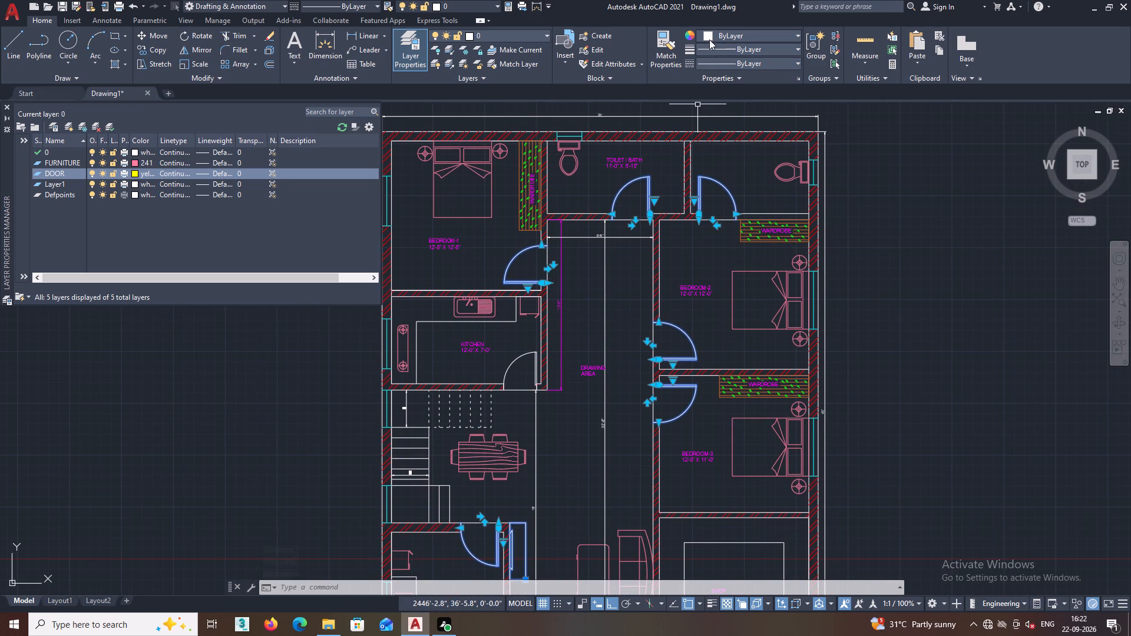
pyautogui.doubleClick(535, 36)
pyautogui.doubleClick(535, 37)
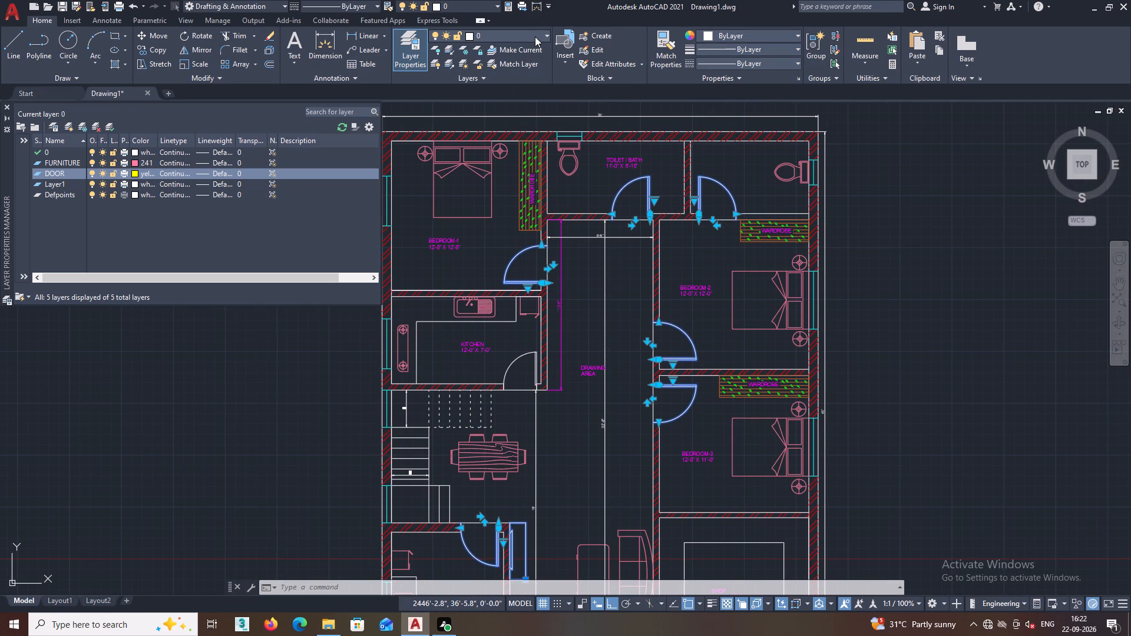
pyautogui.click(527, 37)
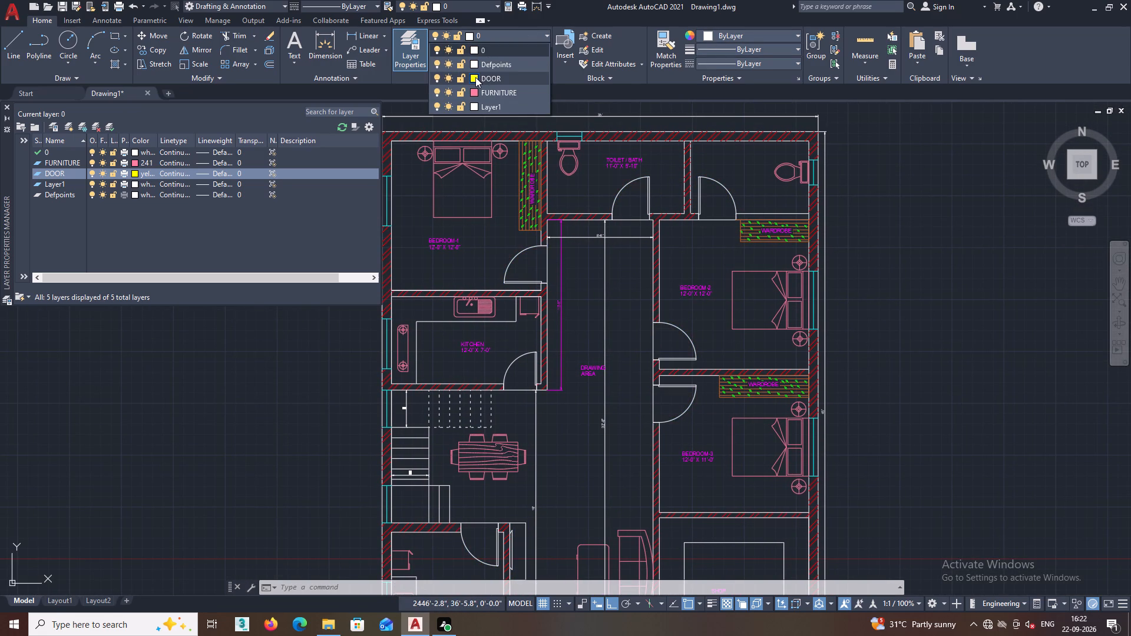
pyautogui.click(475, 77)
pyautogui.press('Escape')
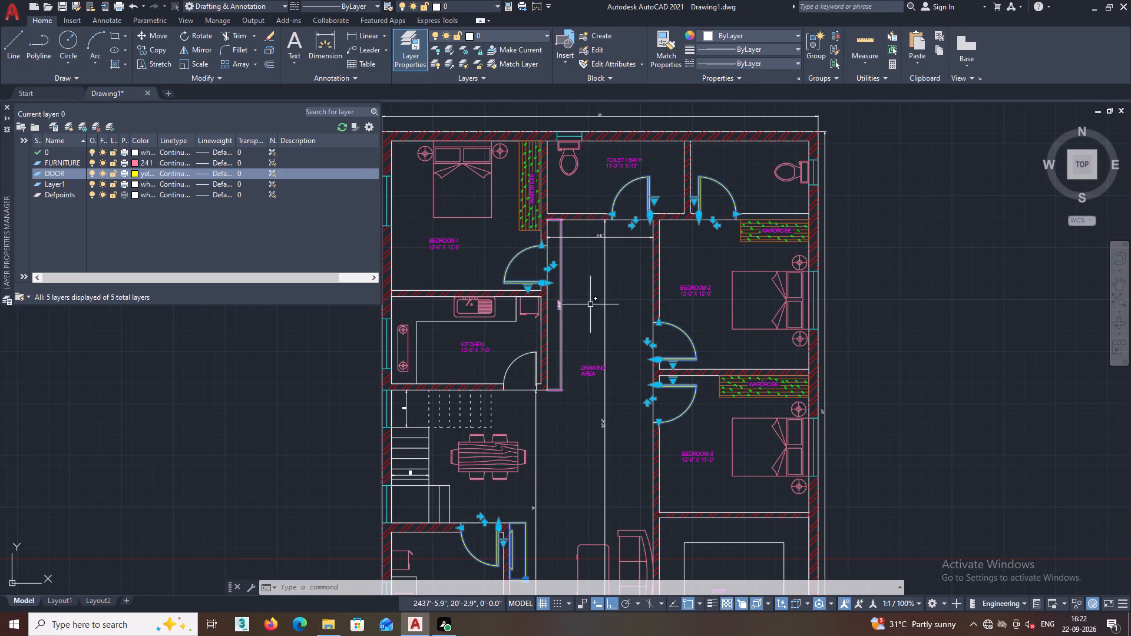
pyautogui.press('Escape')
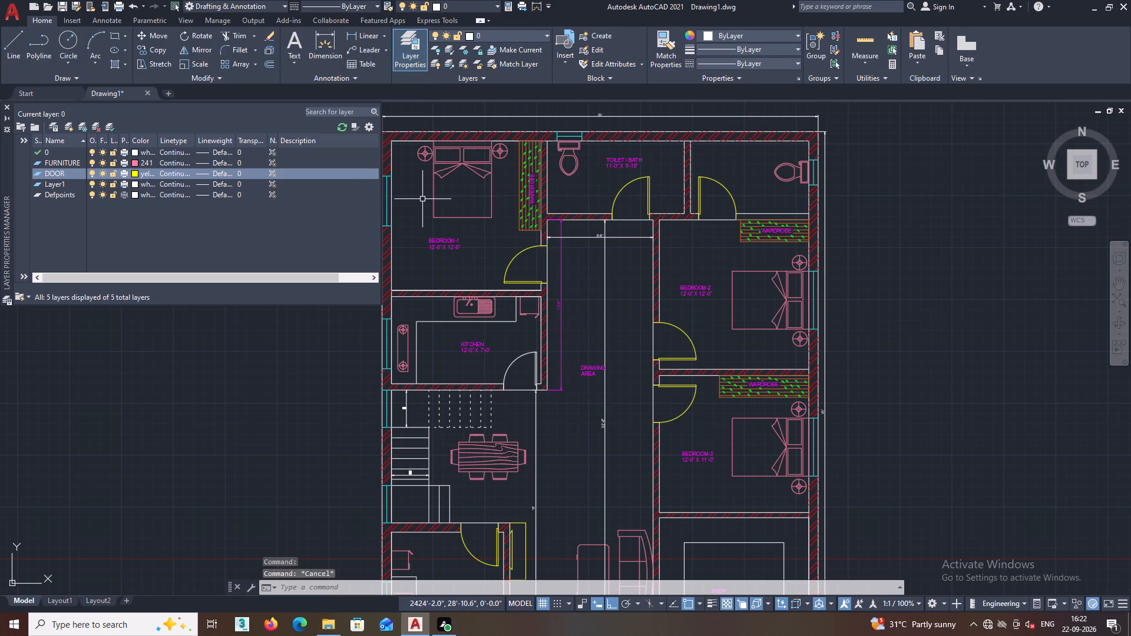
pyautogui.click(9, 104)
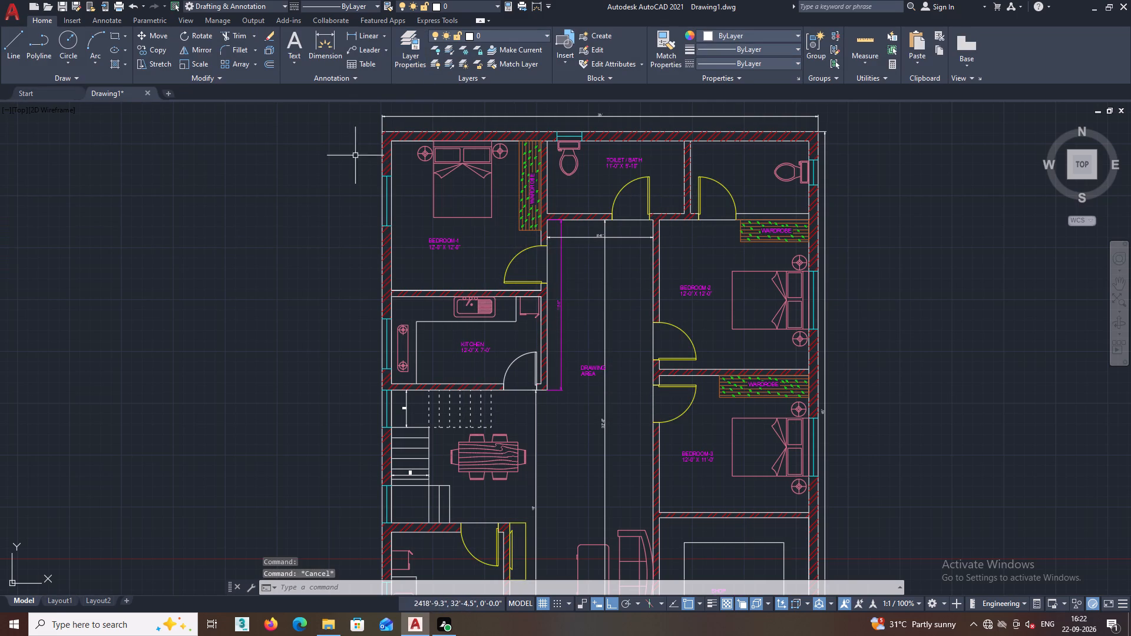
# Match the upper kitchen's door to a yellow toilet door's properties and assign it to the DOOR layer.
pyautogui.click(672, 38)
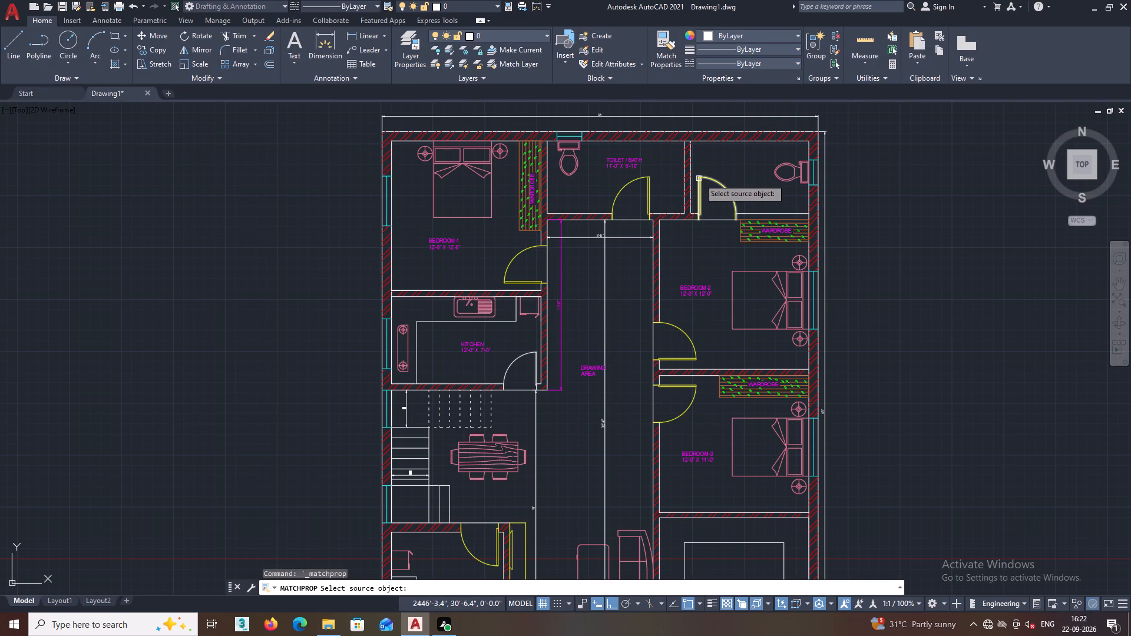
pyautogui.click(699, 178)
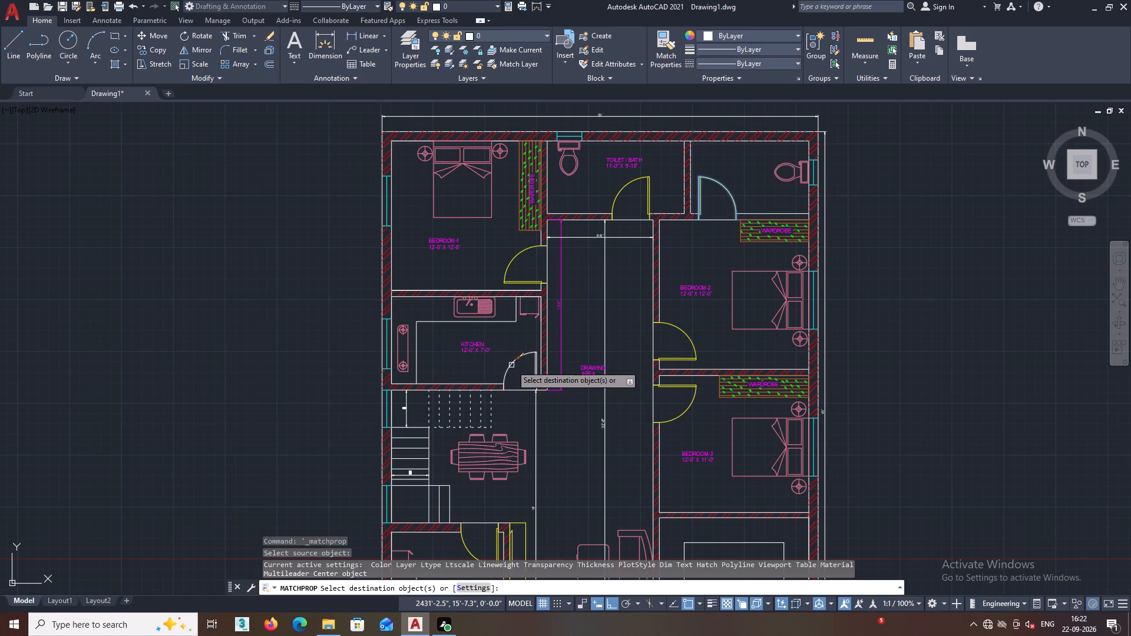
pyautogui.click(511, 365)
pyautogui.press('Escape')
pyautogui.click(514, 363)
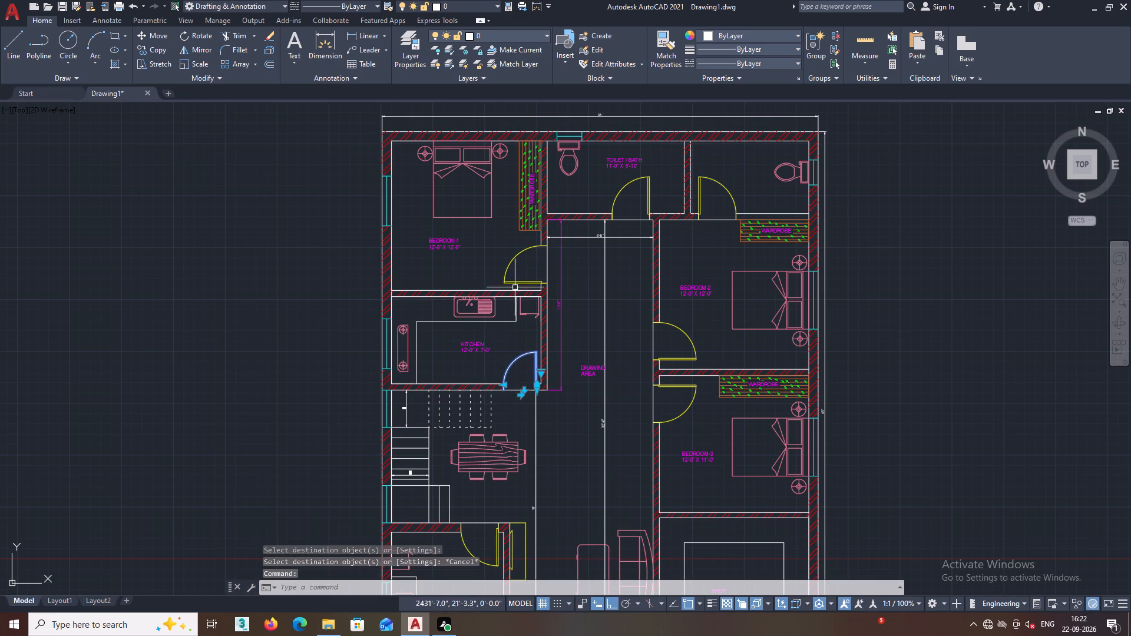
pyautogui.click(485, 32)
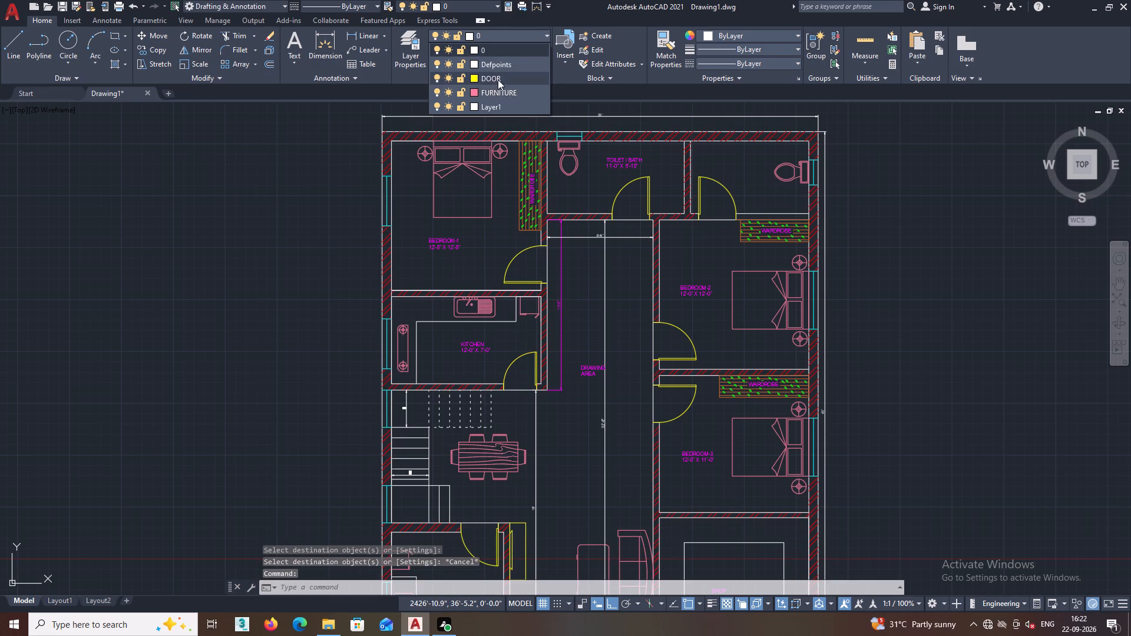
pyautogui.doubleClick(498, 79)
pyautogui.press('Escape')
# Match the properties of Bedroom-3's wardrobe outline onto the staircase's long side line and upper solid treads.
pyautogui.scroll(-1, 571, 283)
pyautogui.moveTo(572, 307); pyautogui.dragTo(598, 237, button='middle')
pyautogui.moveTo(578, 294); pyautogui.dragTo(598, 236, button='middle')
pyautogui.press('Escape')
pyautogui.moveTo(600, 290); pyautogui.dragTo(606, 267, button='middle')
pyautogui.moveTo(583, 317); pyautogui.dragTo(518, 327, button='middle')
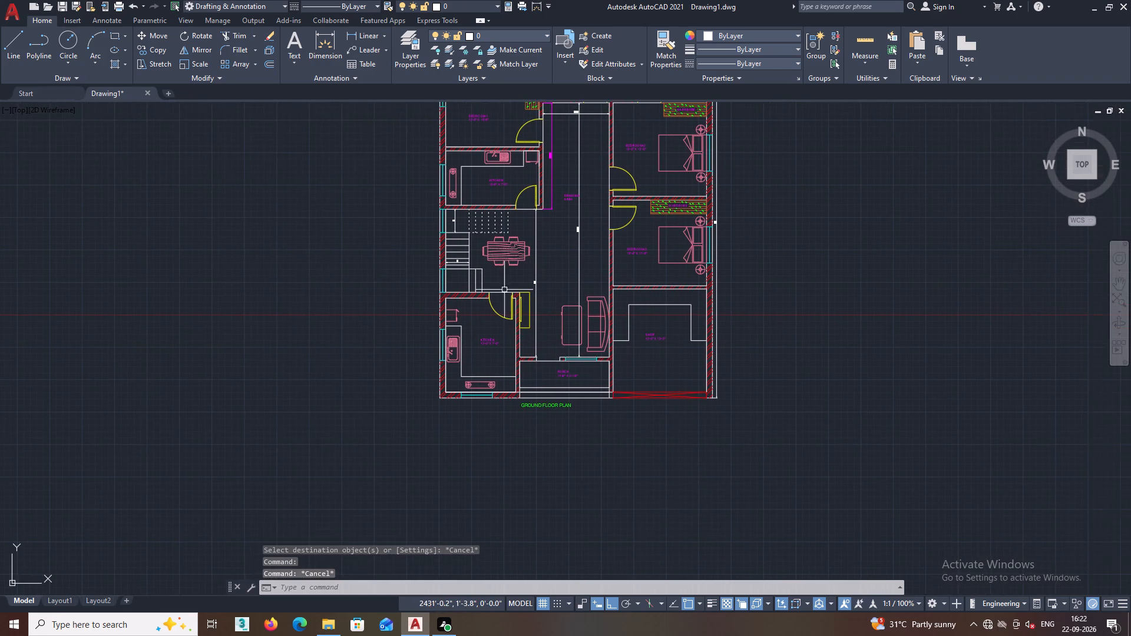
pyautogui.moveTo(499, 282); pyautogui.dragTo(539, 334, button='middle')
pyautogui.scroll(-1, 501, 293)
pyautogui.scroll(3, 525, 337)
pyautogui.moveTo(525, 337); pyautogui.dragTo(514, 463, button='middle')
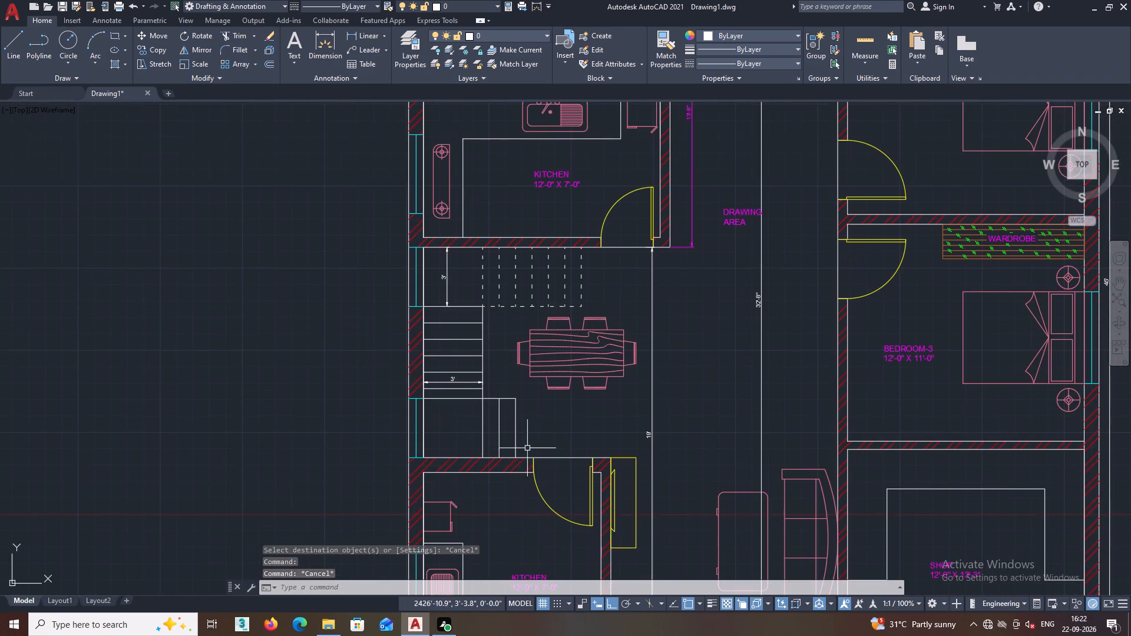
pyautogui.moveTo(545, 426); pyautogui.dragTo(502, 440, button='middle')
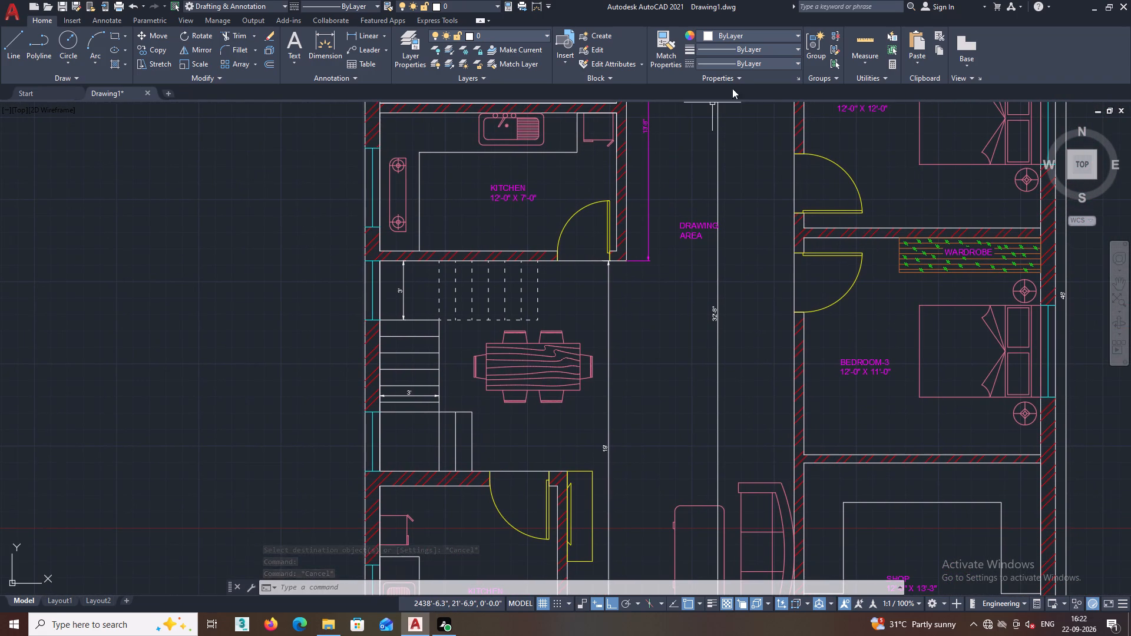
pyautogui.click(668, 42)
pyautogui.scroll(2, 889, 248)
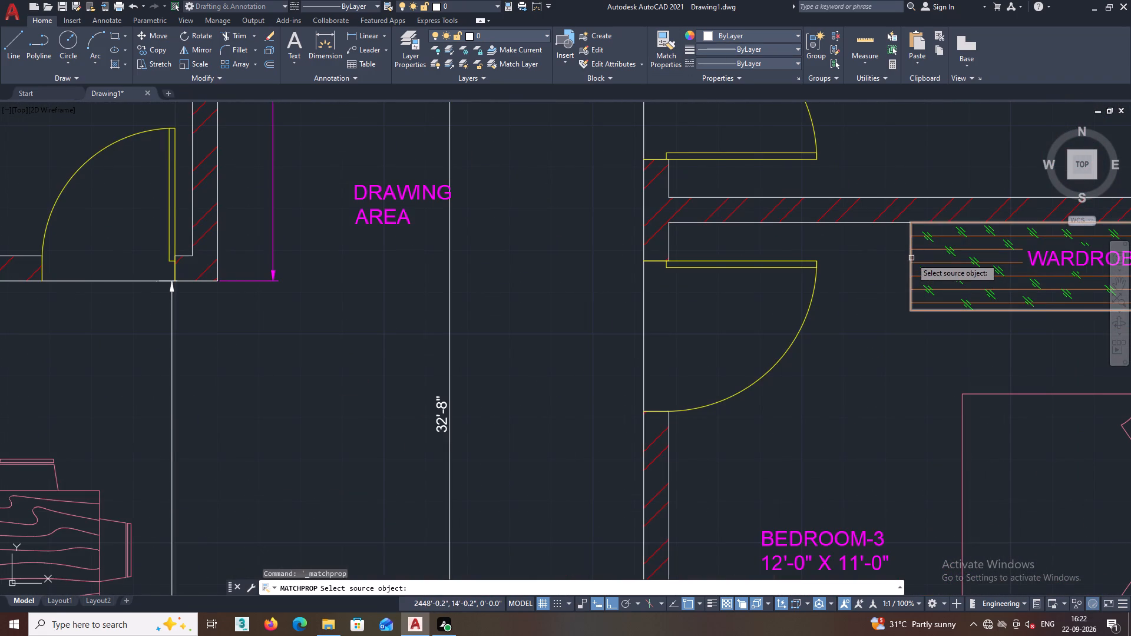
pyautogui.click(911, 257)
pyautogui.scroll(-2, 779, 284)
pyautogui.moveTo(543, 327); pyautogui.dragTo(609, 253, button='middle')
pyautogui.scroll(1, 462, 290)
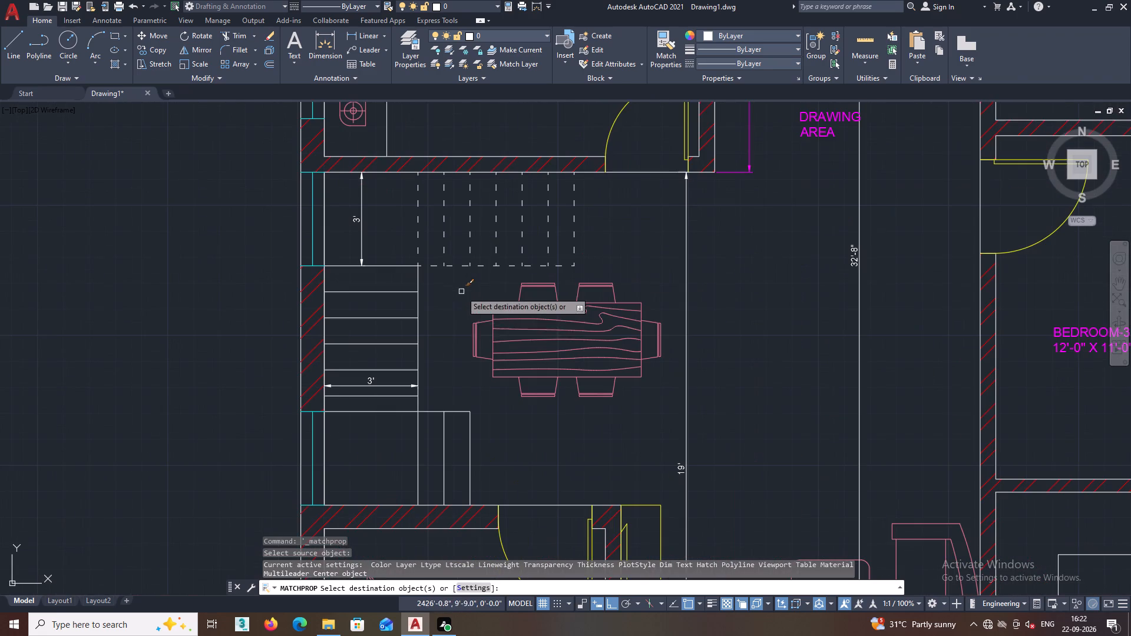
pyautogui.click(440, 319)
pyautogui.click(353, 283)
pyautogui.moveTo(364, 299); pyautogui.dragTo(363, 299, button='middle')
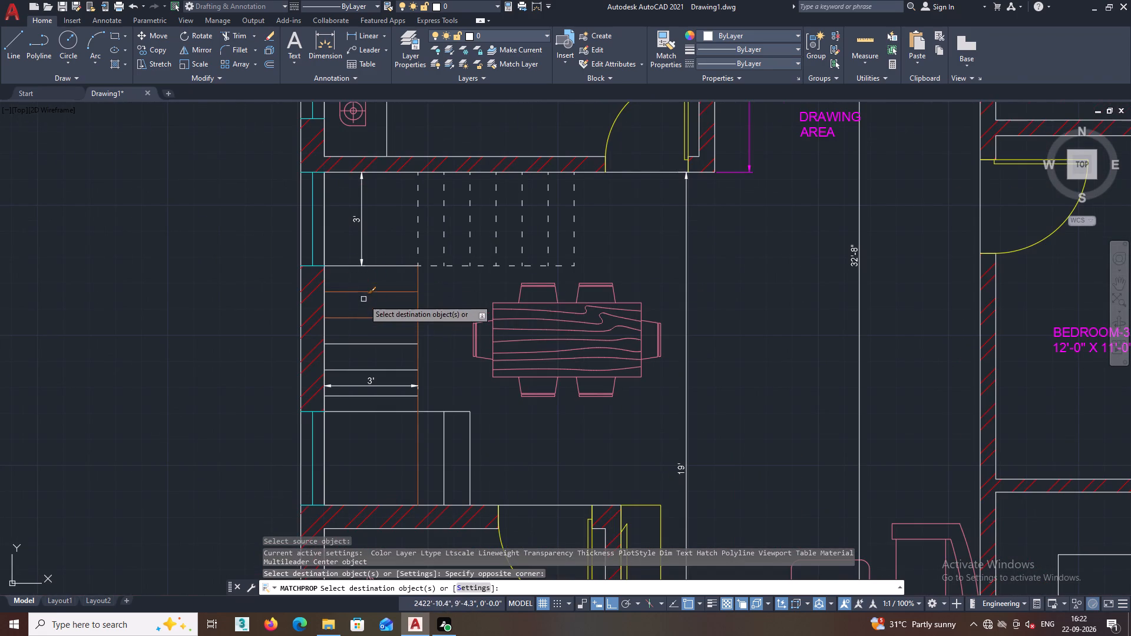
pyautogui.moveTo(363, 299); pyautogui.dragTo(414, 267, button='middle')
pyautogui.scroll(2, 434, 350)
pyautogui.doubleClick(468, 331)
pyautogui.doubleClick(461, 243)
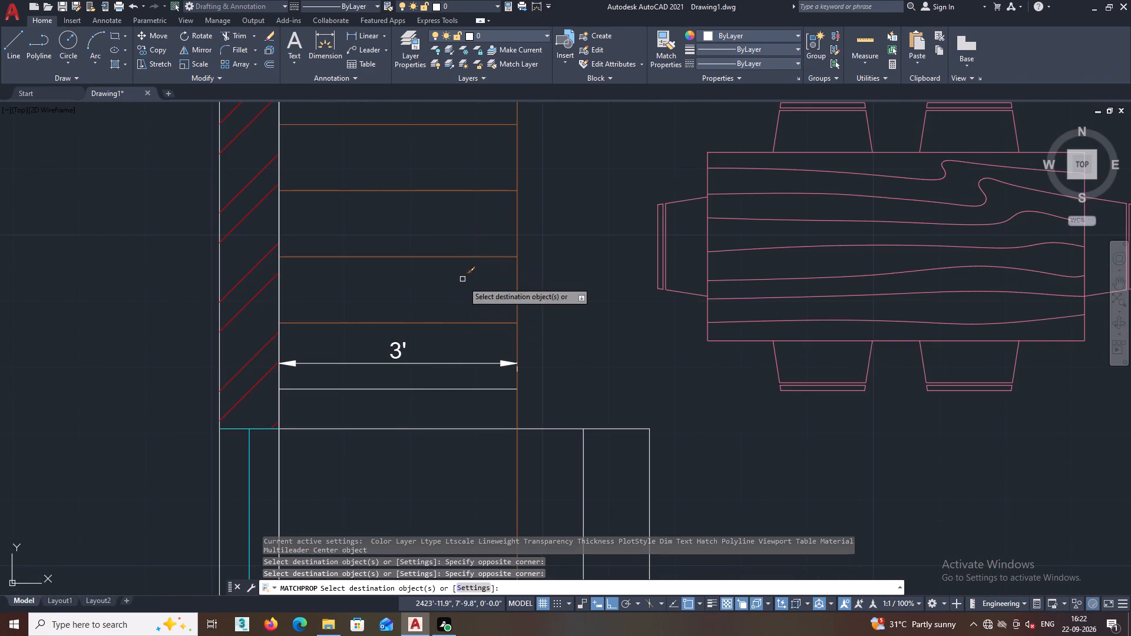
# Apply the same wardrobe properties to the staircase's remaining tread, landing edge, lower step lines and upper flight edge.
pyautogui.moveTo(462, 290); pyautogui.dragTo(501, 248, button='middle')
pyautogui.click(481, 402)
pyautogui.moveTo(481, 403); pyautogui.dragTo(481, 393)
pyautogui.doubleClick(468, 421)
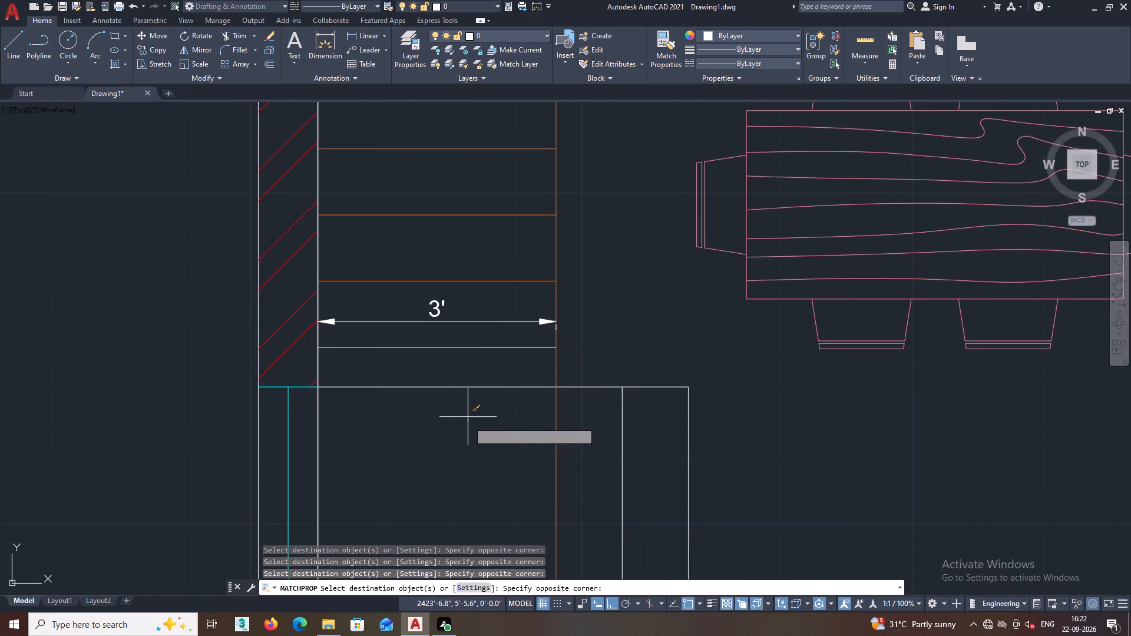
pyautogui.click(458, 342)
pyautogui.moveTo(458, 345); pyautogui.dragTo(464, 299, button='middle')
pyautogui.click(718, 442)
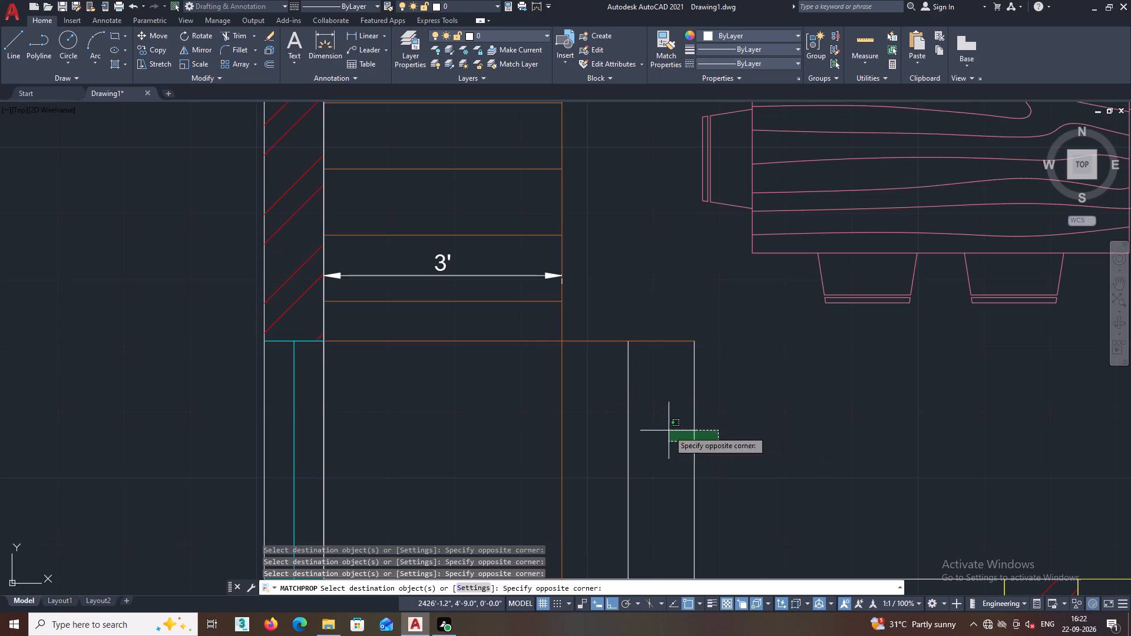
pyautogui.click(591, 415)
pyautogui.scroll(-2, 597, 406)
pyautogui.moveTo(592, 335); pyautogui.dragTo(515, 425, button='middle')
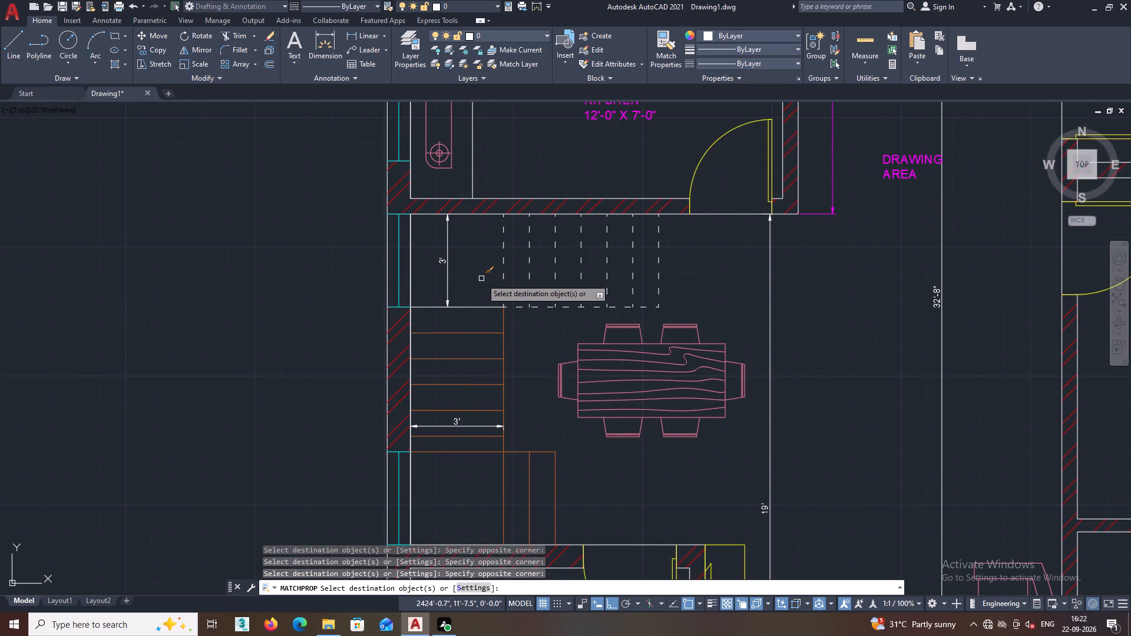
pyautogui.click(483, 307)
pyautogui.moveTo(482, 296); pyautogui.dragTo(412, 342, button='middle')
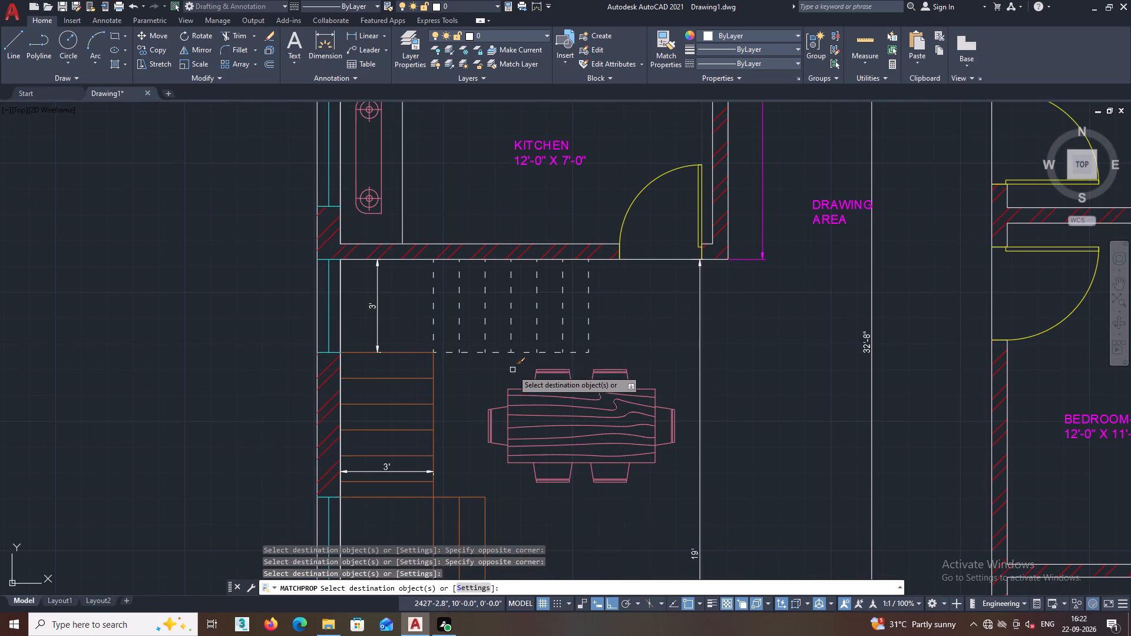
pyautogui.press('space')
# Change the colour of the dashed stair flight's end tread line, farthest from the outer wall, to 205,105,40.
pyautogui.click(587, 317)
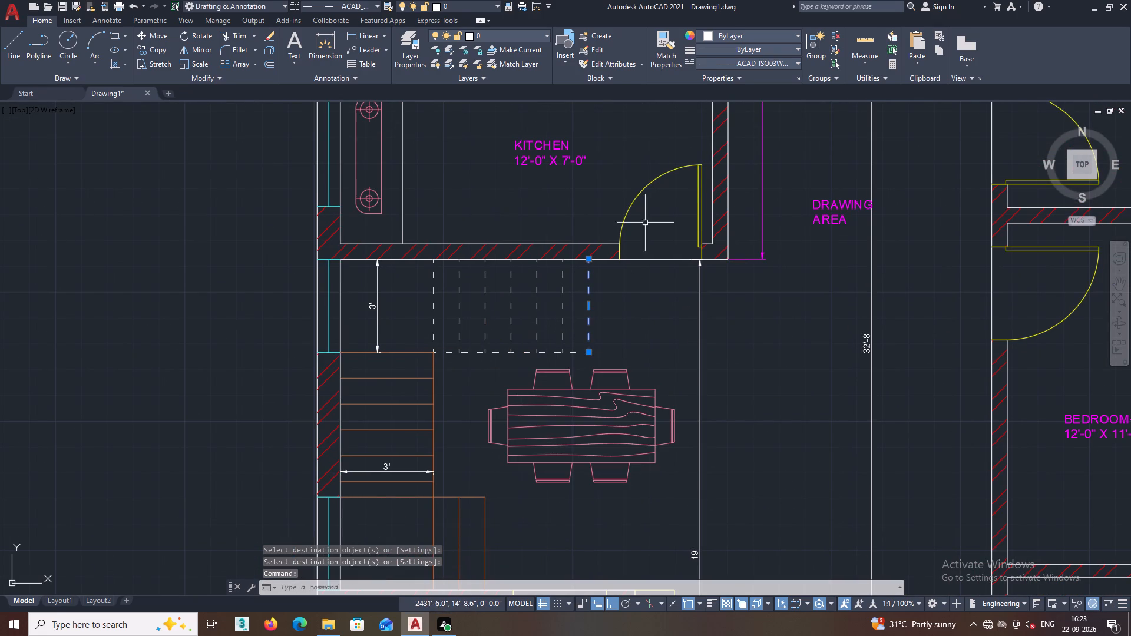
pyautogui.doubleClick(709, 36)
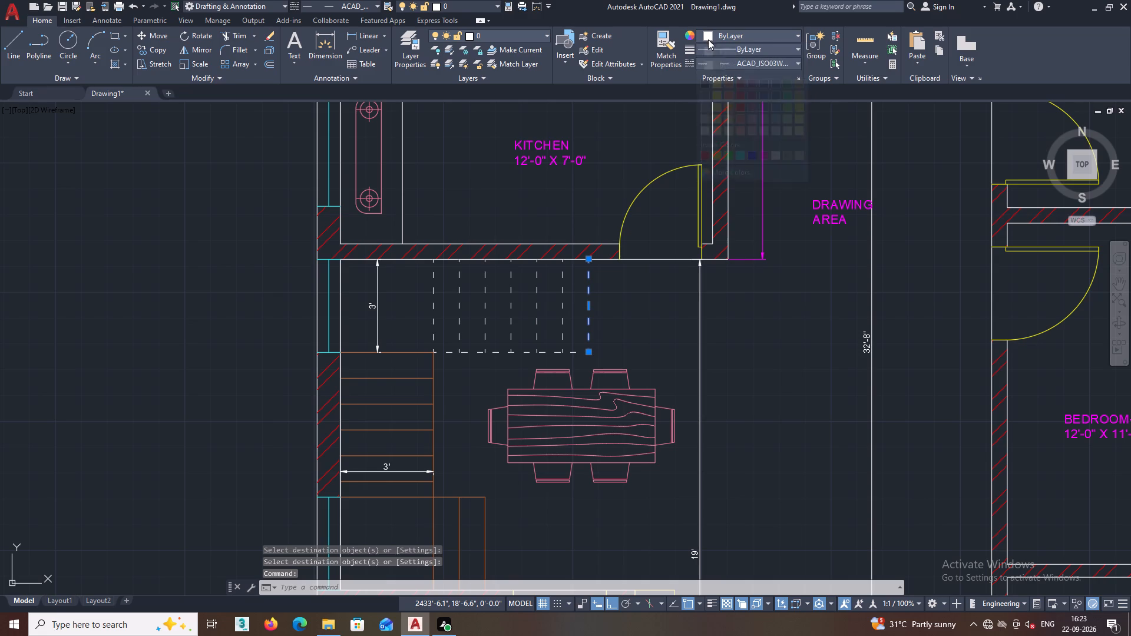
pyautogui.click(709, 34)
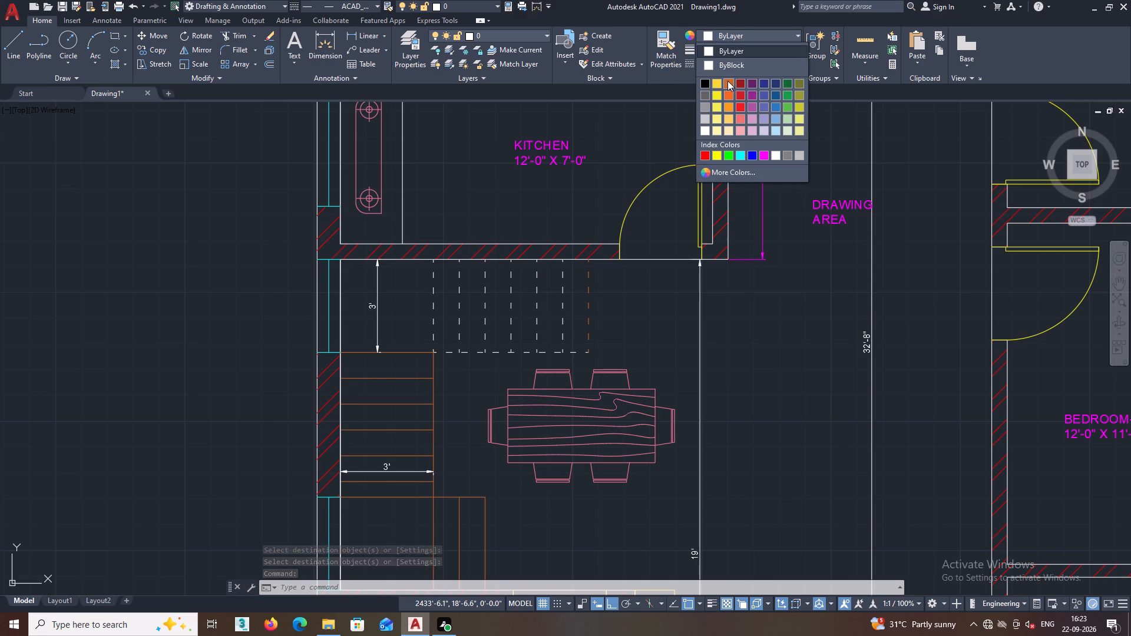
pyautogui.click(727, 81)
# Match the recoloured tread's properties onto the remaining dashed stair treads and the flight's dashed long edge.
pyautogui.press('space')
pyautogui.press('space')
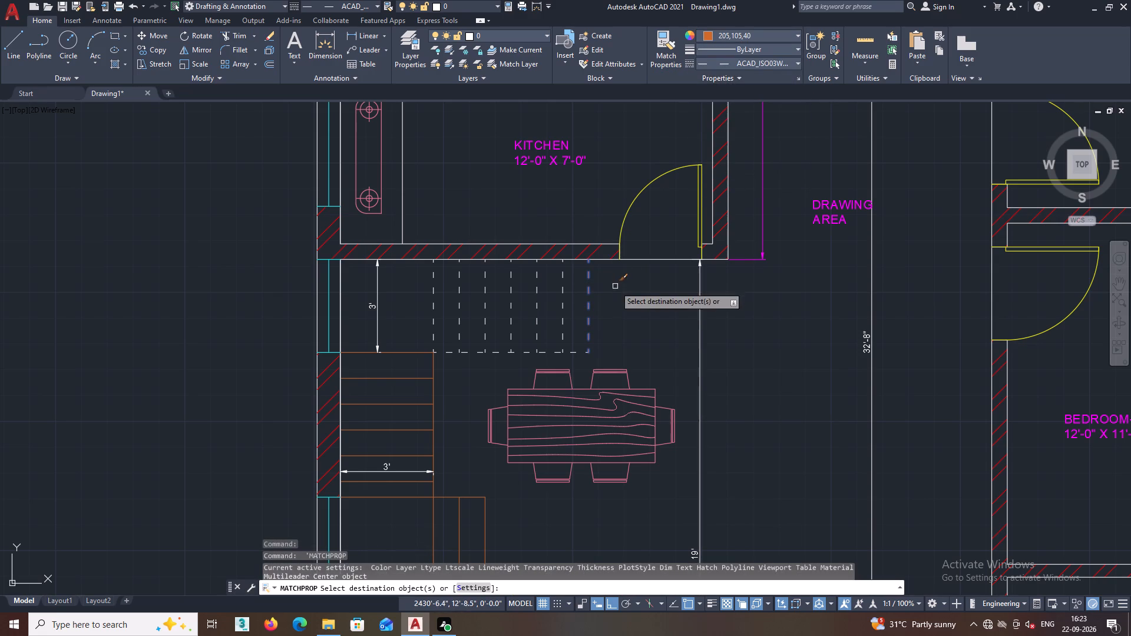
pyautogui.click(578, 313)
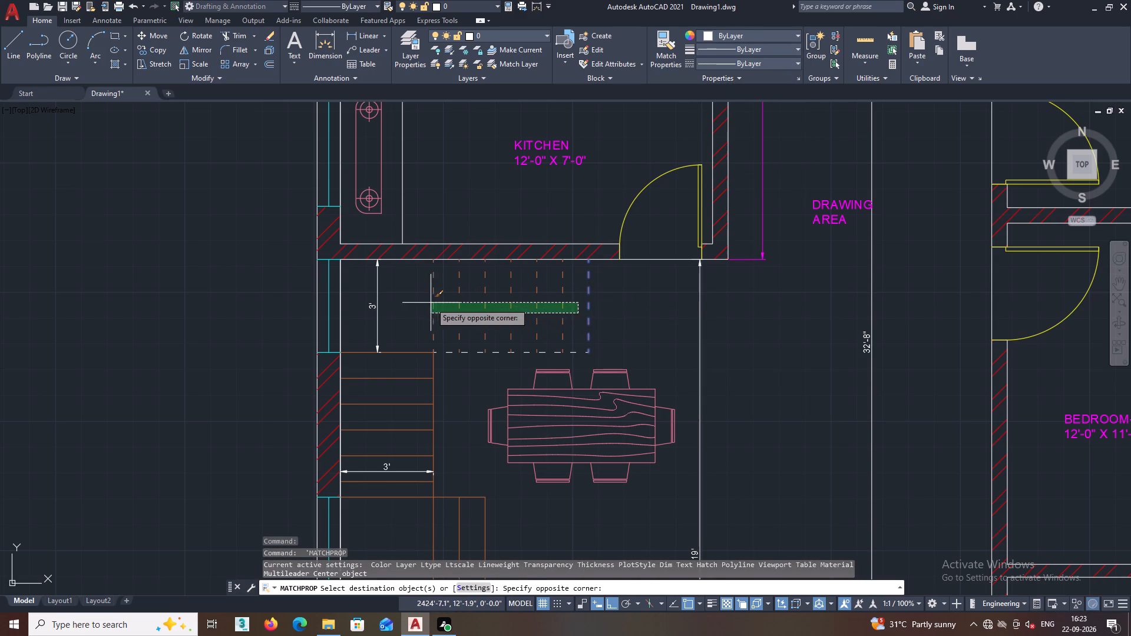
pyautogui.click(428, 303)
pyautogui.click(475, 359)
pyautogui.click(471, 343)
pyautogui.press('space')
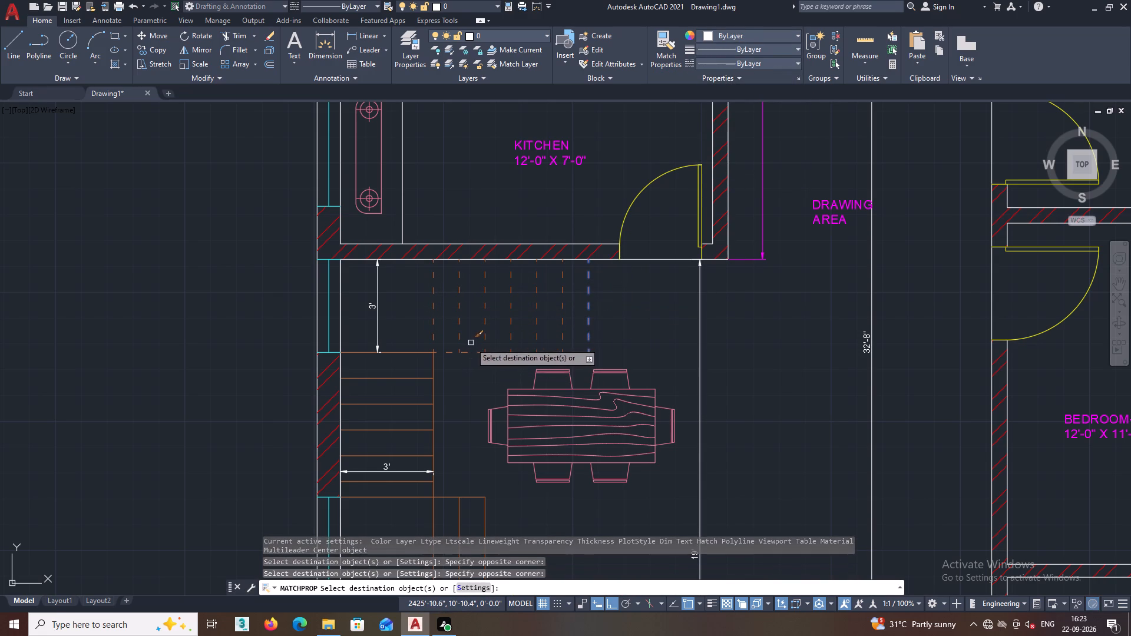
# Modify the ISO-25 dimension style to a text height of 5" and make it the current style.
pyautogui.moveTo(633, 333); pyautogui.dragTo(606, 376, button='middle')
pyautogui.scroll(-5, 606, 375)
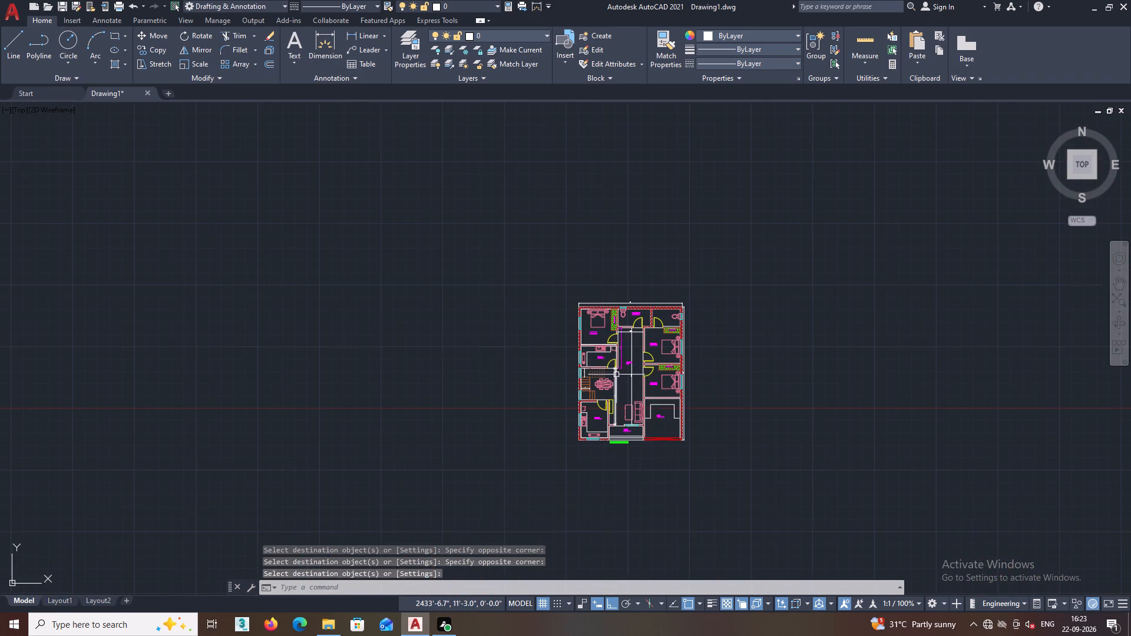
pyautogui.moveTo(616, 375); pyautogui.dragTo(560, 385, button='middle')
pyautogui.scroll(3, 578, 379)
pyautogui.moveTo(588, 387); pyautogui.dragTo(546, 367, button='middle')
pyautogui.scroll(-2, 557, 370)
pyautogui.moveTo(563, 376); pyautogui.dragTo(533, 365, button='middle')
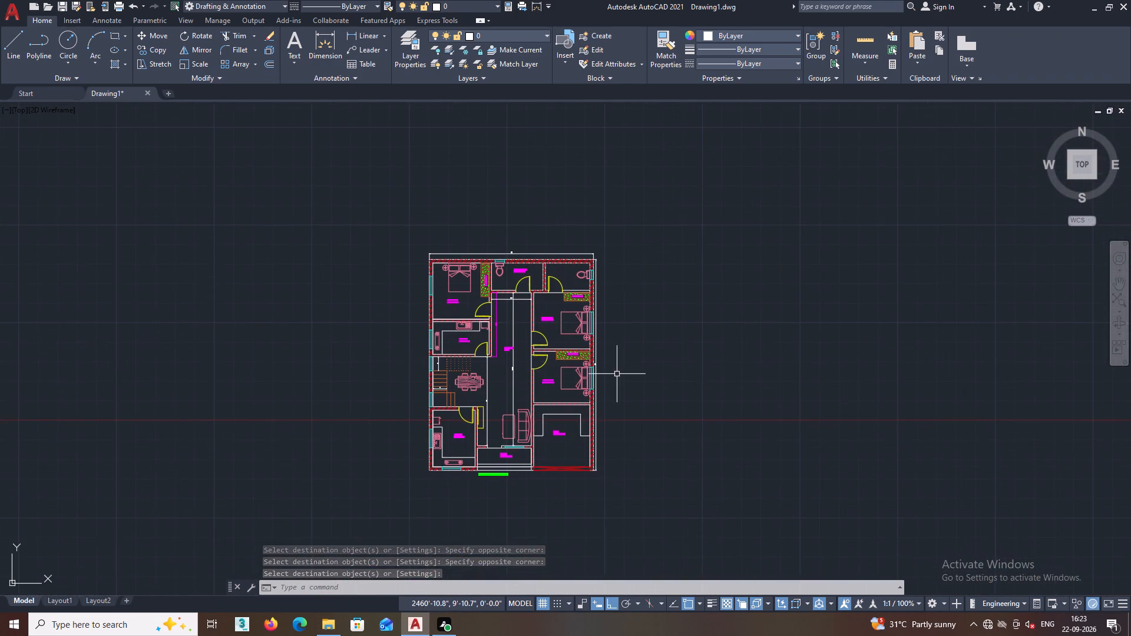
pyautogui.scroll(3, 617, 373)
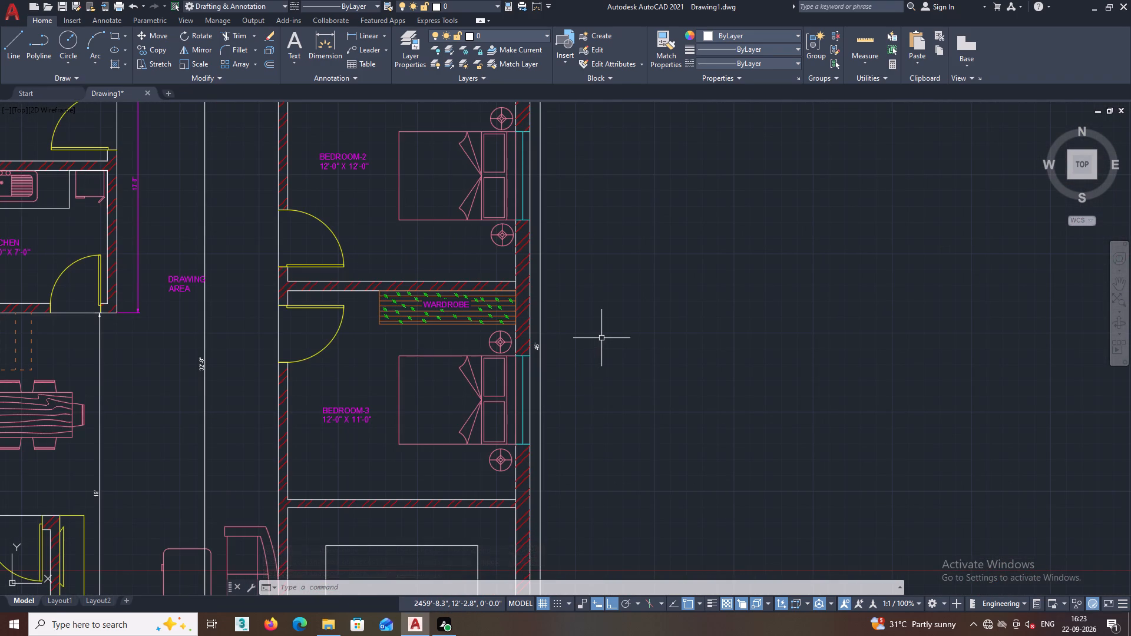
pyautogui.press('d')
pyautogui.press('Return')
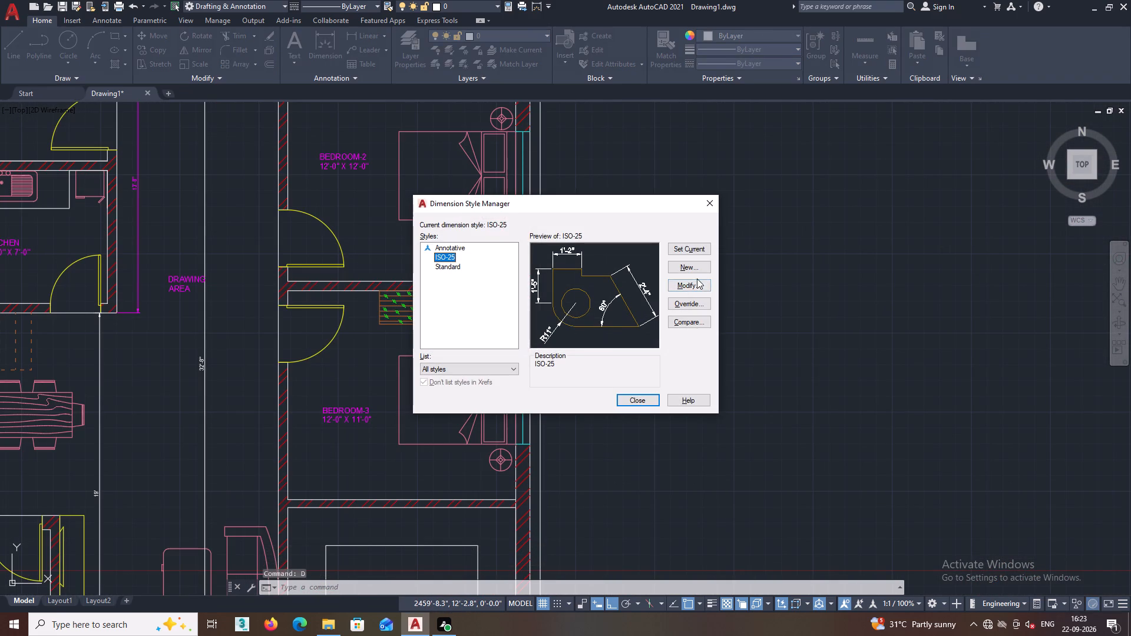
pyautogui.click(693, 282)
pyautogui.click(507, 182)
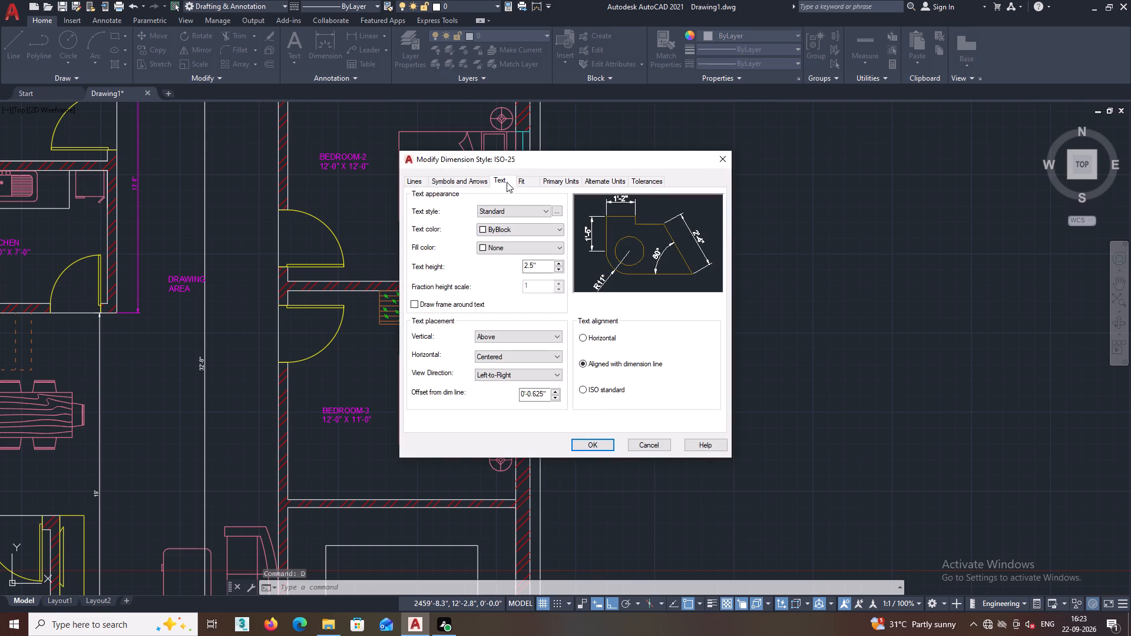
pyautogui.scroll(1, 540, 263)
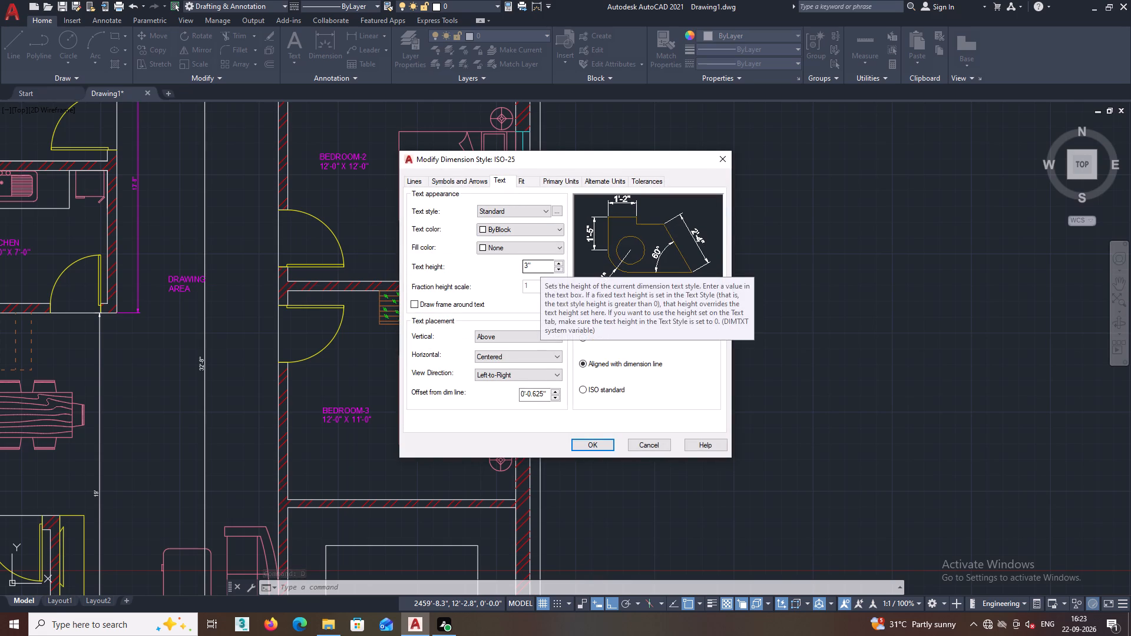
pyautogui.click(537, 269)
pyautogui.press('BackSpace')
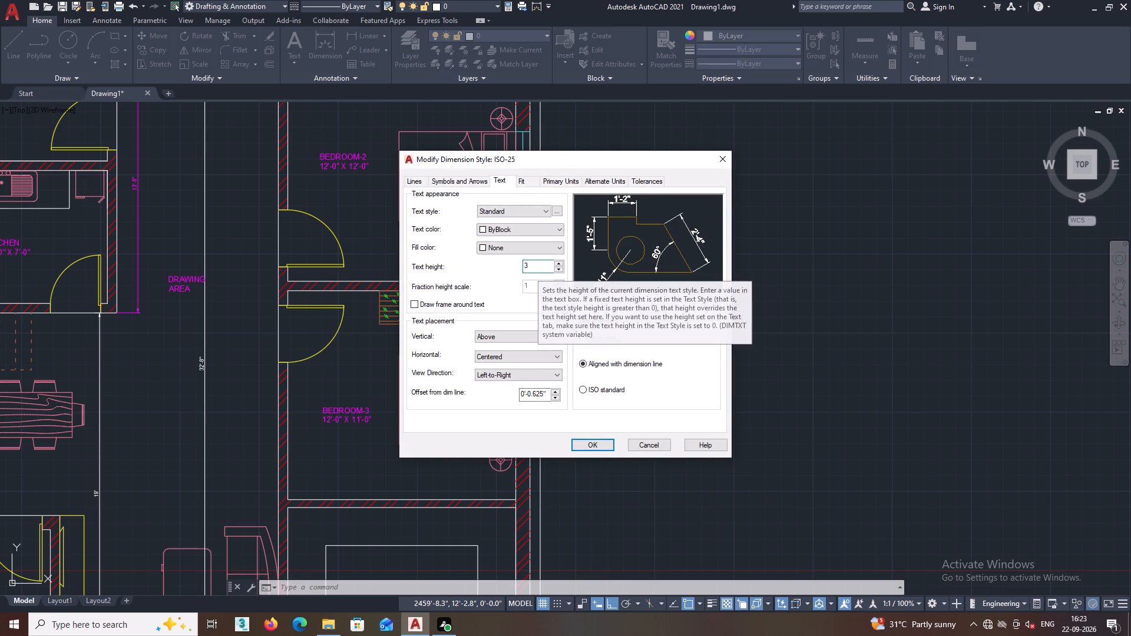
pyautogui.press('BackSpace')
pyautogui.press('BackSpace')
pyautogui.write('5.5')
pyautogui.press('Insert')
pyautogui.press('Insert')
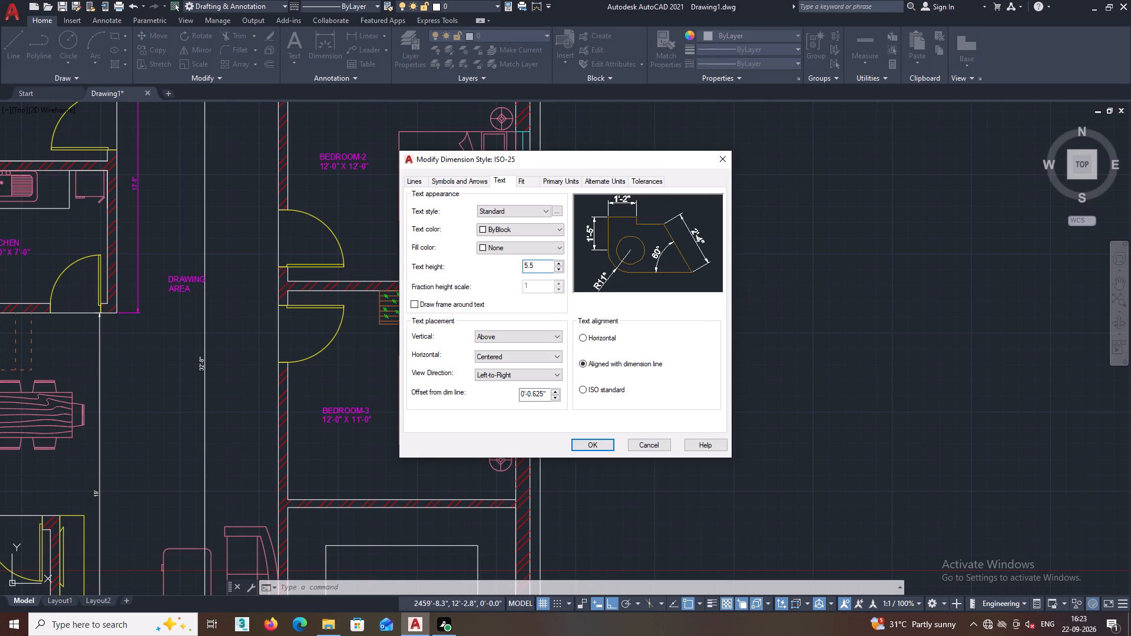
pyautogui.press('BackSpace')
pyautogui.press('BackSpace')
pyautogui.press('Return')
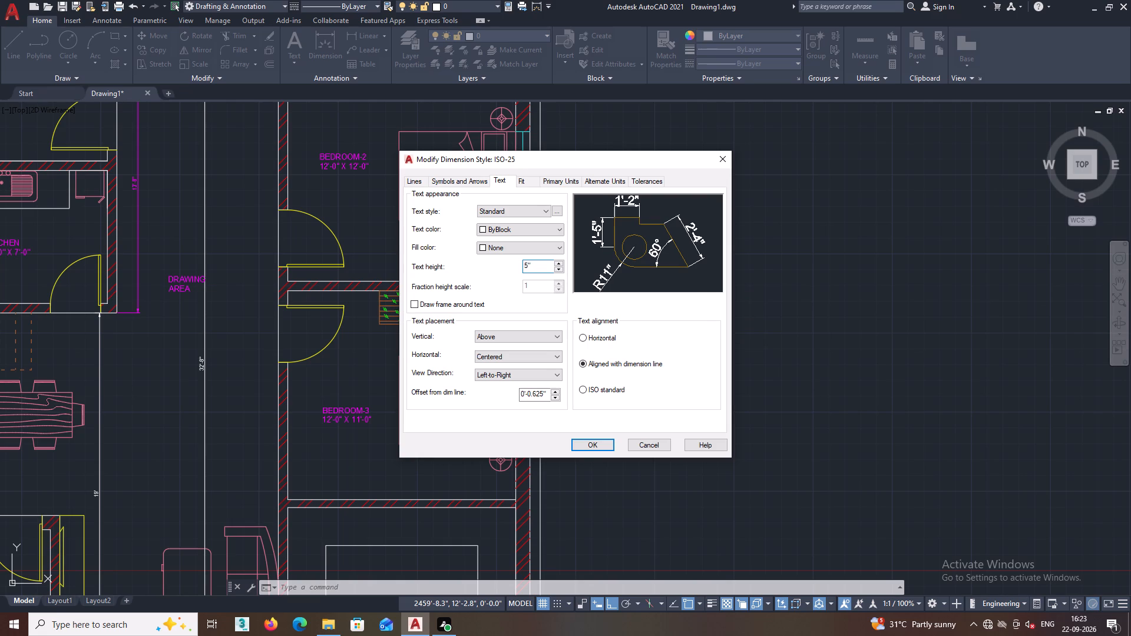
pyautogui.click(582, 448)
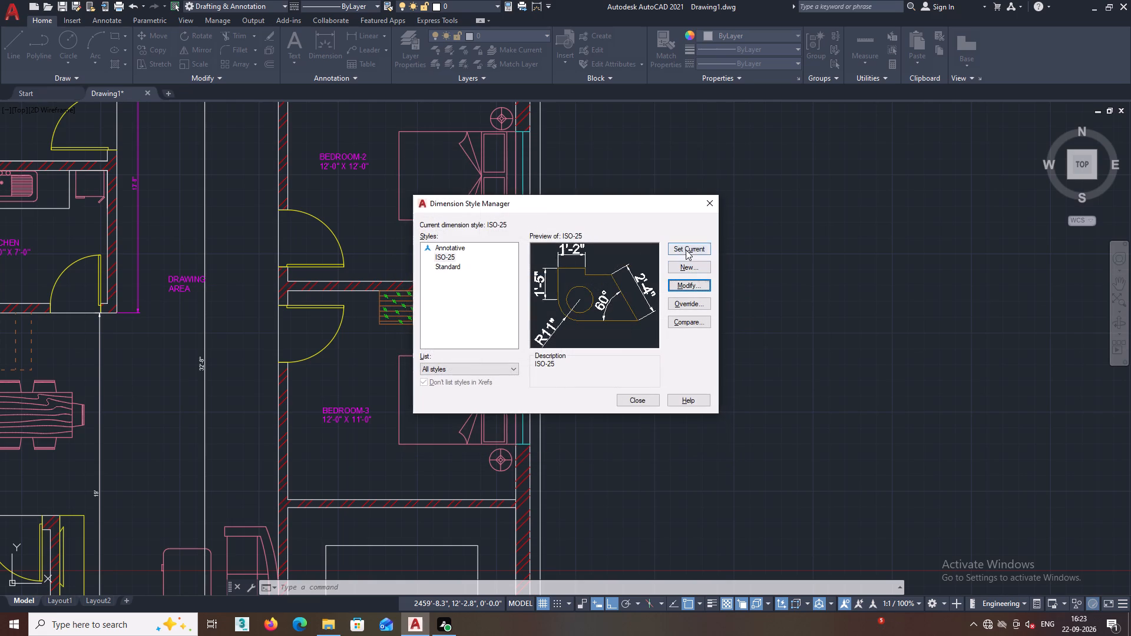
pyautogui.click(686, 250)
pyautogui.click(645, 403)
# Move the overall 45' vertical dimension slightly farther outward from the building's outer wall beside the bedrooms.
pyautogui.moveTo(630, 379); pyautogui.dragTo(681, 353, button='middle')
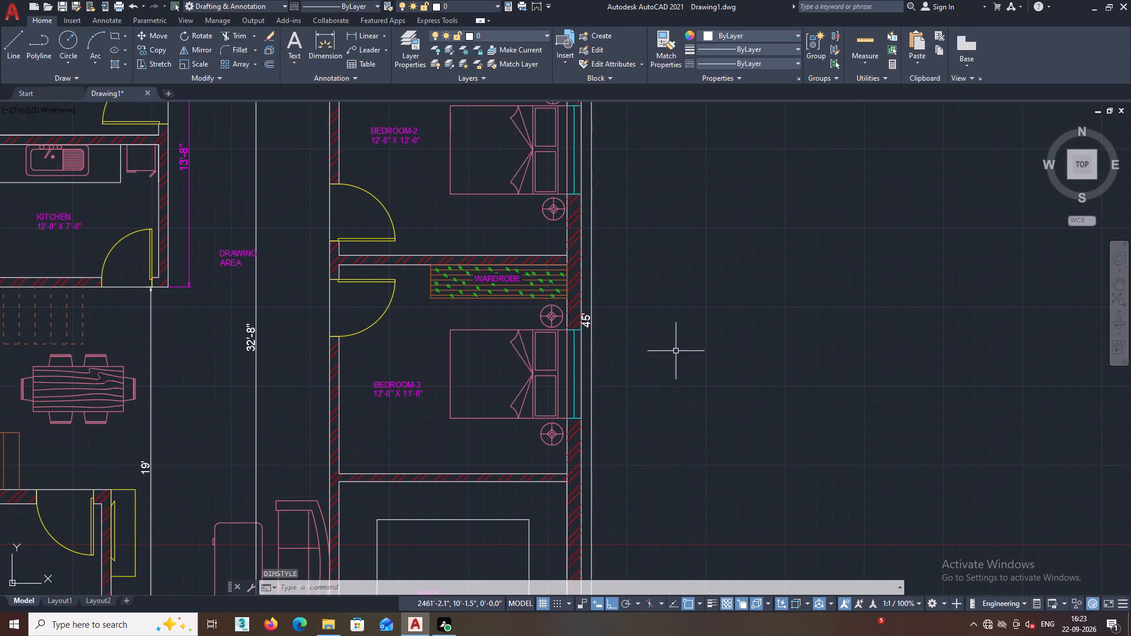
pyautogui.moveTo(623, 347); pyautogui.dragTo(722, 343, button='middle')
pyautogui.scroll(2, 714, 328)
pyautogui.click(647, 306)
pyautogui.moveTo(679, 276); pyautogui.dragTo(796, 428, button='middle')
pyautogui.scroll(-2, 791, 389)
pyautogui.moveTo(822, 313); pyautogui.dragTo(805, 459, button='middle')
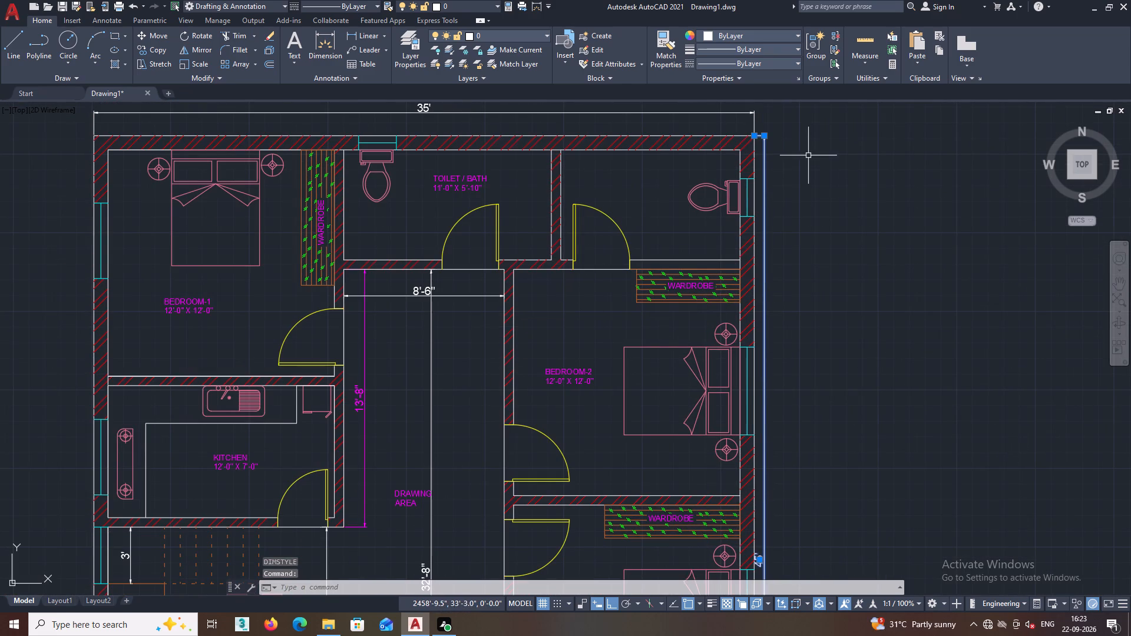
pyautogui.rightClick(791, 134)
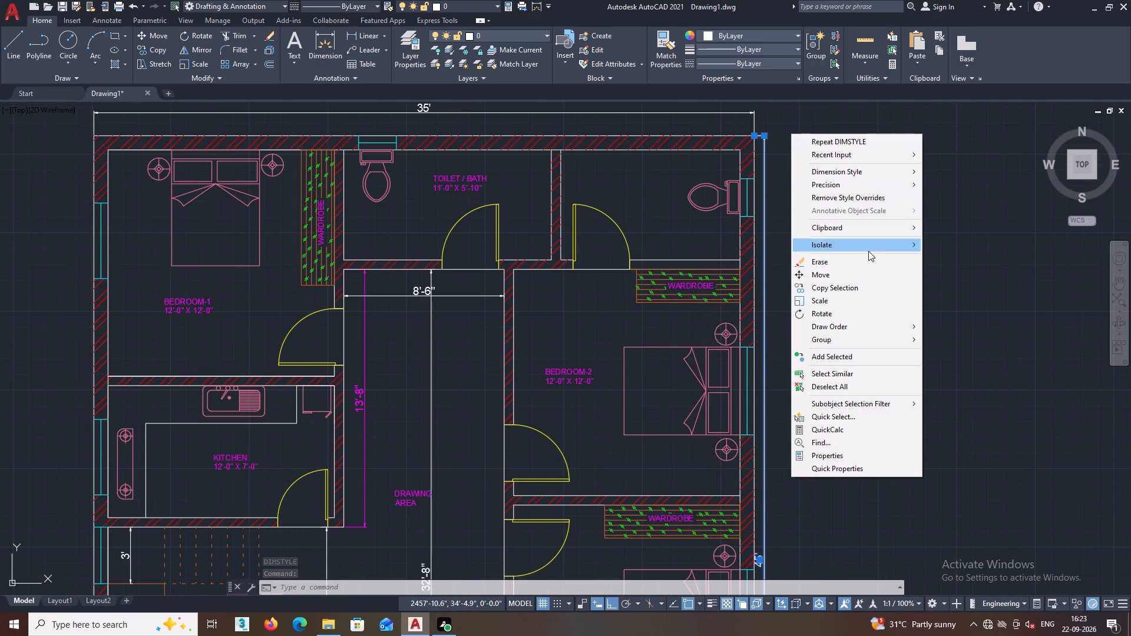
pyautogui.click(841, 276)
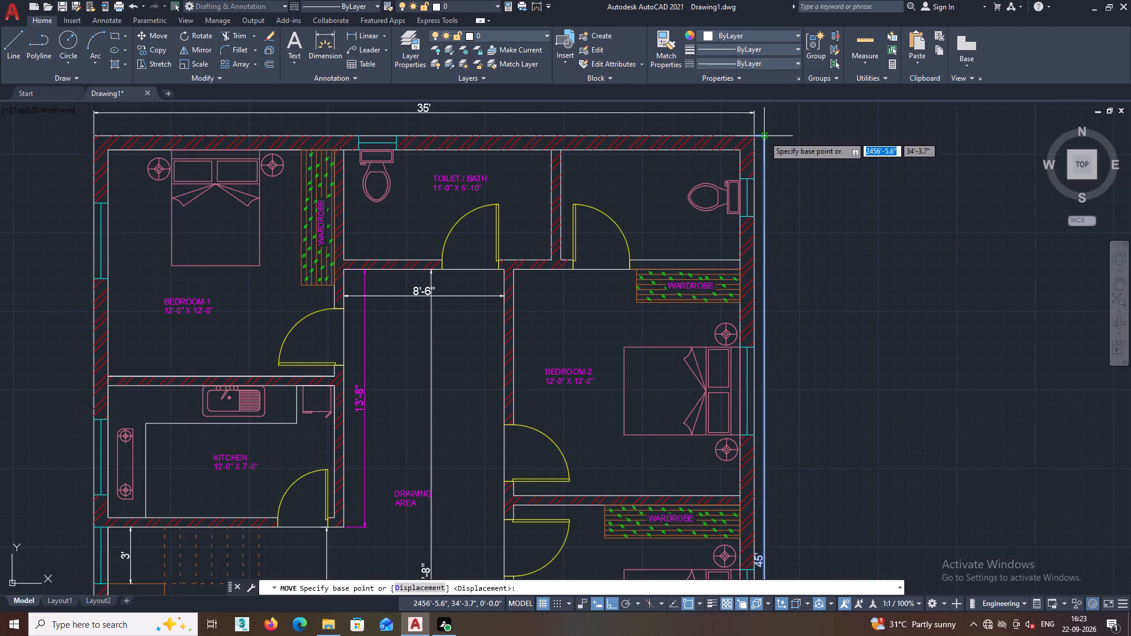
pyautogui.click(764, 137)
pyautogui.click(769, 136)
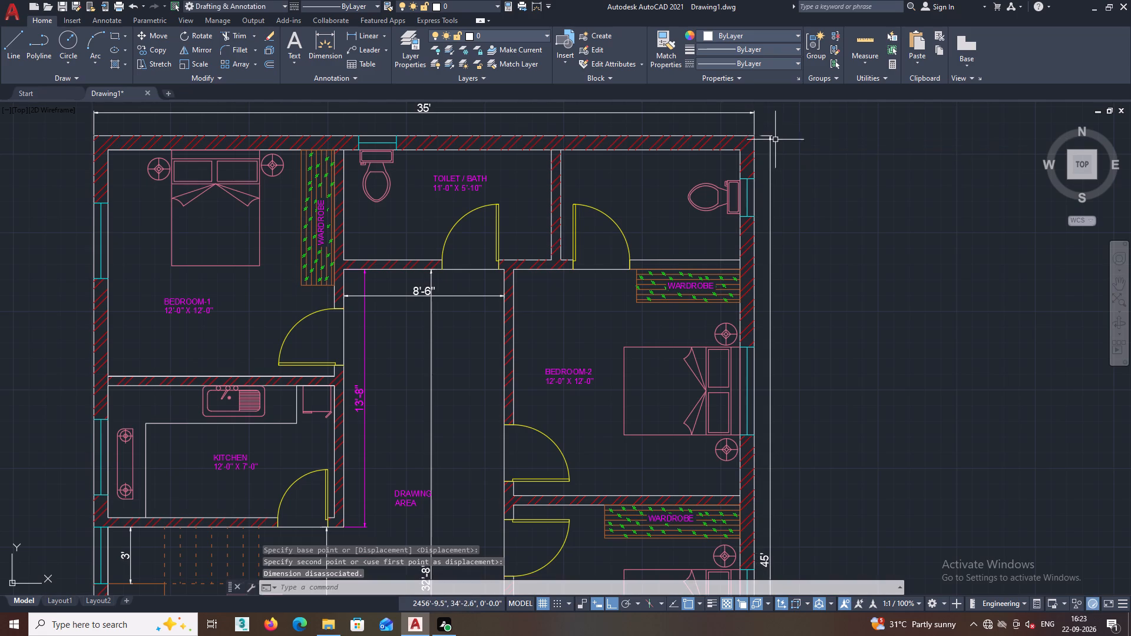
# Examine the placement of the dimensions around the staircase and dining area.
pyautogui.moveTo(786, 251); pyautogui.dragTo(791, 160, button='middle')
pyautogui.scroll(-2, 798, 288)
pyautogui.moveTo(801, 332); pyautogui.dragTo(795, 250, button='middle')
pyautogui.scroll(2, 505, 320)
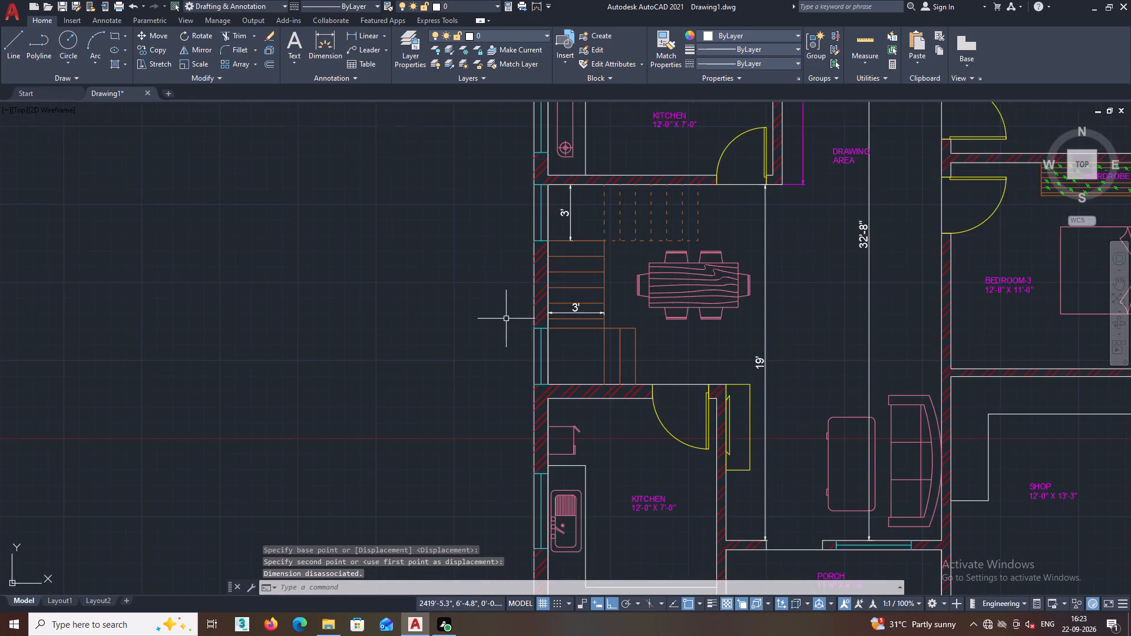
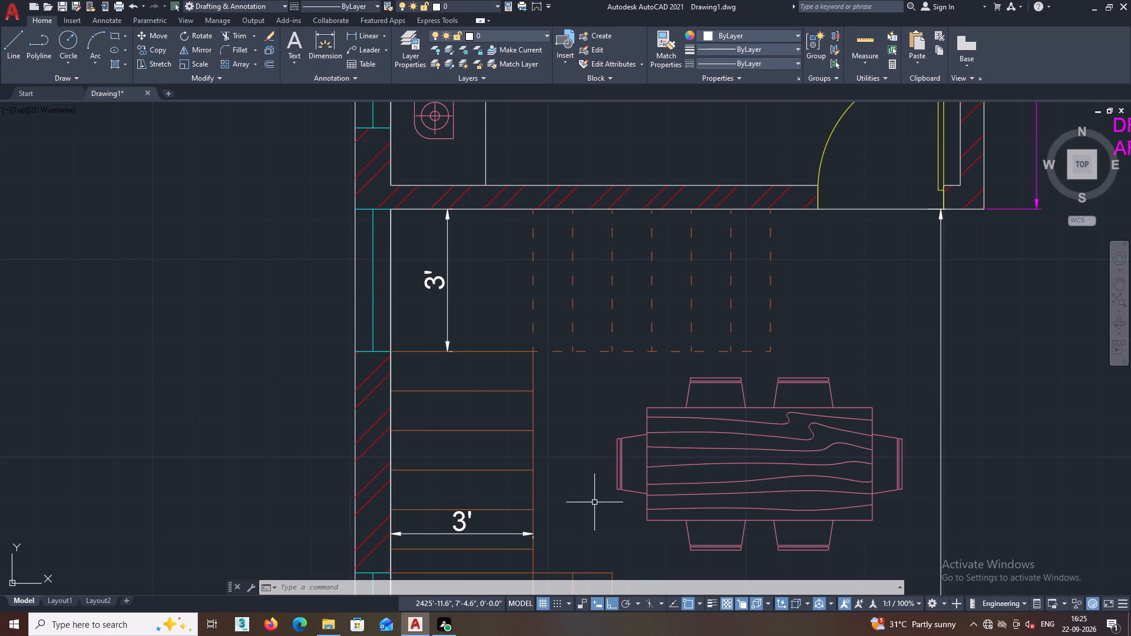
# Review the ground floor plan from the staircase and dining area out to the whole layout.
pyautogui.scroll(-1, 797, 398)
pyautogui.moveTo(797, 397); pyautogui.dragTo(544, 450, button='middle')
pyautogui.moveTo(597, 402); pyautogui.dragTo(530, 402, button='middle')
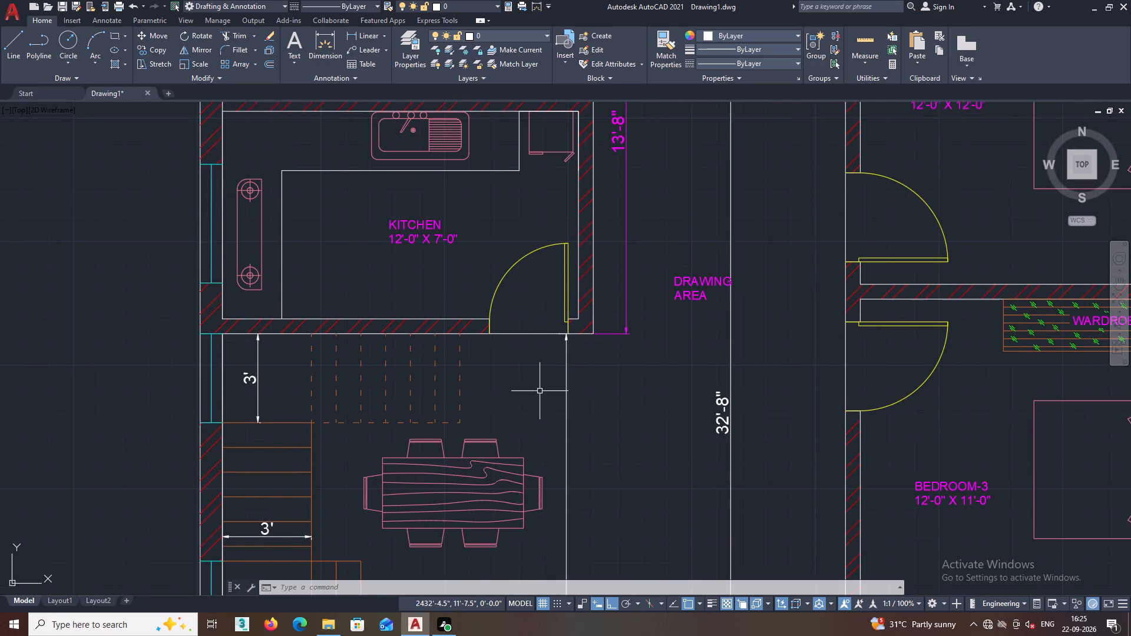
pyautogui.scroll(-1, 540, 391)
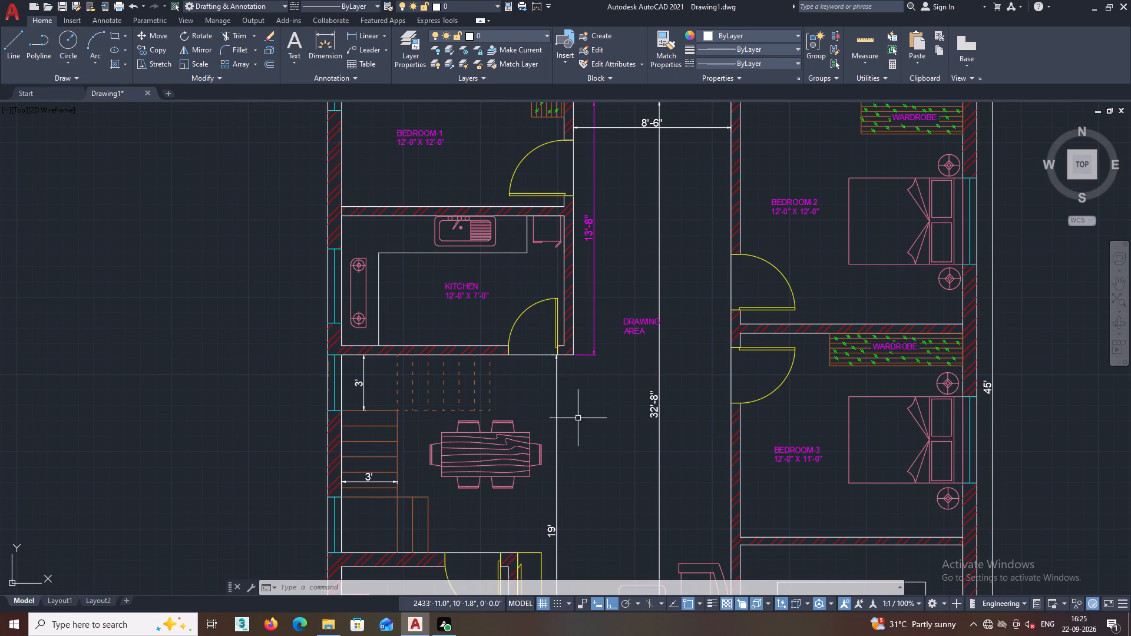
pyautogui.moveTo(619, 418); pyautogui.dragTo(569, 410, button='middle')
pyautogui.moveTo(579, 408); pyautogui.dragTo(547, 377, button='middle')
pyautogui.moveTo(595, 372); pyautogui.dragTo(578, 359, button='middle')
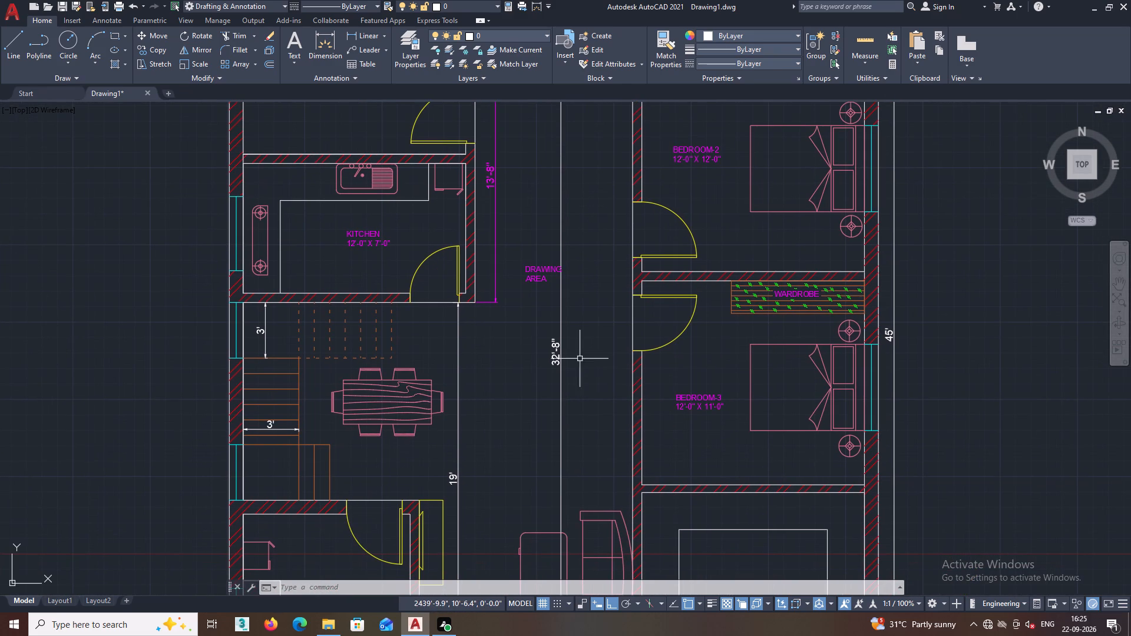
pyautogui.scroll(-2, 594, 363)
pyautogui.moveTo(631, 377); pyautogui.dragTo(616, 375, button='middle')
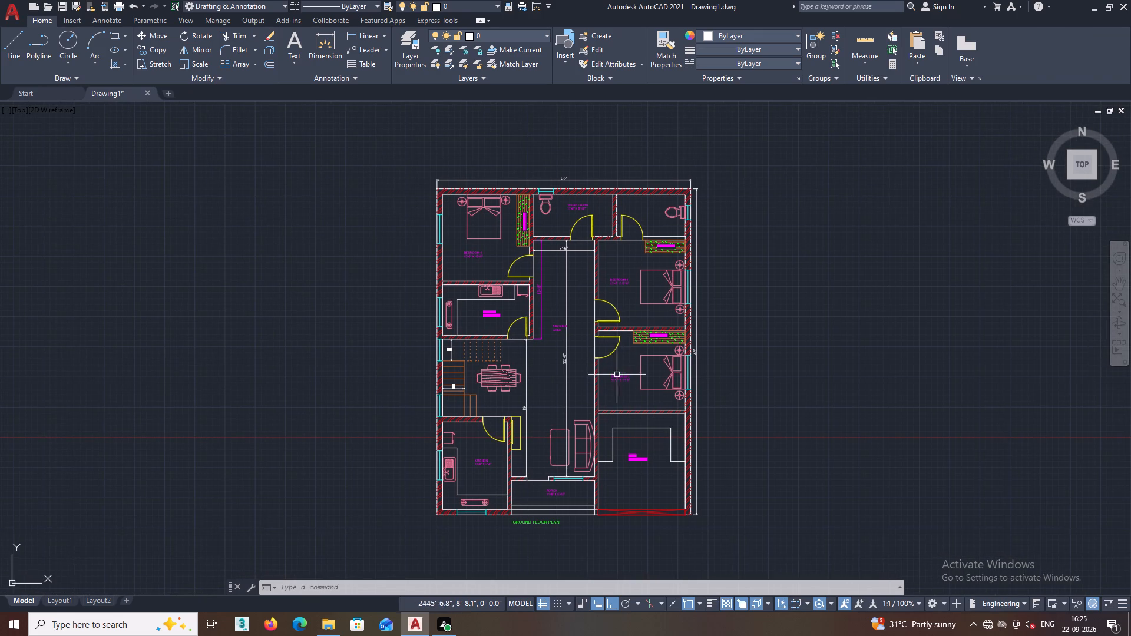
pyautogui.moveTo(647, 382); pyautogui.dragTo(597, 380, button='middle')
pyautogui.moveTo(565, 365); pyautogui.dragTo(507, 369, button='middle')
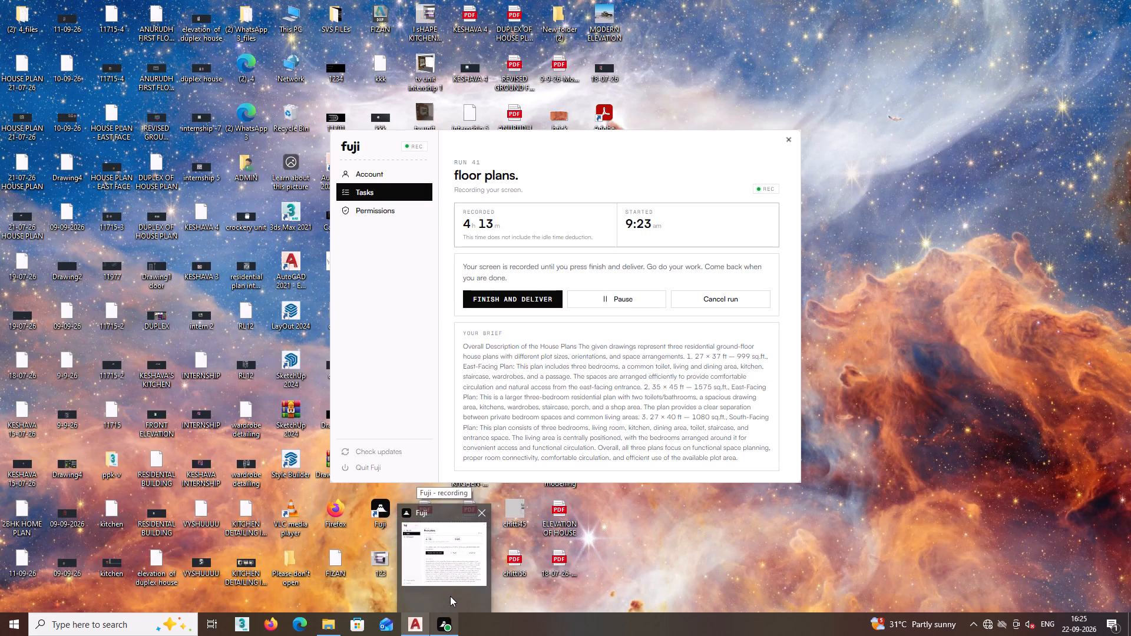
# Change the colour of the vertical 3' dimension beside the staircase to 175,217,170.
pyautogui.moveTo(573, 380); pyautogui.dragTo(560, 377, button='middle')
pyautogui.scroll(2, 379, 414)
pyautogui.moveTo(325, 367); pyautogui.dragTo(335, 365, button='middle')
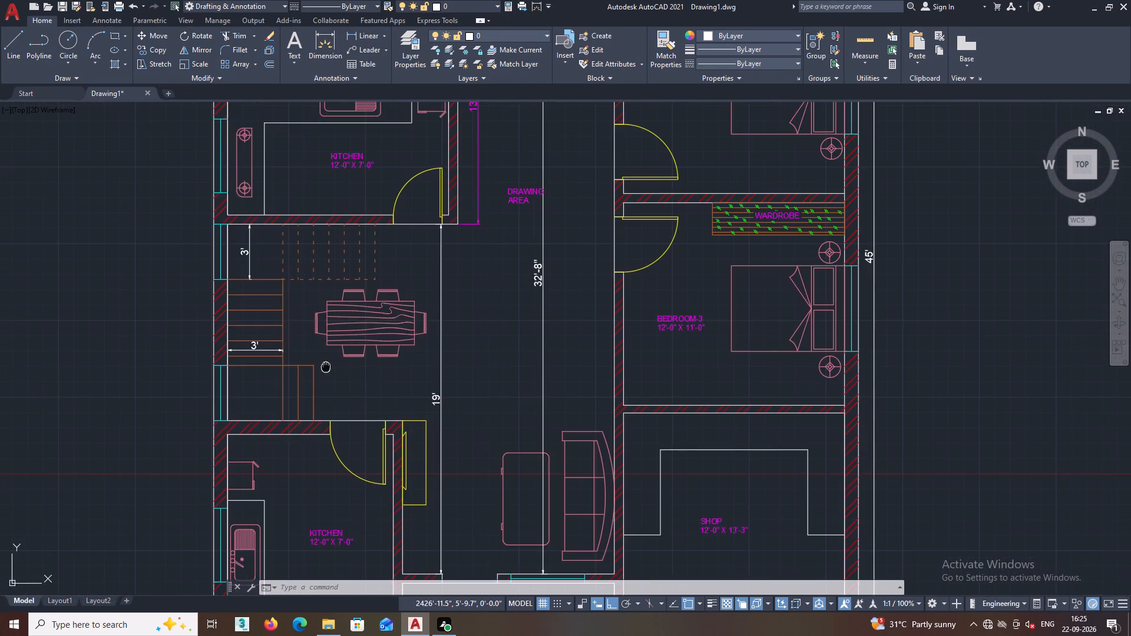
pyautogui.moveTo(335, 365); pyautogui.dragTo(441, 349, button='middle')
pyautogui.scroll(1, 376, 311)
pyautogui.click(359, 198)
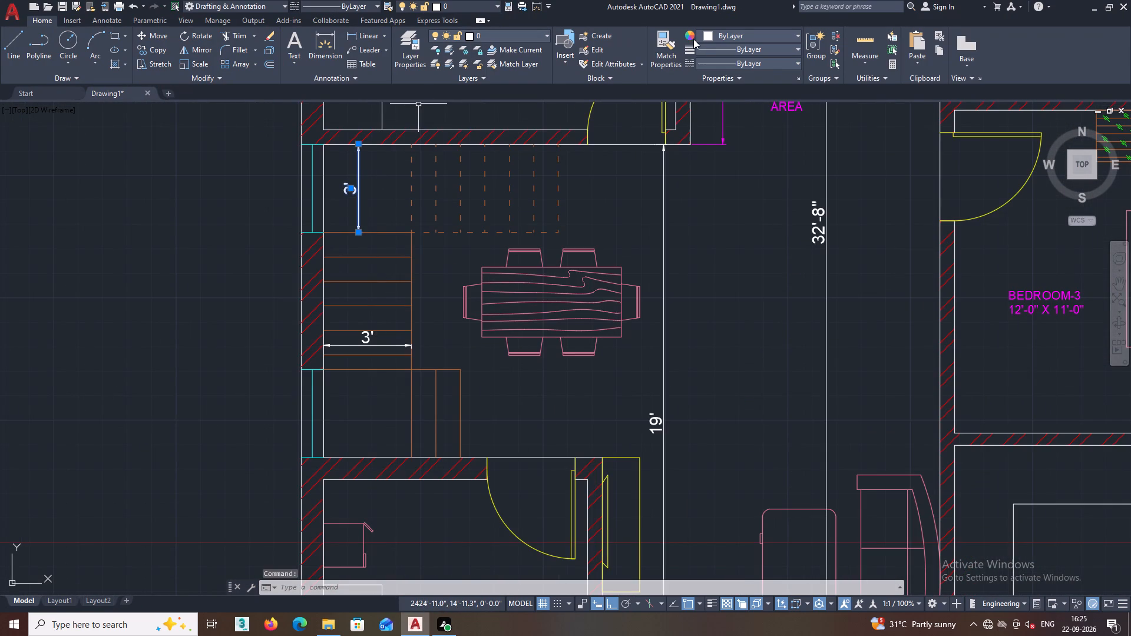
pyautogui.click(708, 34)
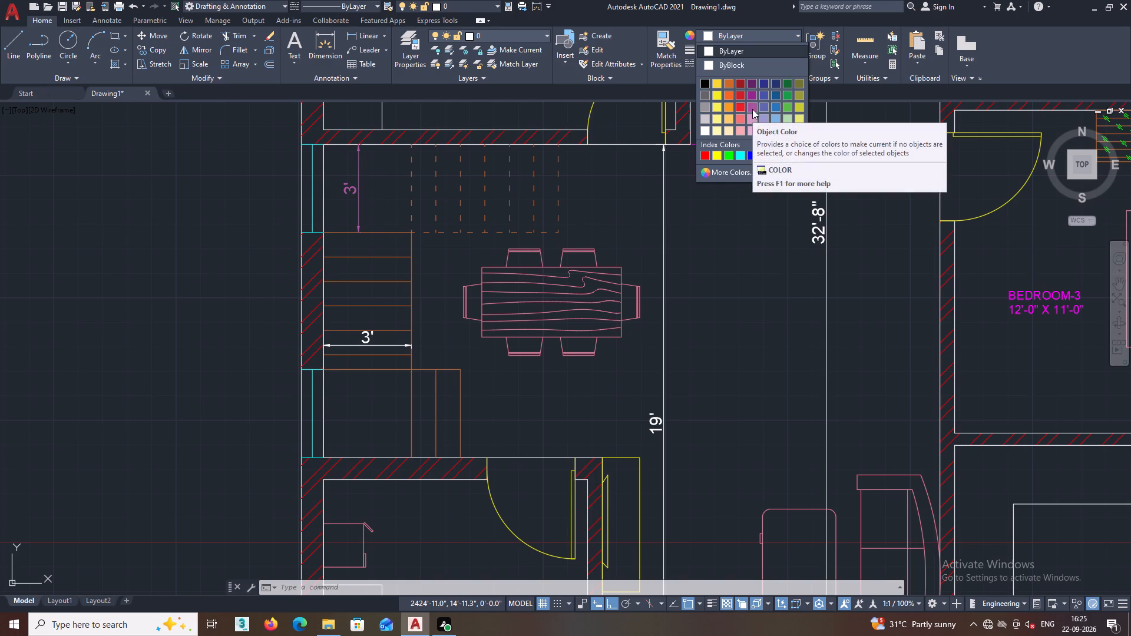
pyautogui.click(783, 117)
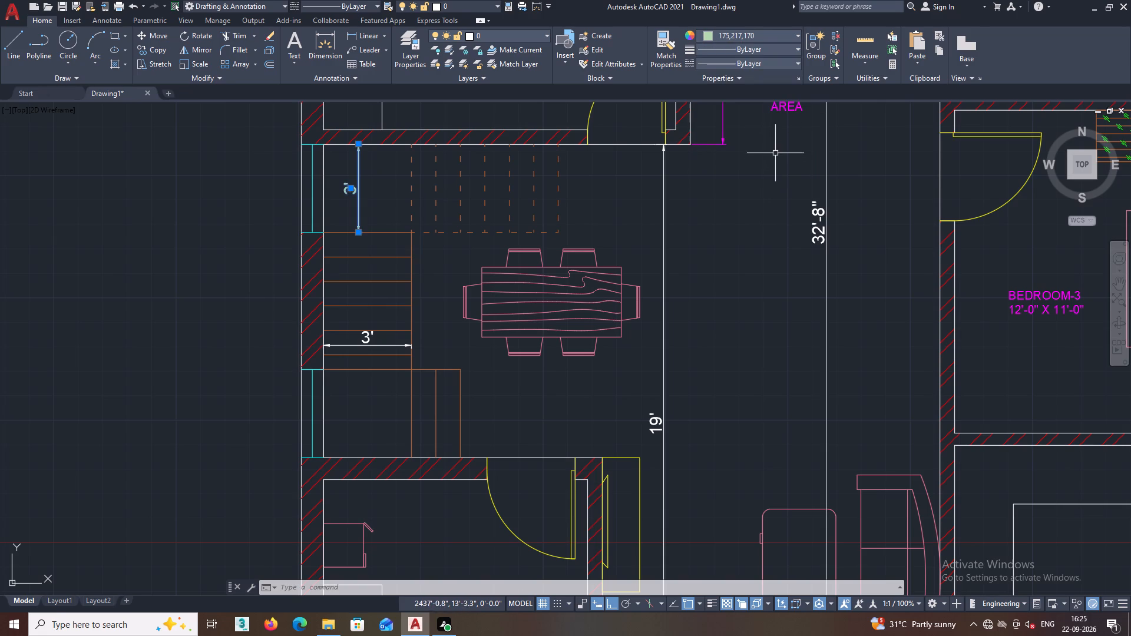
pyautogui.press('Escape')
# Match the recoloured 3' dimension's properties onto the horizontal 3' dimension across the stair flight.
pyautogui.moveTo(772, 163); pyautogui.dragTo(684, 178, button='middle')
pyautogui.scroll(-1, 676, 181)
pyautogui.moveTo(649, 190); pyautogui.dragTo(600, 214, button='middle')
pyautogui.scroll(-1, 649, 190)
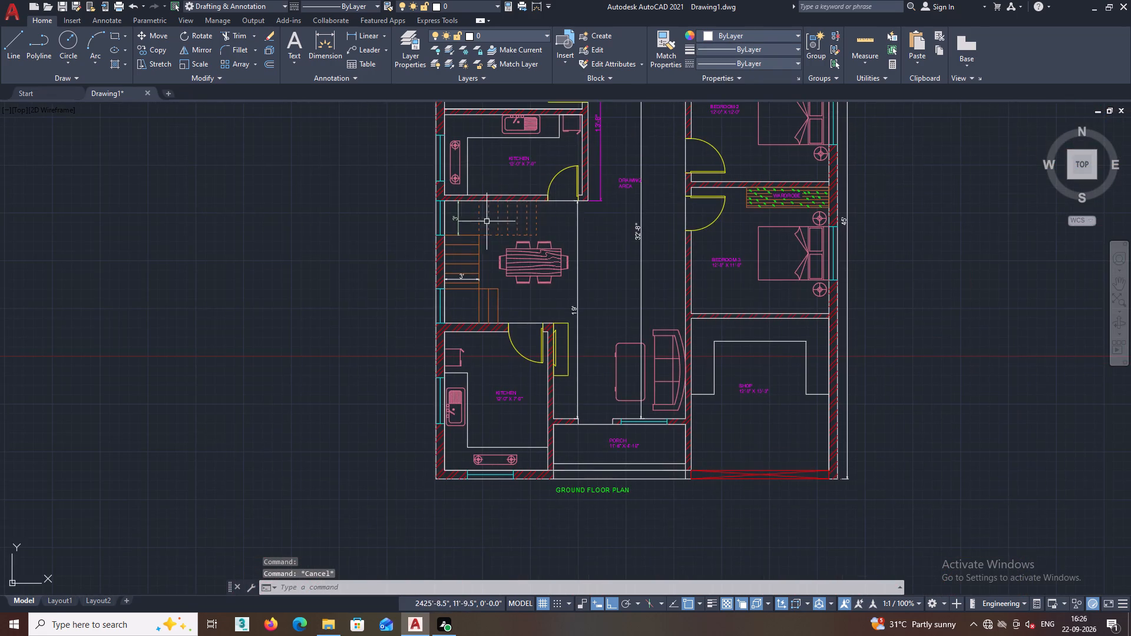
pyautogui.scroll(2, 449, 224)
pyautogui.click(669, 47)
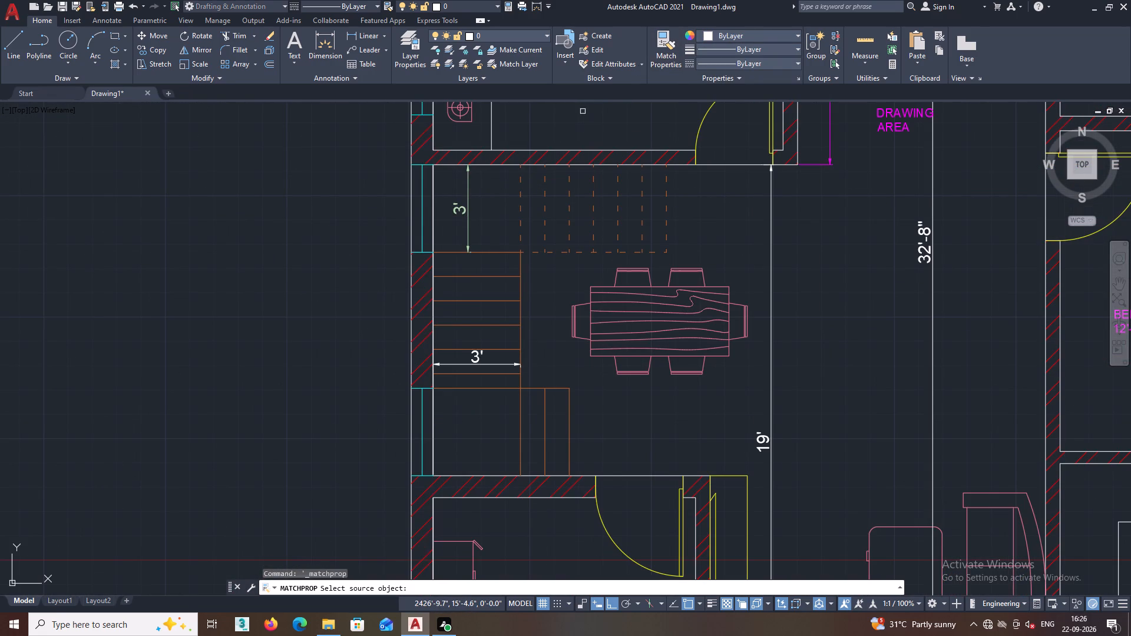
pyautogui.click(467, 204)
pyautogui.scroll(1, 471, 356)
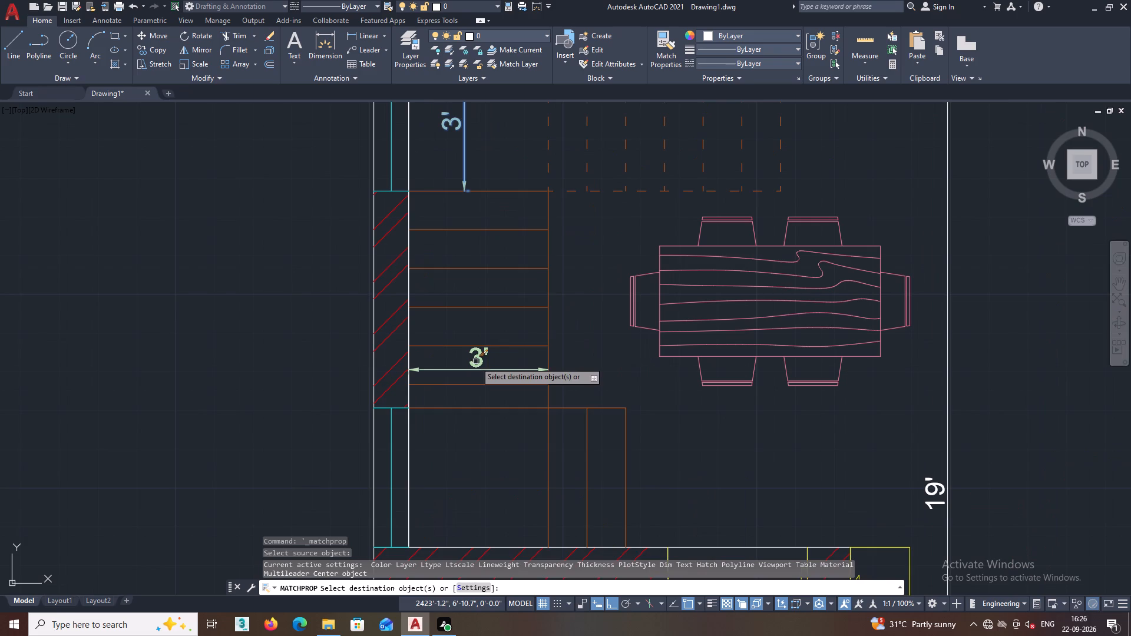
pyautogui.click(475, 362)
pyautogui.click(473, 359)
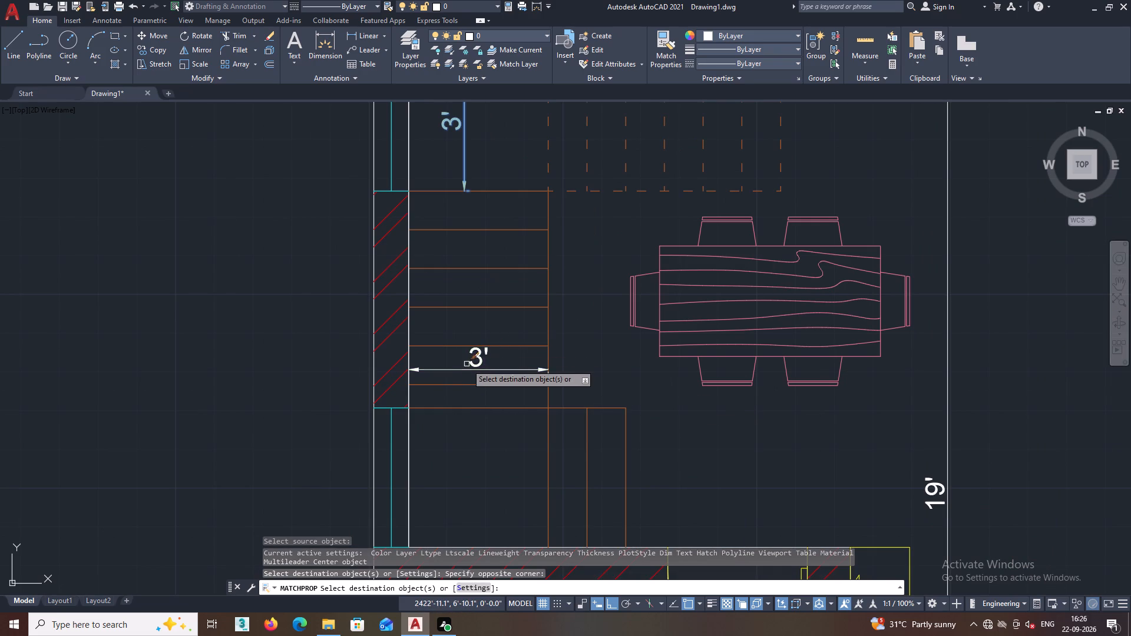
pyautogui.middleClick(474, 364)
pyautogui.click(474, 364)
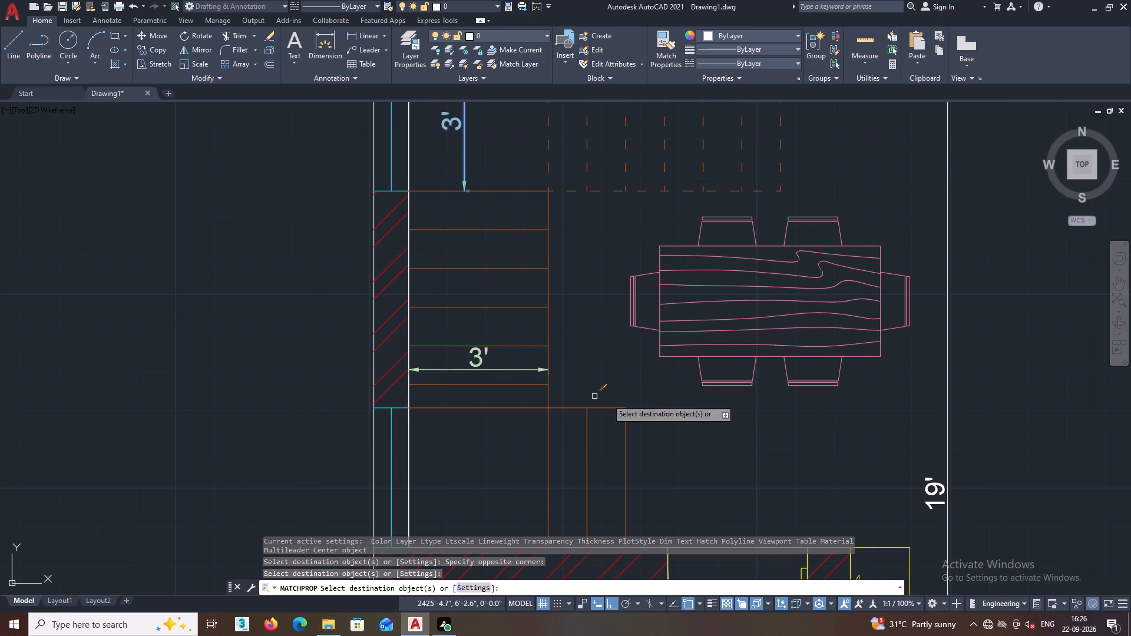
# Apply the matched properties to the 19' and 32'-8" vertical dimensions in the dining and drawing areas.
pyautogui.moveTo(791, 425); pyautogui.dragTo(607, 355, button='middle')
pyautogui.click(784, 436)
pyautogui.doubleClick(728, 400)
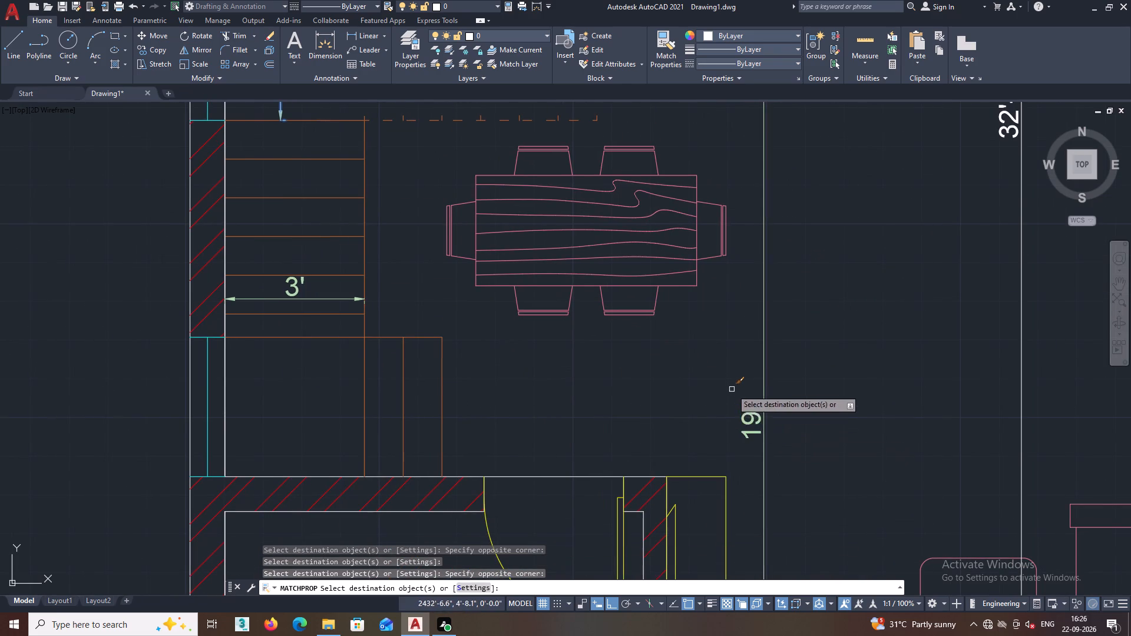
pyautogui.scroll(-1, 729, 381)
pyautogui.moveTo(763, 346); pyautogui.dragTo(658, 428, button='middle')
pyautogui.click(862, 343)
pyautogui.doubleClick(794, 251)
# Apply the matched properties to the 13'-8" and 8'-6" dimensions at the upper end of the drawing area.
pyautogui.moveTo(792, 250); pyautogui.dragTo(646, 476, button='middle')
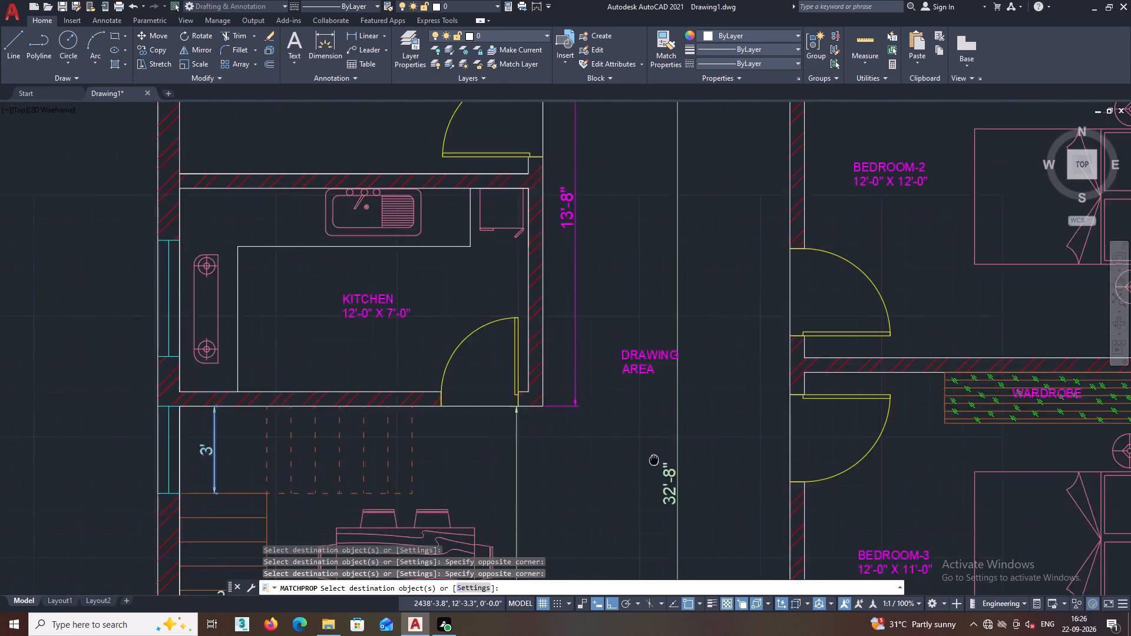
pyautogui.moveTo(646, 476); pyautogui.dragTo(645, 478, button='middle')
pyautogui.scroll(-2, 640, 467)
pyautogui.moveTo(611, 354); pyautogui.dragTo(578, 319, button='middle')
pyautogui.scroll(1, 571, 359)
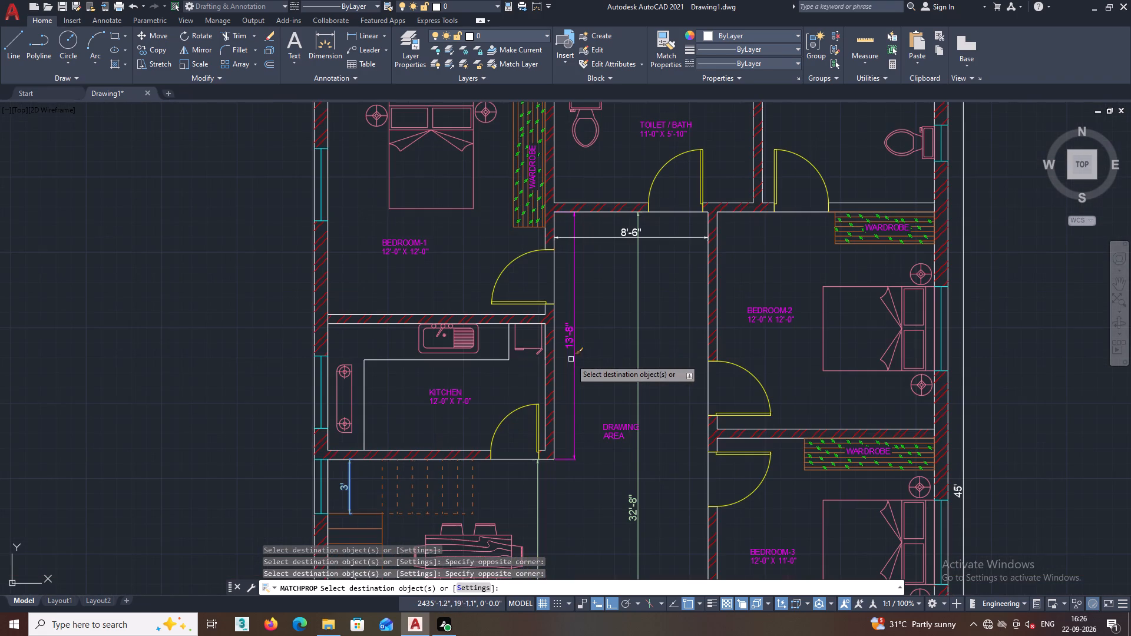
pyautogui.click(574, 337)
pyautogui.moveTo(574, 337); pyautogui.dragTo(514, 313, button='middle')
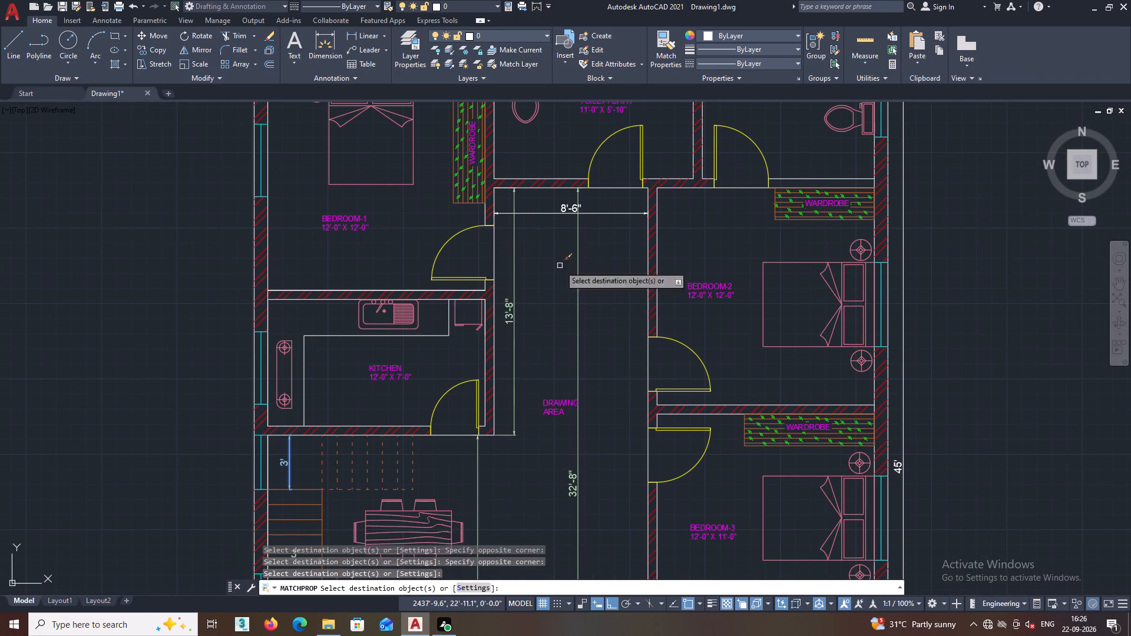
pyautogui.click(567, 208)
# Apply the matched properties to the overall 45' and 35' outer dimensions and finish Match Properties.
pyautogui.moveTo(580, 360); pyautogui.dragTo(570, 256, button='middle')
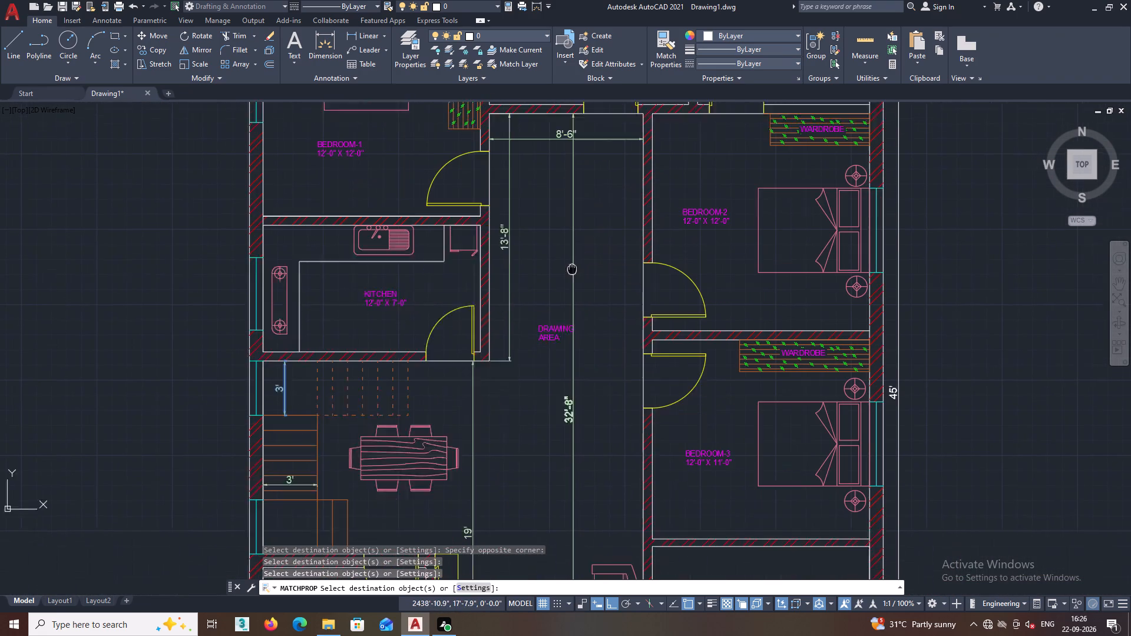
pyautogui.moveTo(570, 256); pyautogui.dragTo(570, 254, button='middle')
pyautogui.scroll(1, 872, 367)
pyautogui.click(902, 356)
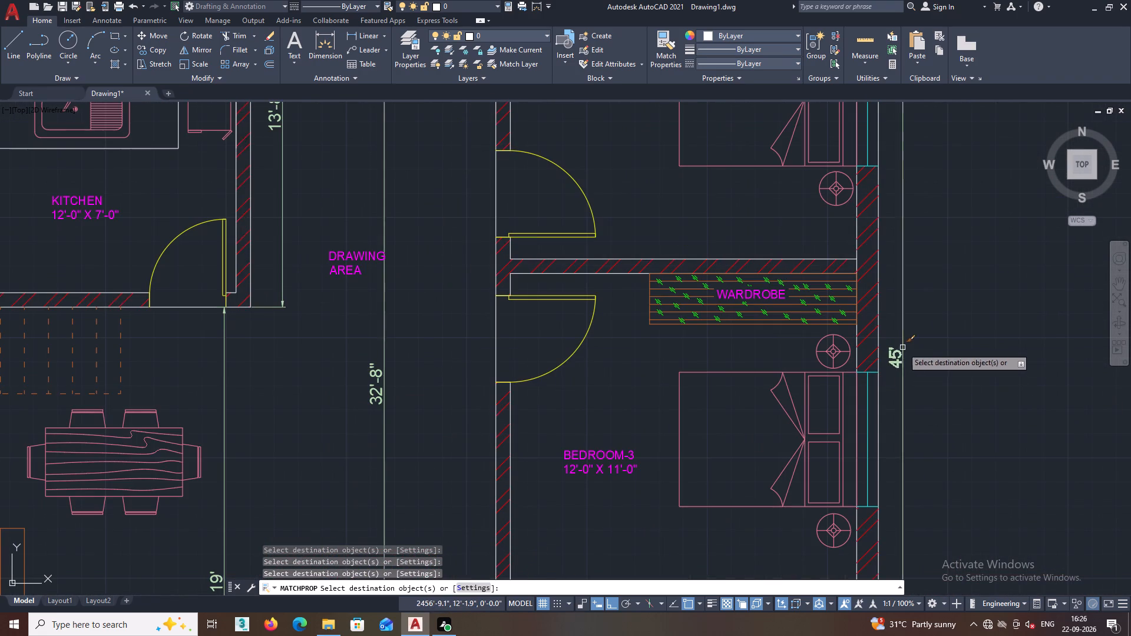
pyautogui.moveTo(932, 305); pyautogui.dragTo(751, 512, button='middle')
pyautogui.scroll(-1, 775, 356)
pyautogui.moveTo(782, 314); pyautogui.dragTo(750, 483, button='middle')
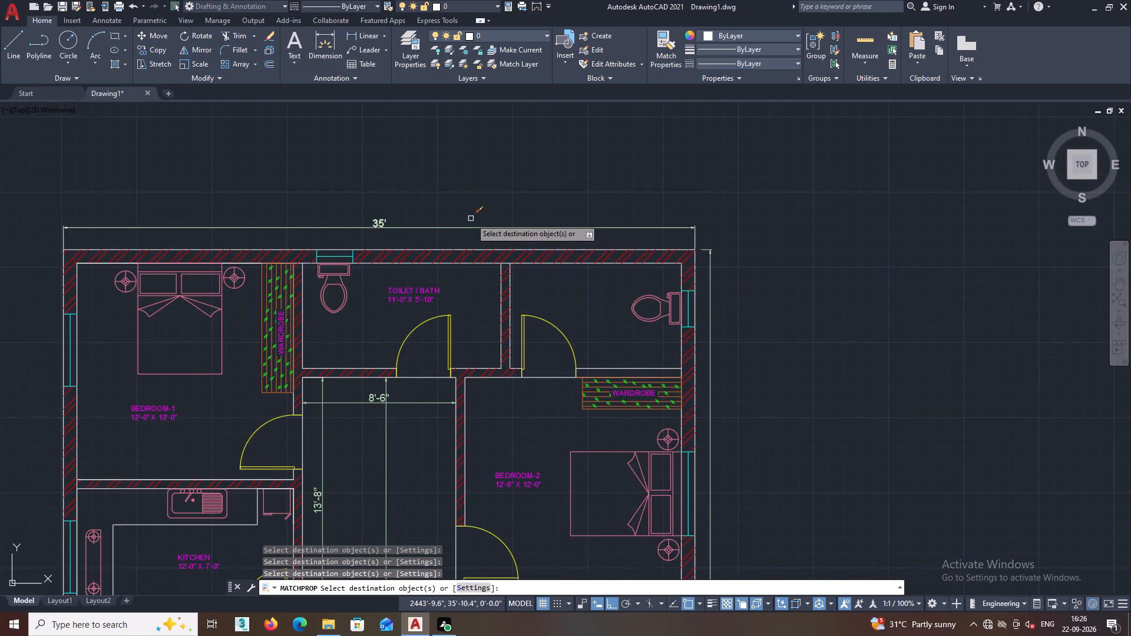
pyautogui.scroll(1, 466, 216)
pyautogui.click(378, 243)
pyautogui.click(343, 210)
pyautogui.scroll(-2, 351, 206)
pyautogui.moveTo(405, 207); pyautogui.dragTo(555, 200, button='middle')
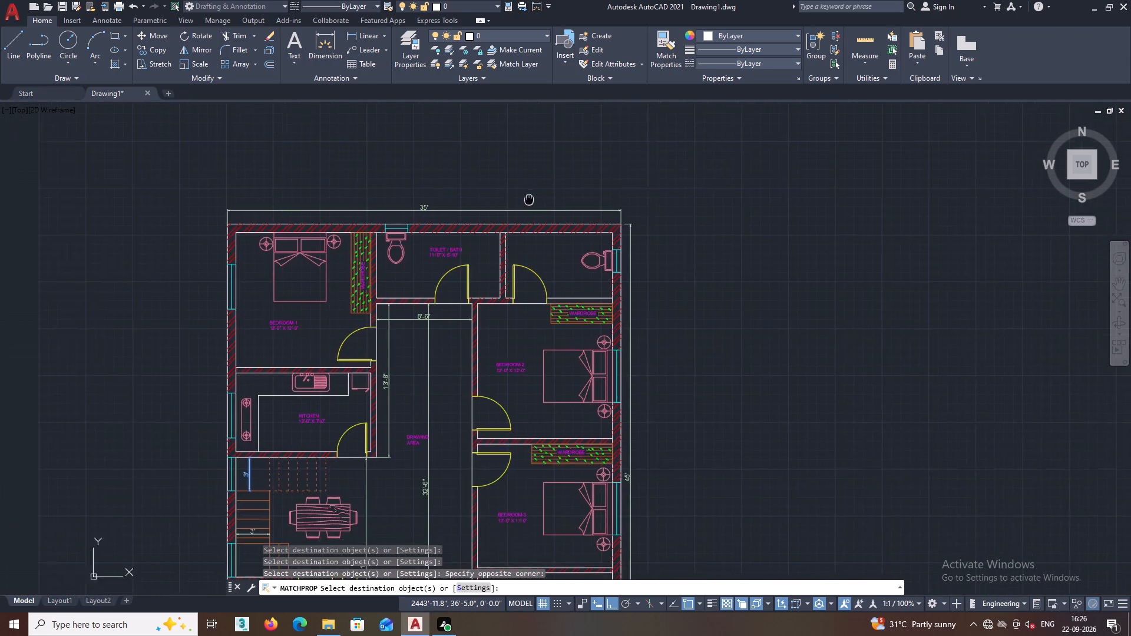
pyautogui.moveTo(555, 200); pyautogui.dragTo(559, 199, button='middle')
pyautogui.moveTo(836, 301); pyautogui.dragTo(829, 200, button='middle')
pyautogui.moveTo(754, 347); pyautogui.dragTo(775, 273, button='middle')
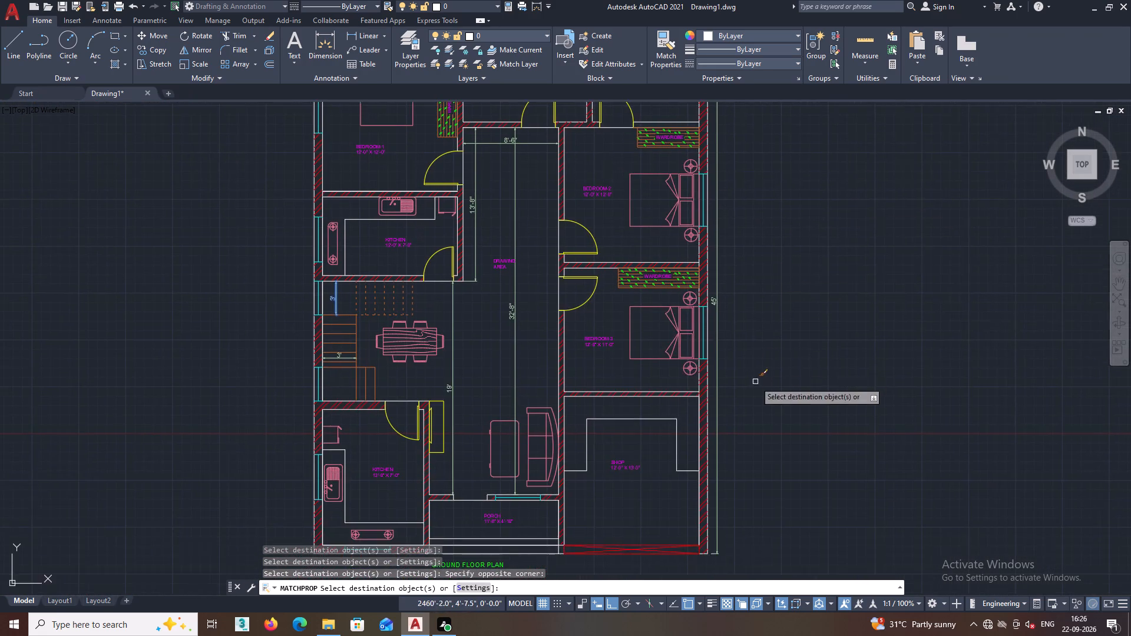
pyautogui.moveTo(756, 377); pyautogui.dragTo(781, 299, button='middle')
pyautogui.moveTo(749, 378); pyautogui.dragTo(769, 345, button='middle')
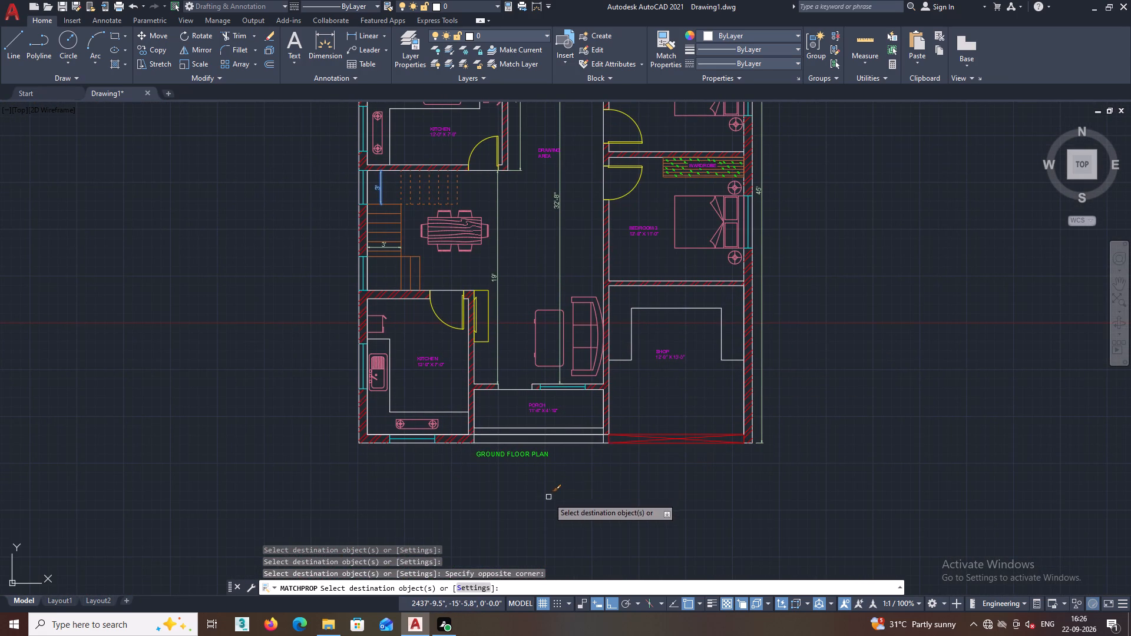
pyautogui.press('space')
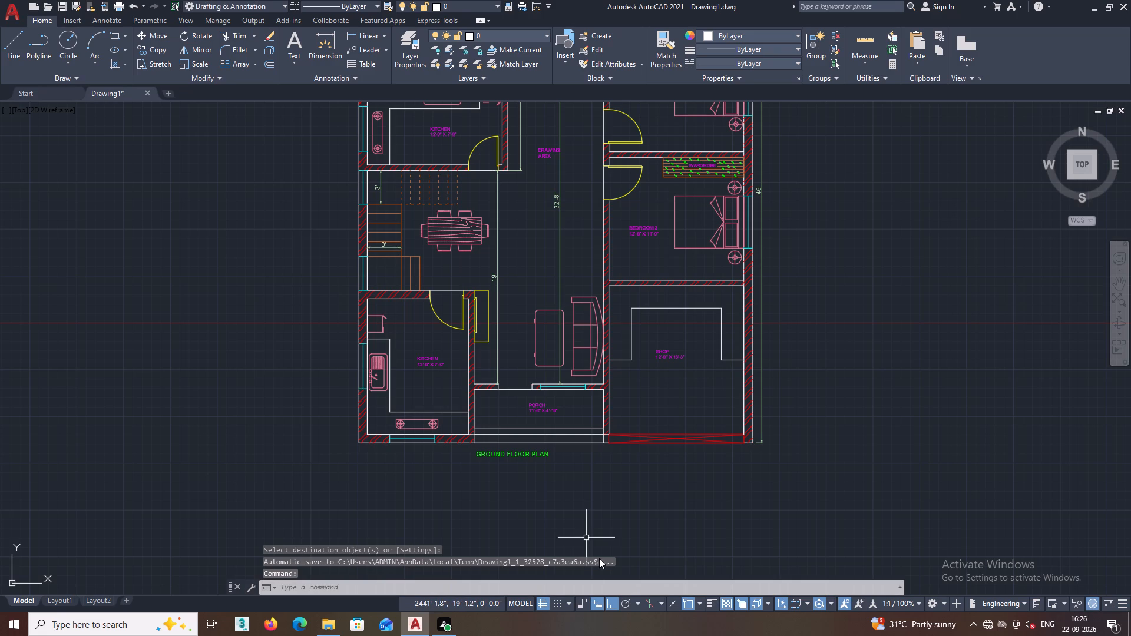
# Check the dimension colours across the plan, from the shop and porch up to the toilet area.
pyautogui.moveTo(586, 533); pyautogui.dragTo(565, 541, button='middle')
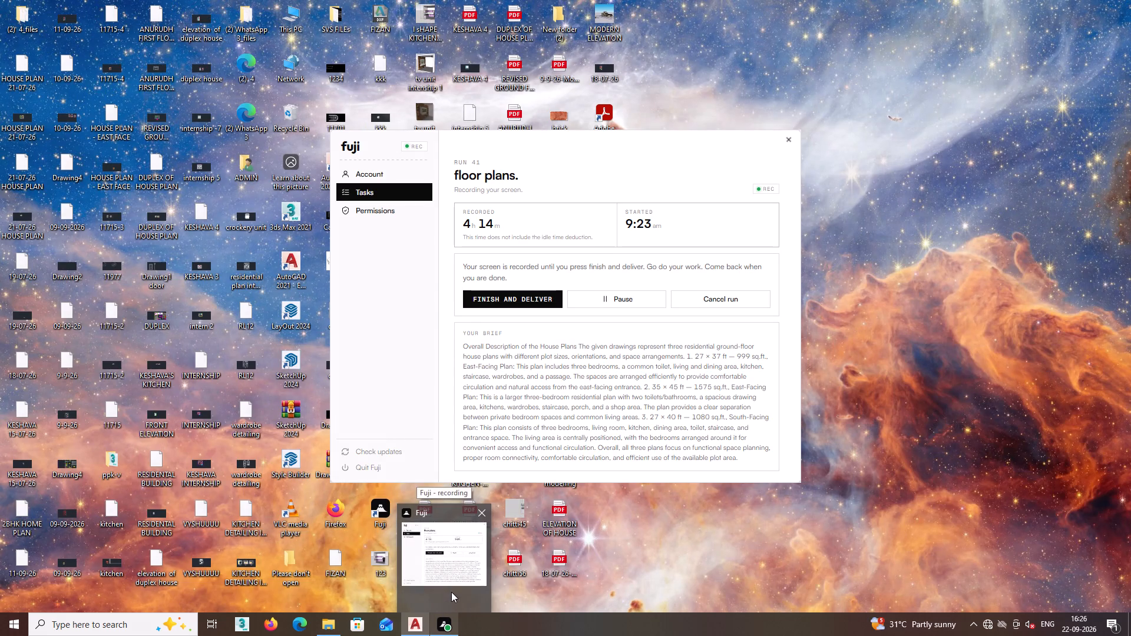
pyautogui.moveTo(673, 514); pyautogui.dragTo(663, 503, button='middle')
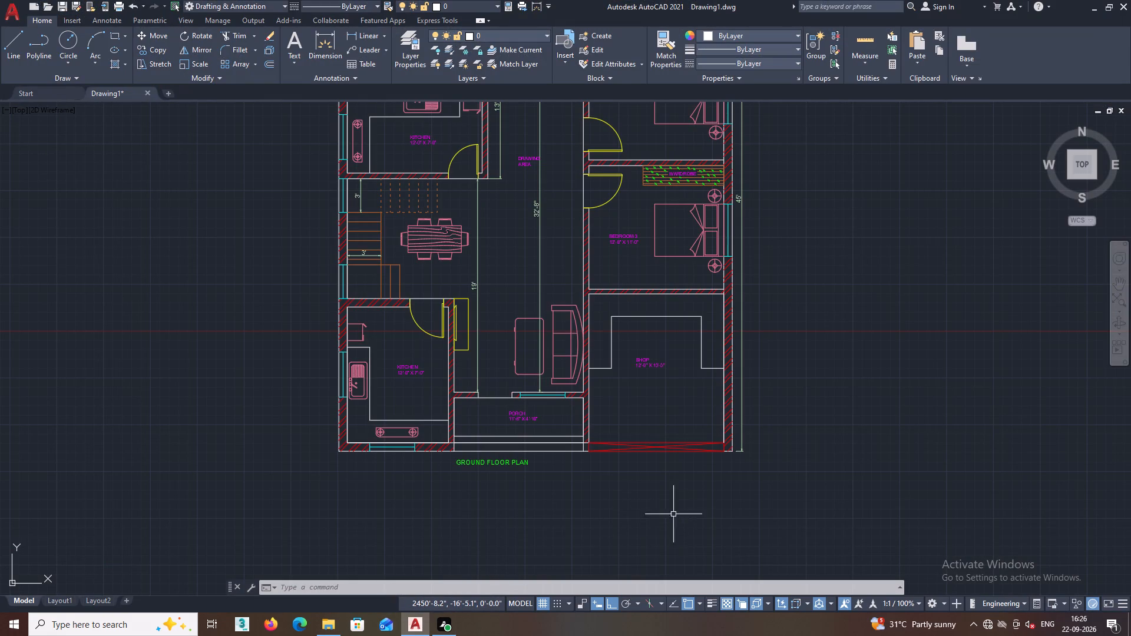
pyautogui.moveTo(663, 503); pyautogui.dragTo(547, 451, button='middle')
pyautogui.moveTo(447, 230); pyautogui.dragTo(345, 340, button='middle')
pyautogui.scroll(-2, 356, 321)
pyautogui.moveTo(355, 307); pyautogui.dragTo(343, 322, button='middle')
pyautogui.scroll(4, 323, 216)
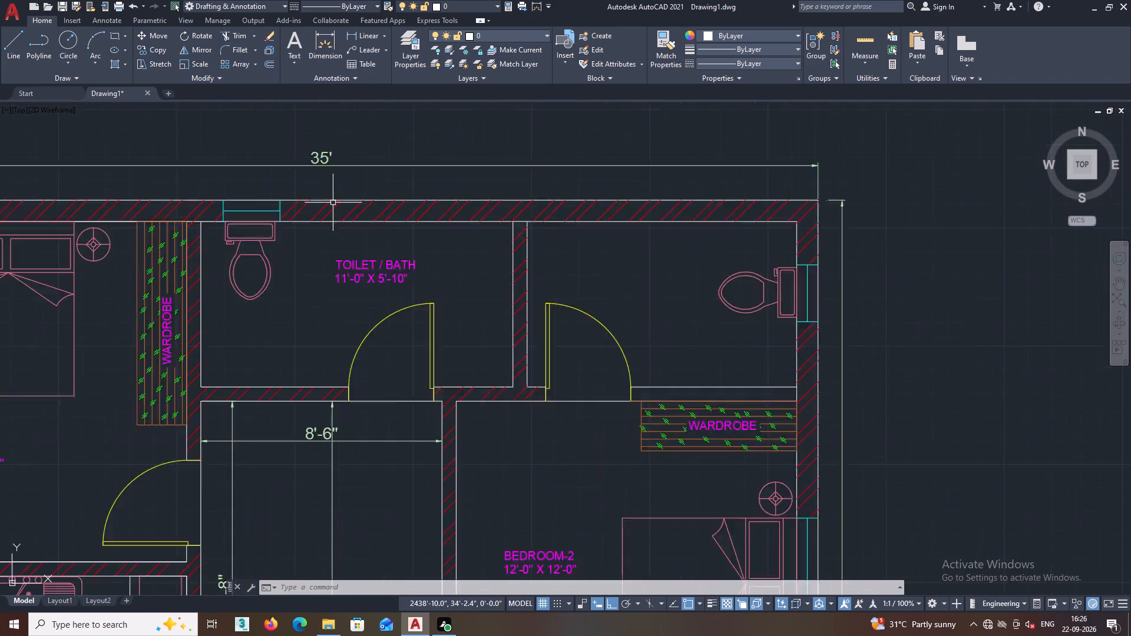
pyautogui.scroll(1, 333, 203)
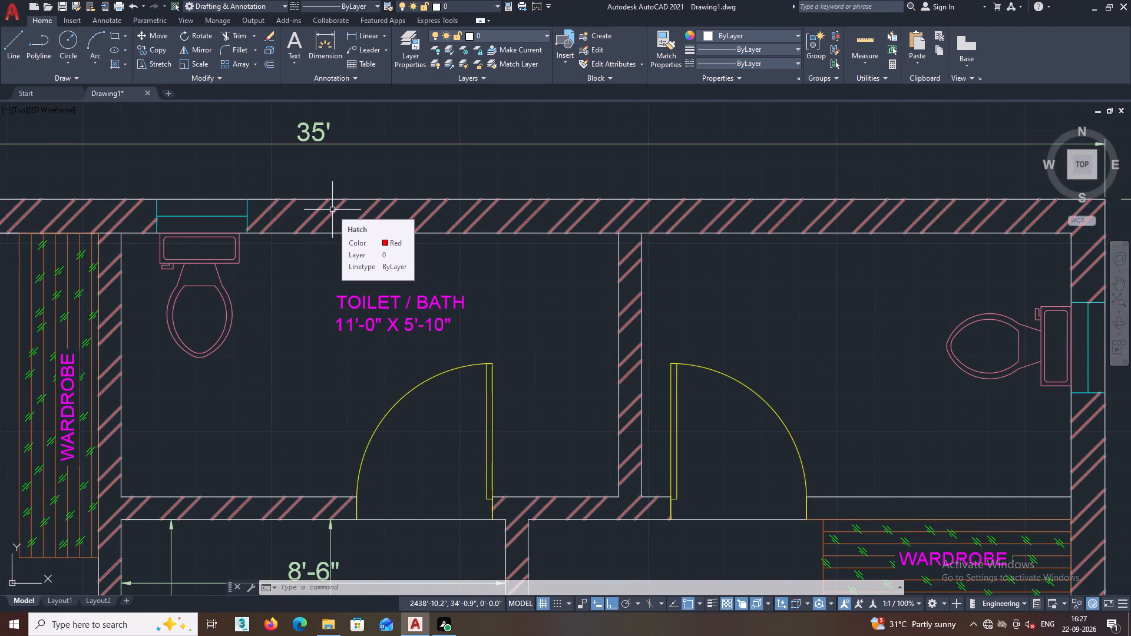
# Select the toilet fixture in the Toilet/Bath and set the Defpoints layer's colour to index colour 120.
pyautogui.moveTo(269, 306); pyautogui.dragTo(311, 291, button='middle')
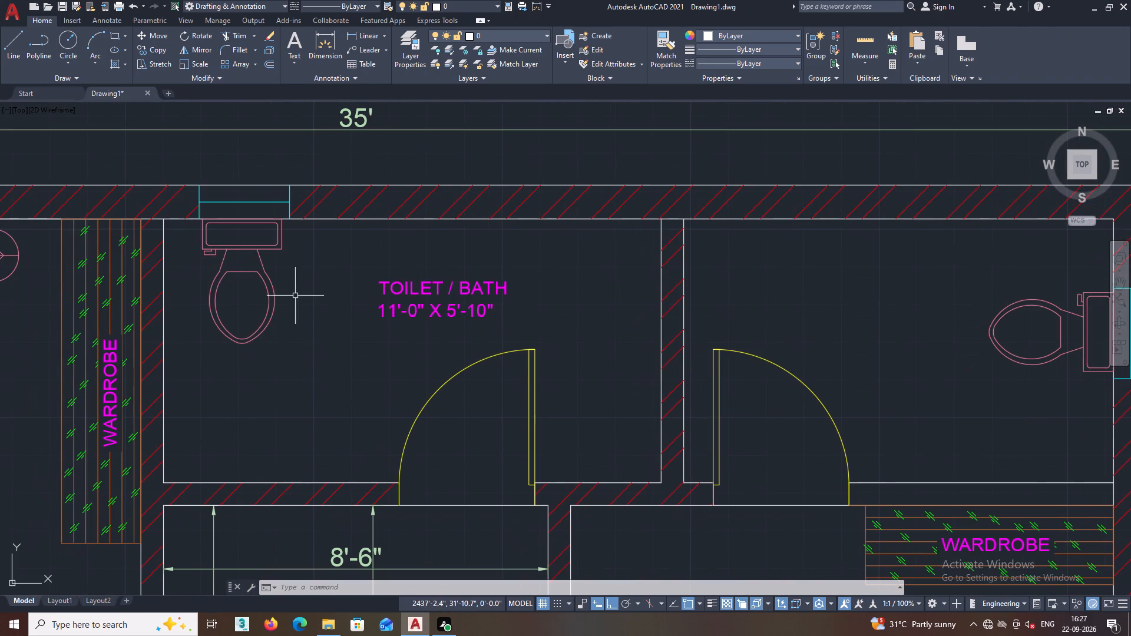
pyautogui.scroll(-2, 273, 297)
pyautogui.click(273, 297)
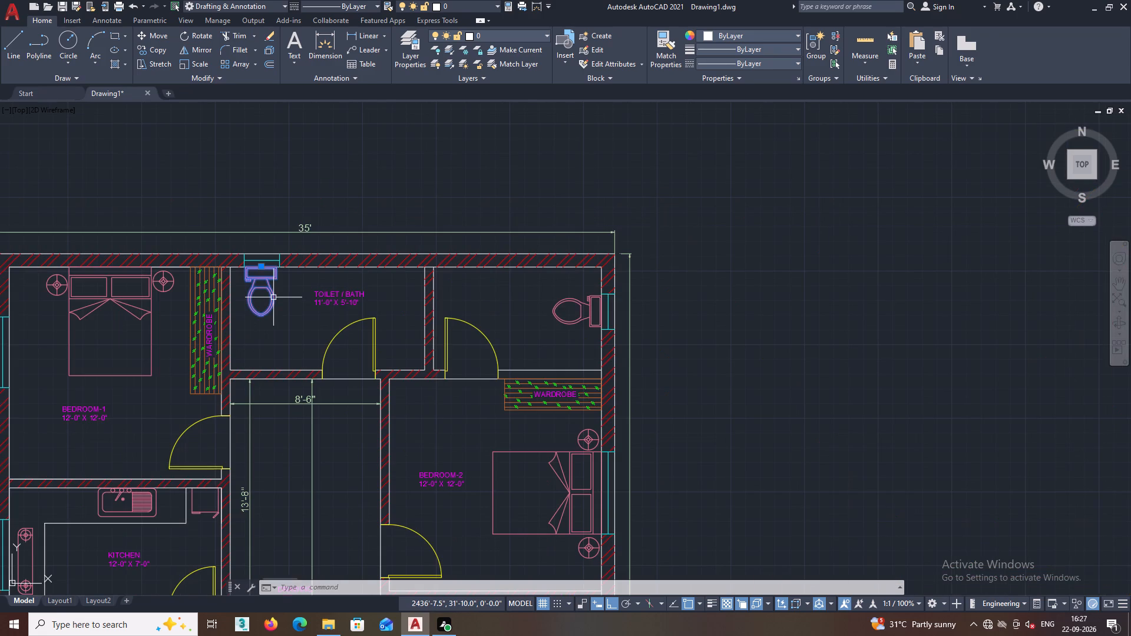
pyautogui.click(540, 33)
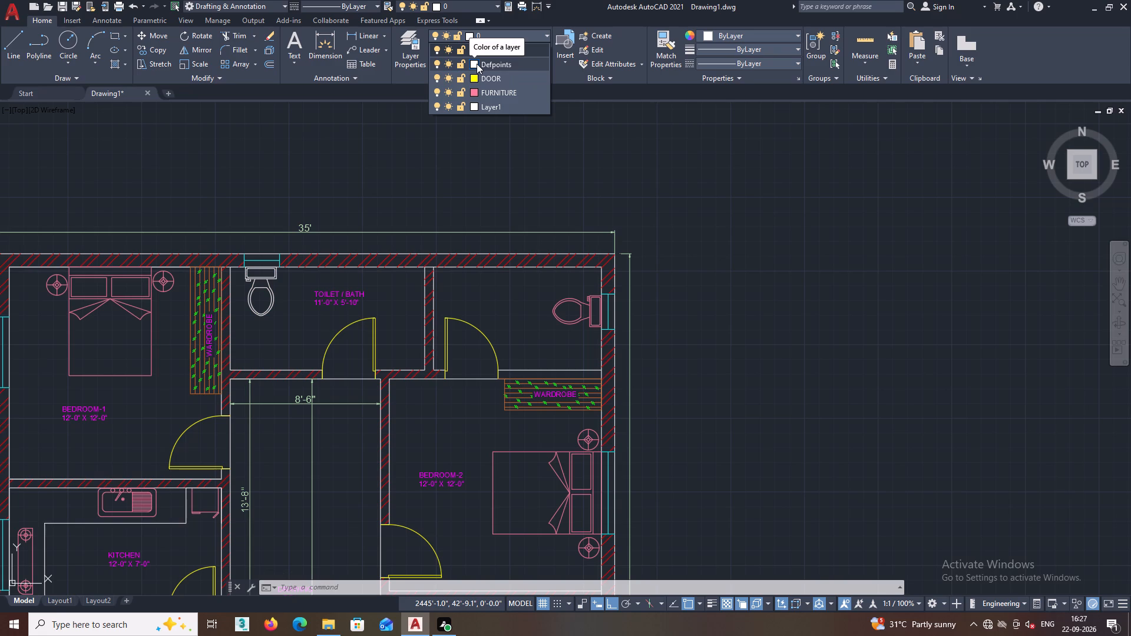
pyautogui.click(477, 64)
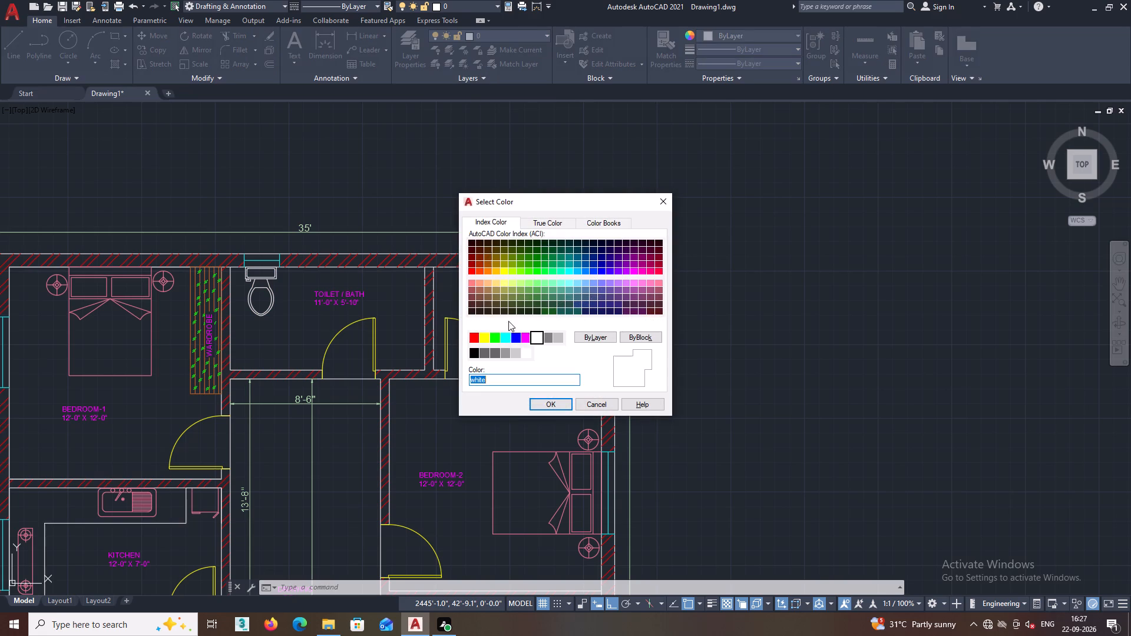
pyautogui.click(561, 272)
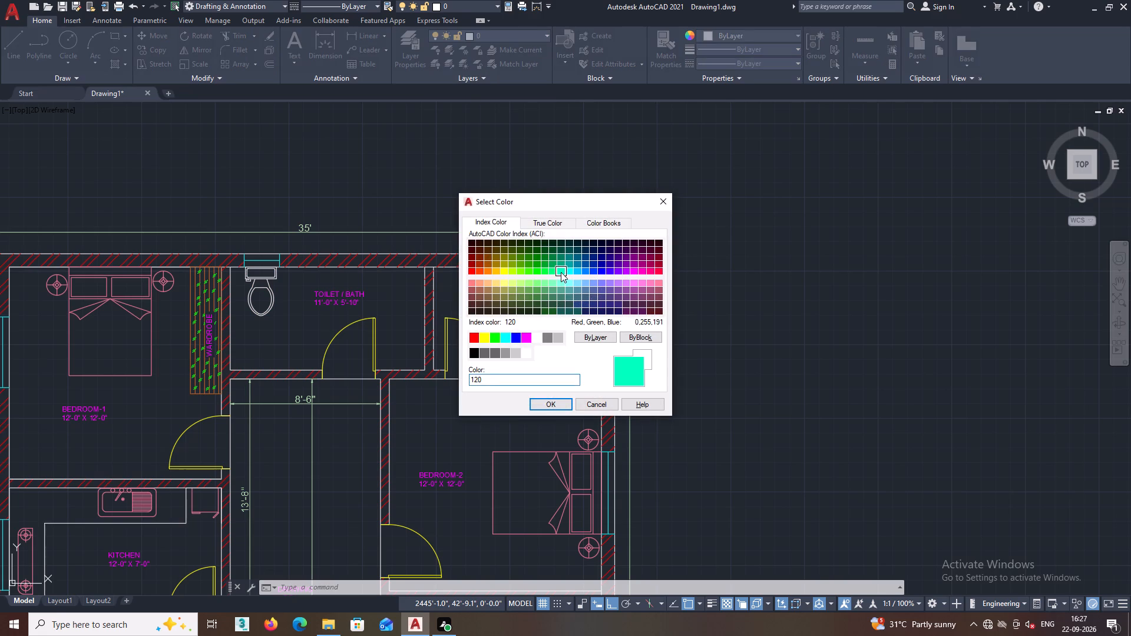
pyautogui.click(554, 402)
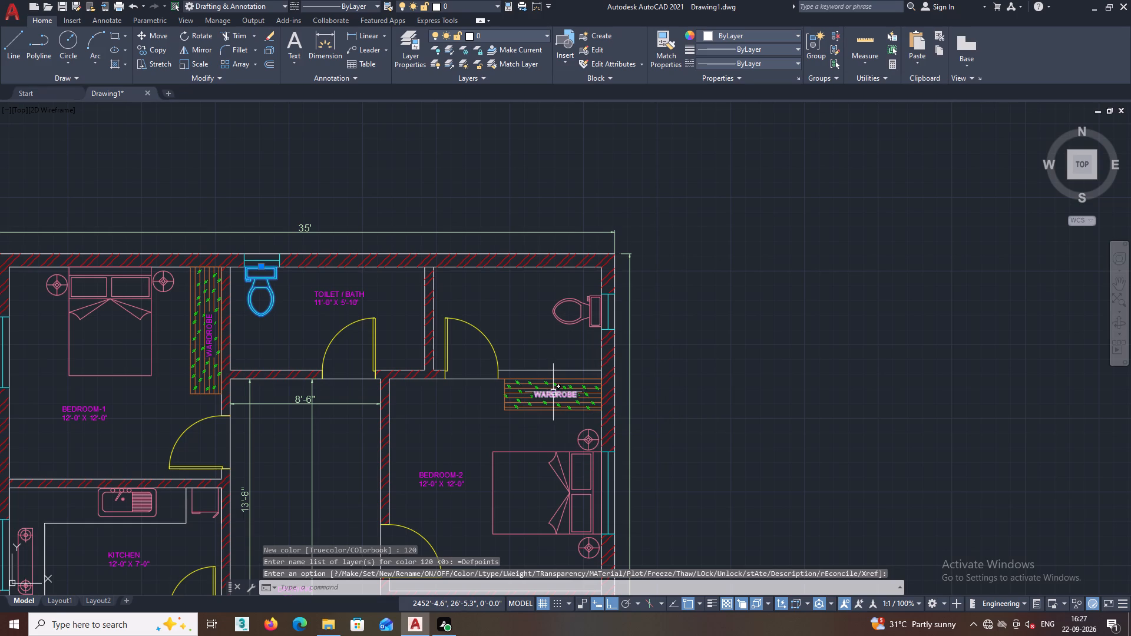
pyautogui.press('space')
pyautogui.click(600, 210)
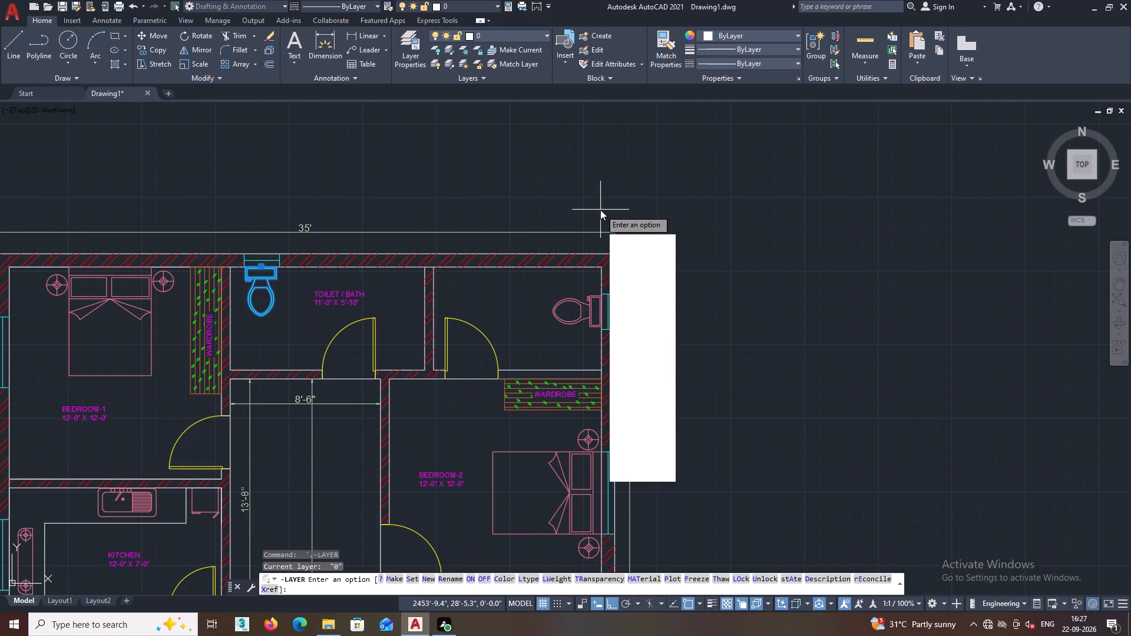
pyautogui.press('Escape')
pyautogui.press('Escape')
# Select the toilet fixture in the unlabelled bathroom adjoining Bedroom-2 and assign it to the Defpoints layer.
pyautogui.moveTo(356, 274); pyautogui.dragTo(396, 249, button='middle')
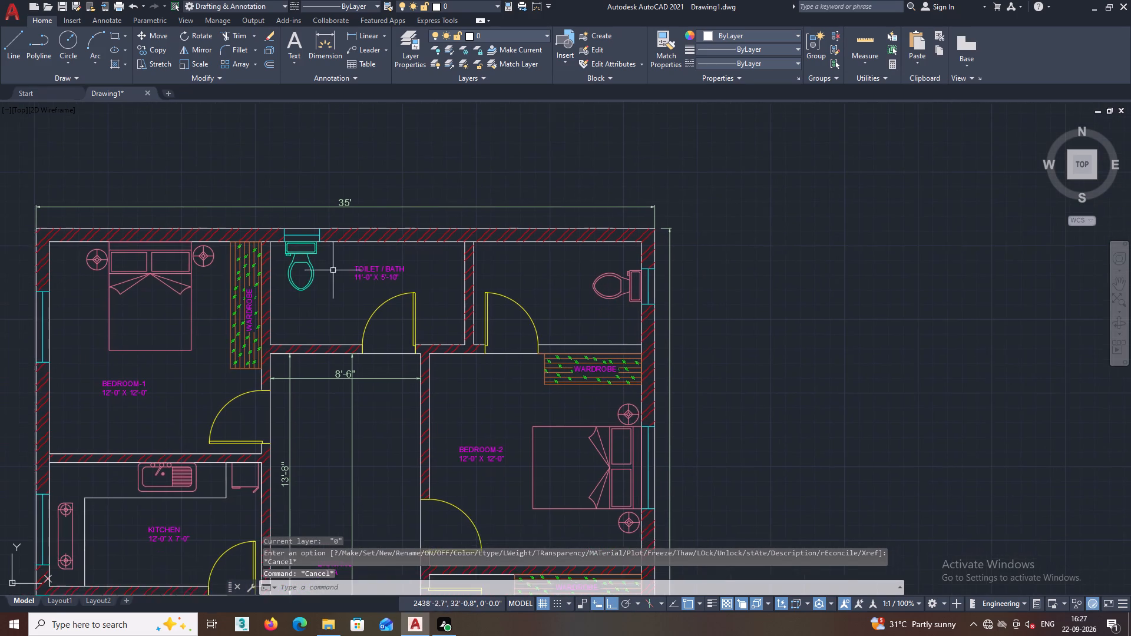
pyautogui.scroll(1, 293, 280)
pyautogui.click(801, 329)
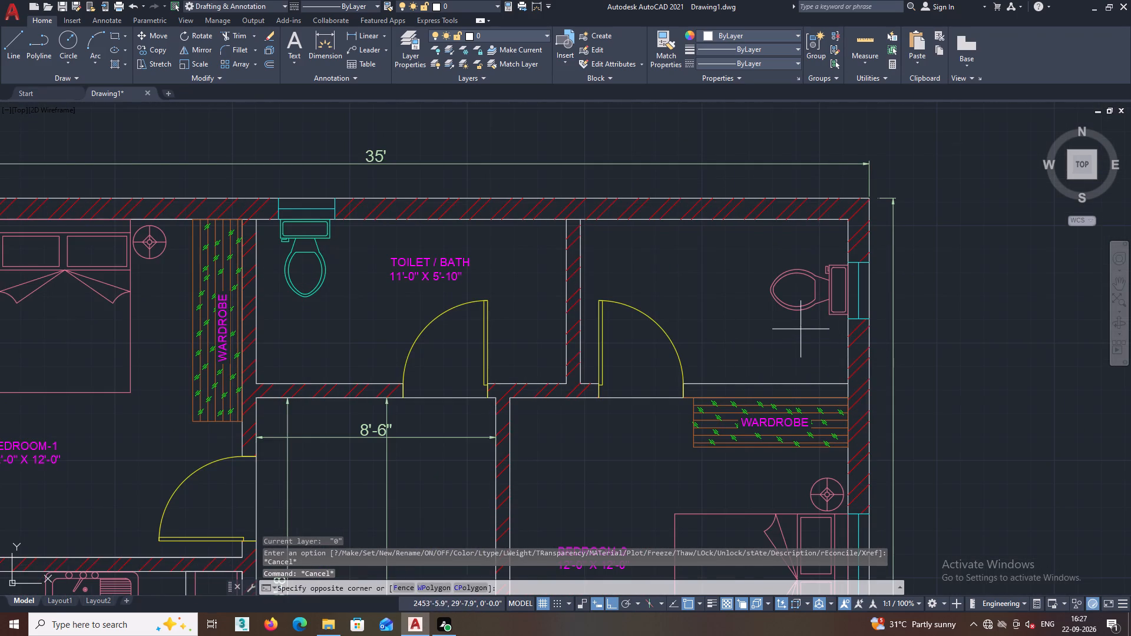
pyautogui.click(777, 269)
pyautogui.moveTo(738, 307); pyautogui.dragTo(799, 225, button='middle')
pyautogui.scroll(-1, 666, 329)
pyautogui.moveTo(637, 360); pyautogui.dragTo(735, 201, button='middle')
pyautogui.moveTo(652, 317); pyautogui.dragTo(656, 308, button='middle')
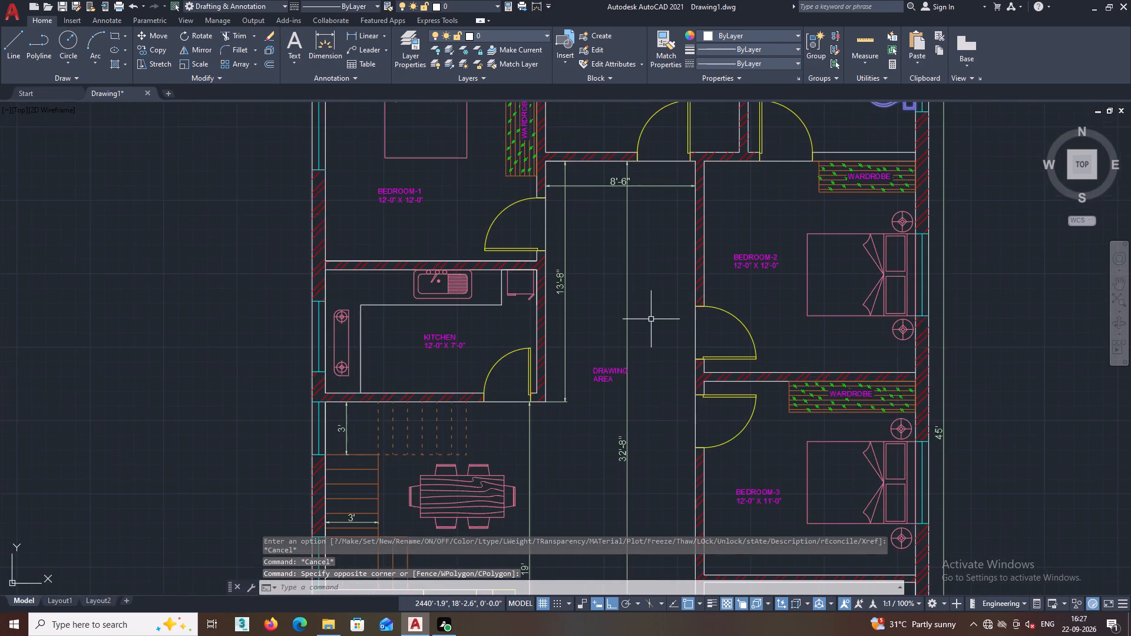
pyautogui.moveTo(656, 308); pyautogui.dragTo(677, 261, button='middle')
pyautogui.moveTo(551, 323); pyautogui.dragTo(583, 271, button='middle')
pyautogui.moveTo(617, 318); pyautogui.dragTo(501, 329, button='middle')
pyautogui.moveTo(649, 315); pyautogui.dragTo(503, 462, button='middle')
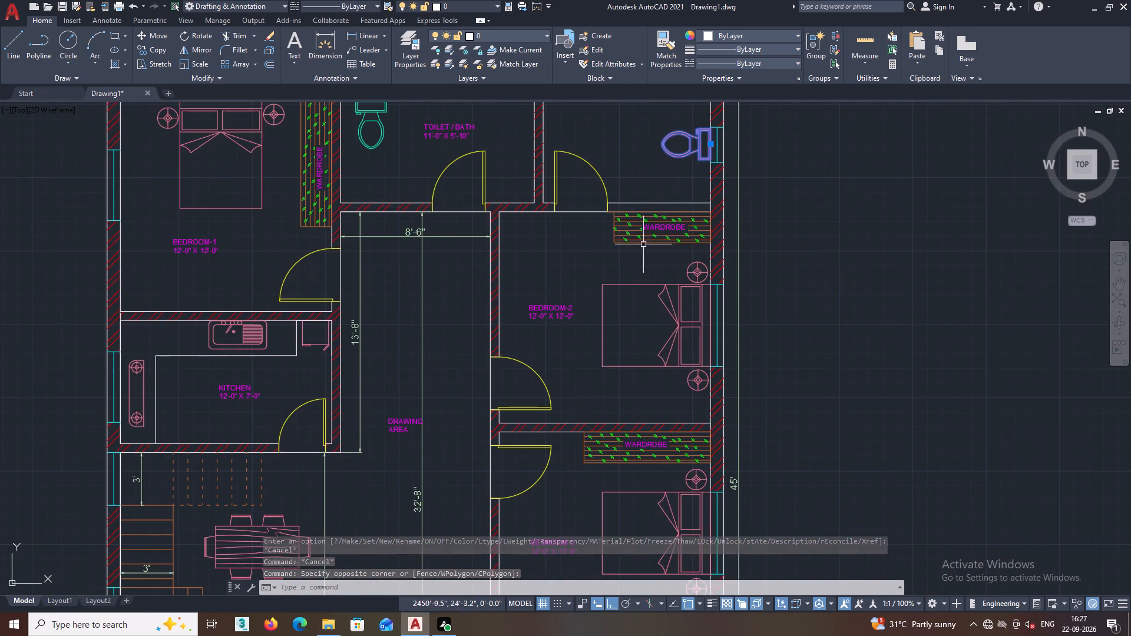
pyautogui.moveTo(651, 198); pyautogui.dragTo(598, 306, button='middle')
pyautogui.click(473, 35)
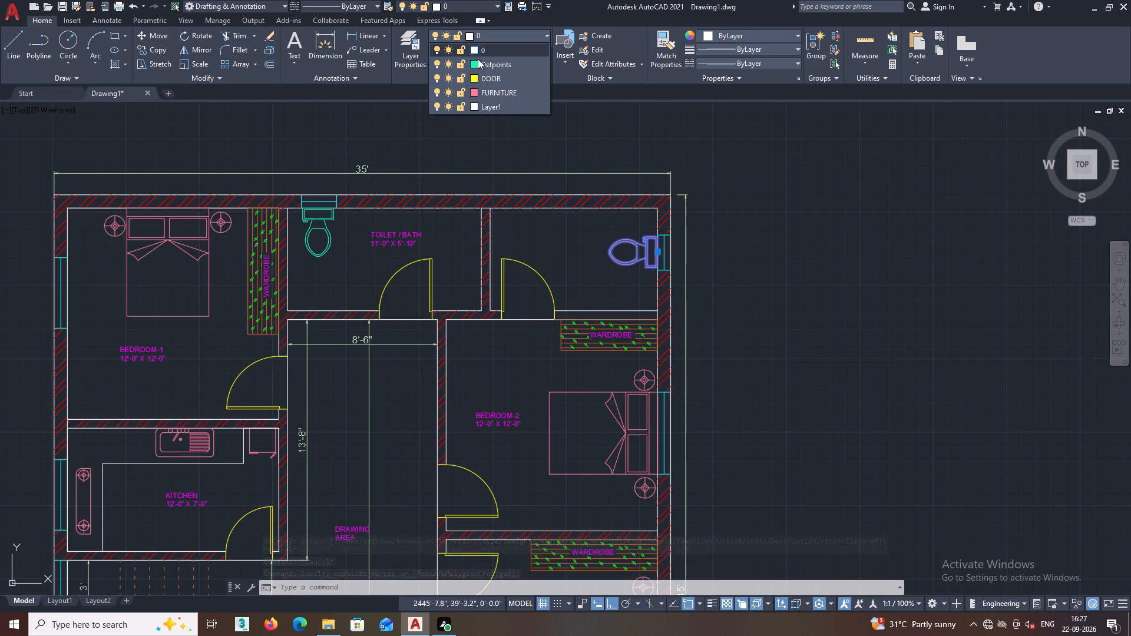
pyautogui.click(473, 62)
pyautogui.press('Escape')
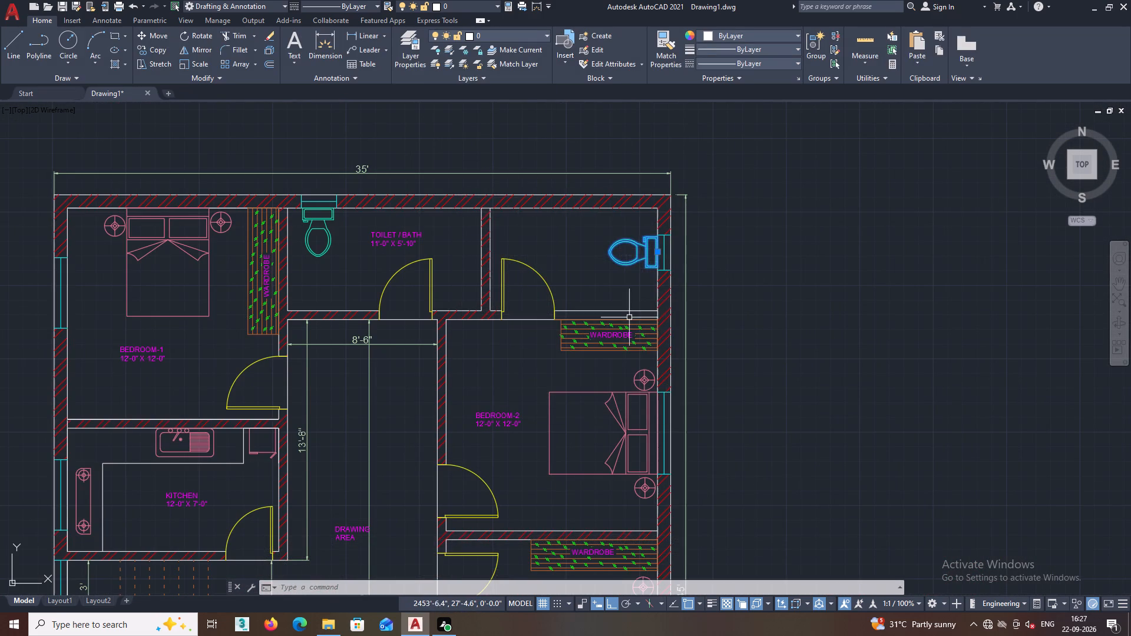
pyautogui.press('Escape')
# Review the fixture, furniture and dimension colours across the whole ground floor plan, including the kitchen and stair area.
pyautogui.moveTo(797, 266); pyautogui.dragTo(885, 203, button='middle')
pyautogui.scroll(-2, 876, 234)
pyautogui.moveTo(878, 261); pyautogui.dragTo(854, 282, button='middle')
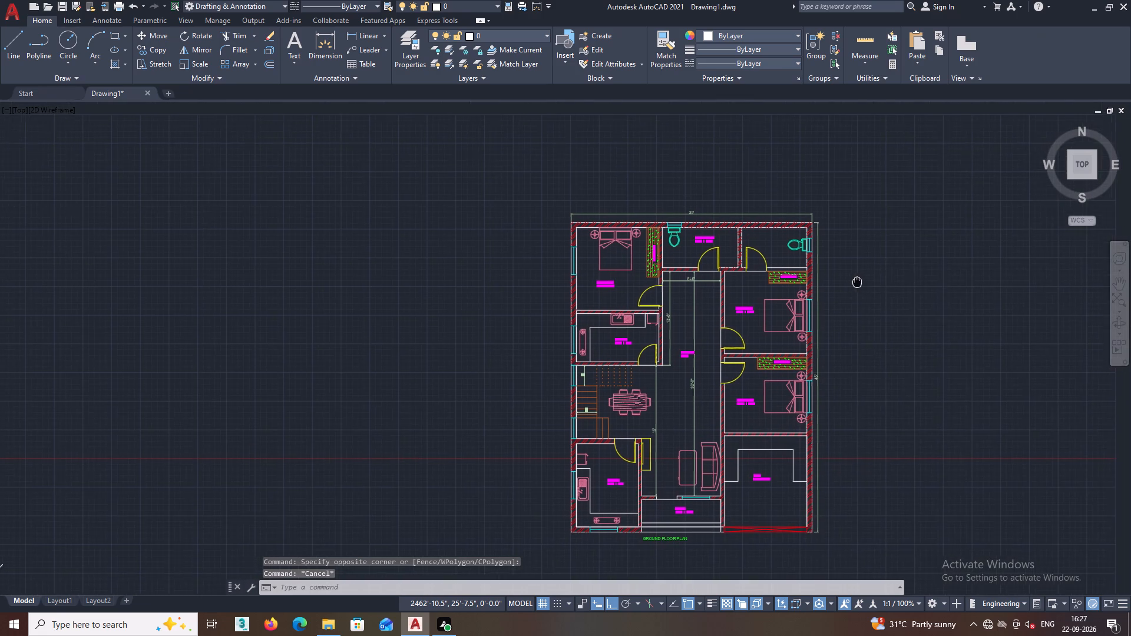
pyautogui.moveTo(854, 282); pyautogui.dragTo(805, 254, button='middle')
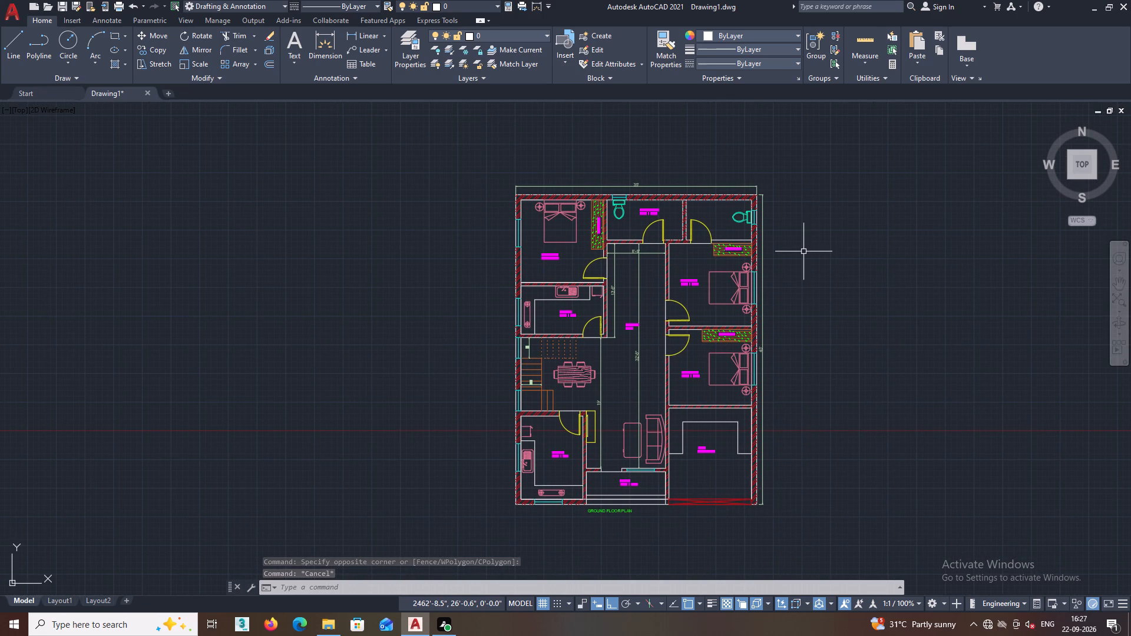
pyautogui.moveTo(816, 277); pyautogui.dragTo(721, 259, button='middle')
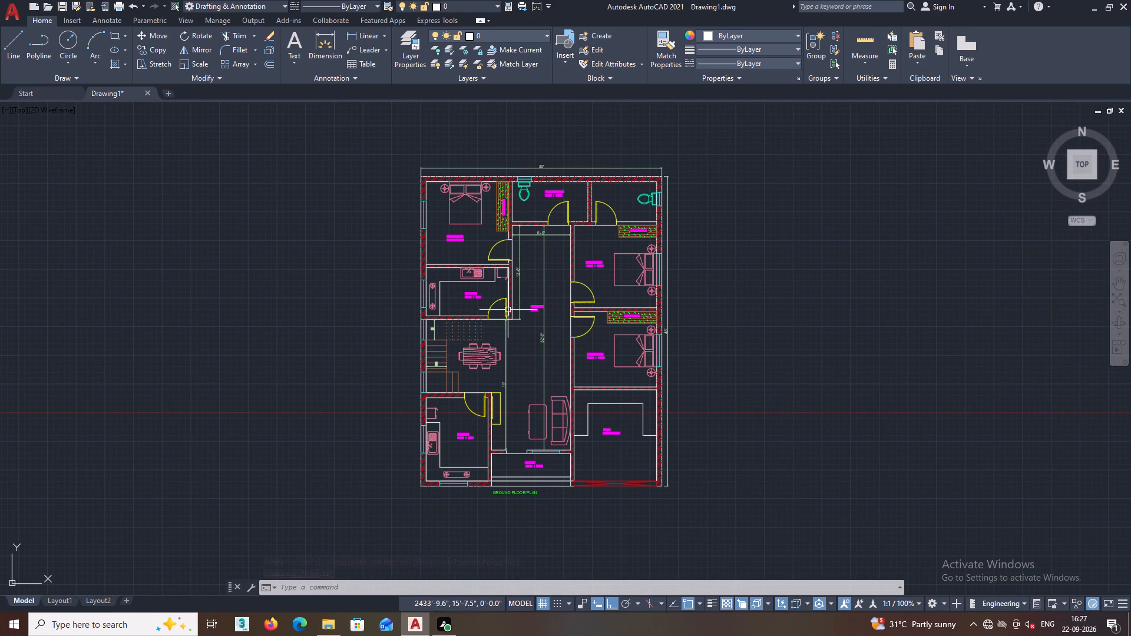
pyautogui.scroll(2, 423, 307)
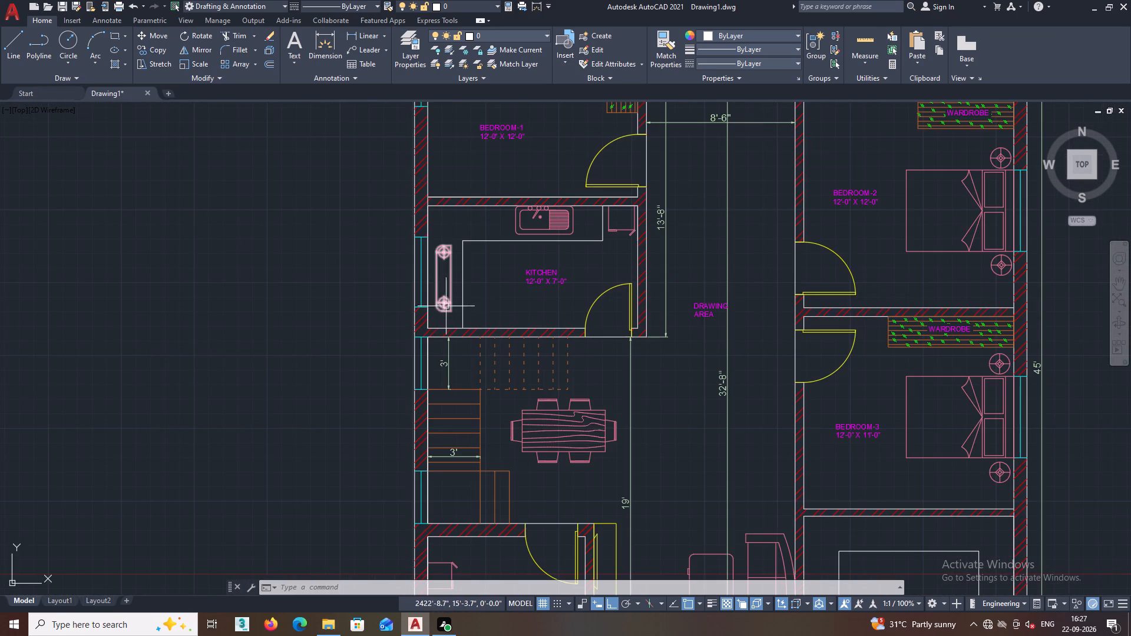
pyautogui.scroll(1, 446, 306)
pyautogui.scroll(-1, 466, 313)
pyautogui.scroll(-1, 533, 307)
pyautogui.moveTo(534, 299); pyautogui.dragTo(464, 319, button='middle')
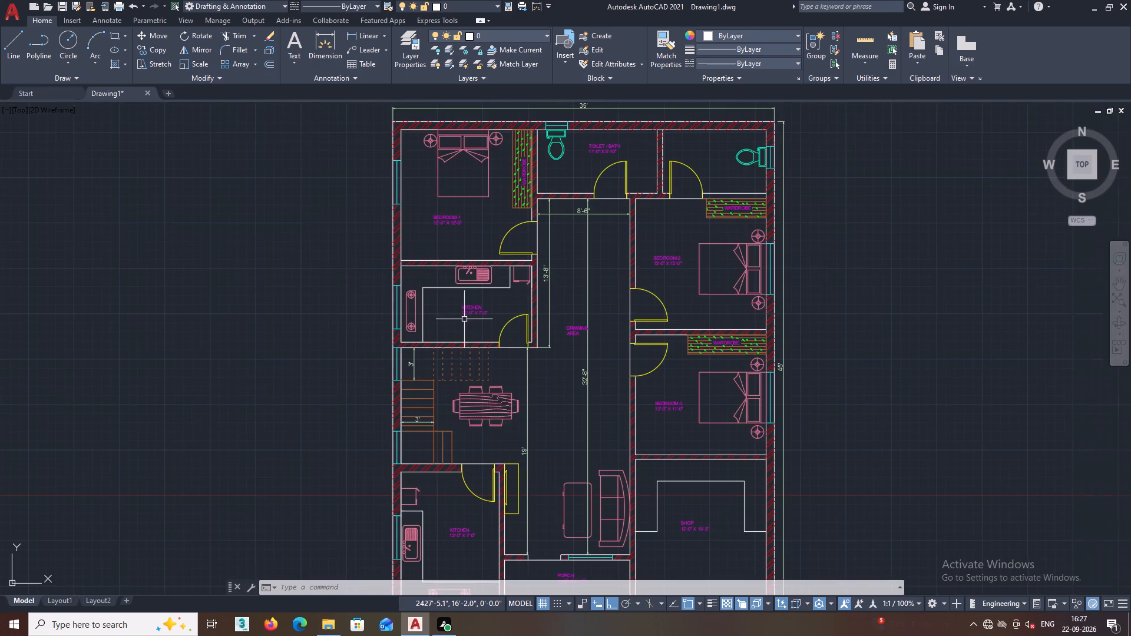
pyautogui.scroll(-1, 465, 319)
pyautogui.moveTo(477, 310); pyautogui.dragTo(447, 286, button='middle')
pyautogui.moveTo(475, 369); pyautogui.dragTo(448, 371, button='middle')
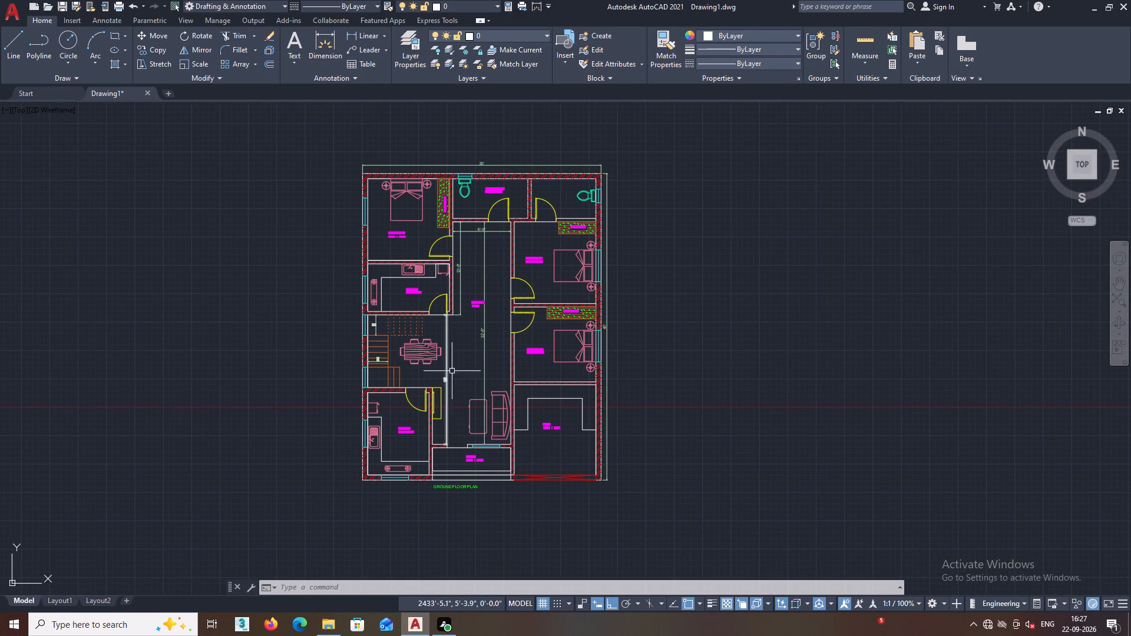
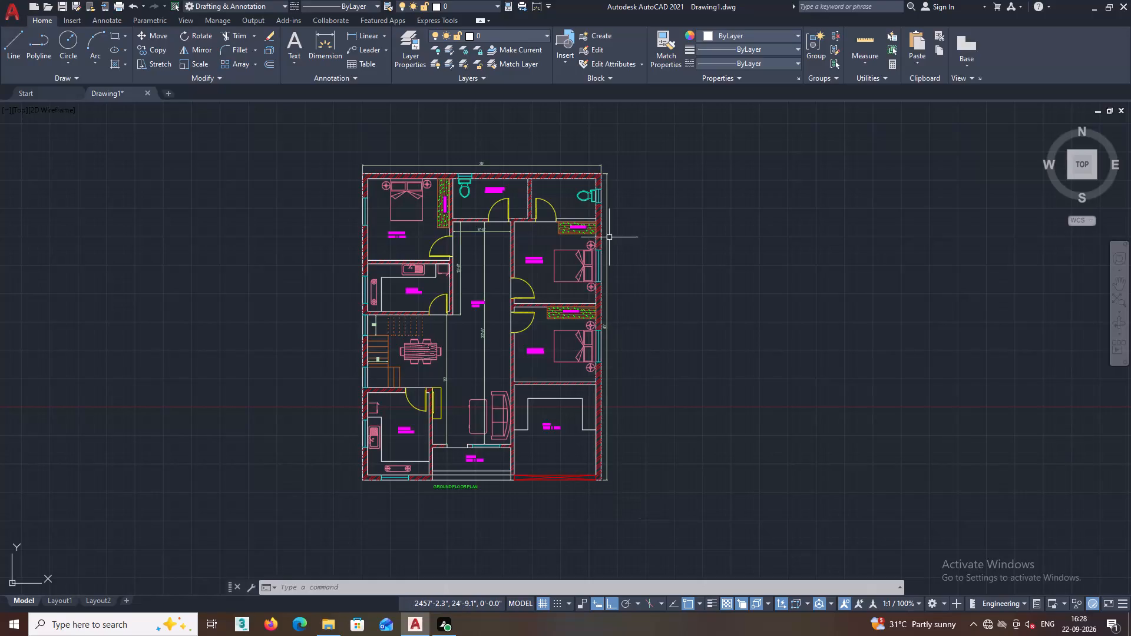
# Examine the upper rooms of the plan and check the colour of the overall 35' dimension.
pyautogui.moveTo(505, 174); pyautogui.dragTo(487, 246, button='middle')
pyautogui.scroll(2, 469, 232)
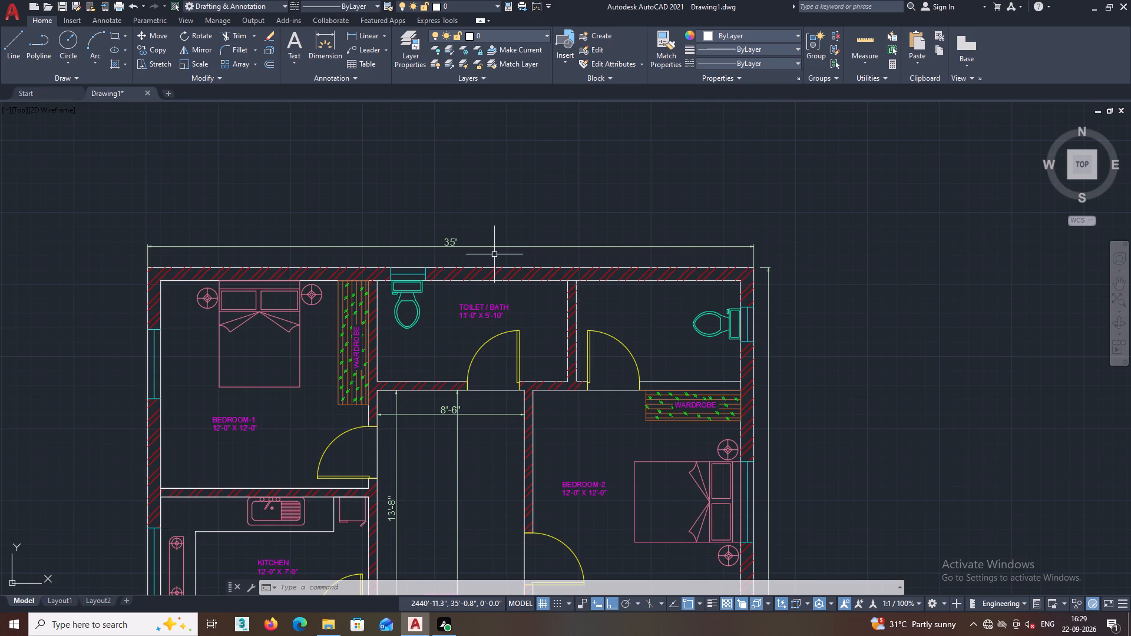
pyautogui.moveTo(346, 503); pyautogui.dragTo(320, 473, button='middle')
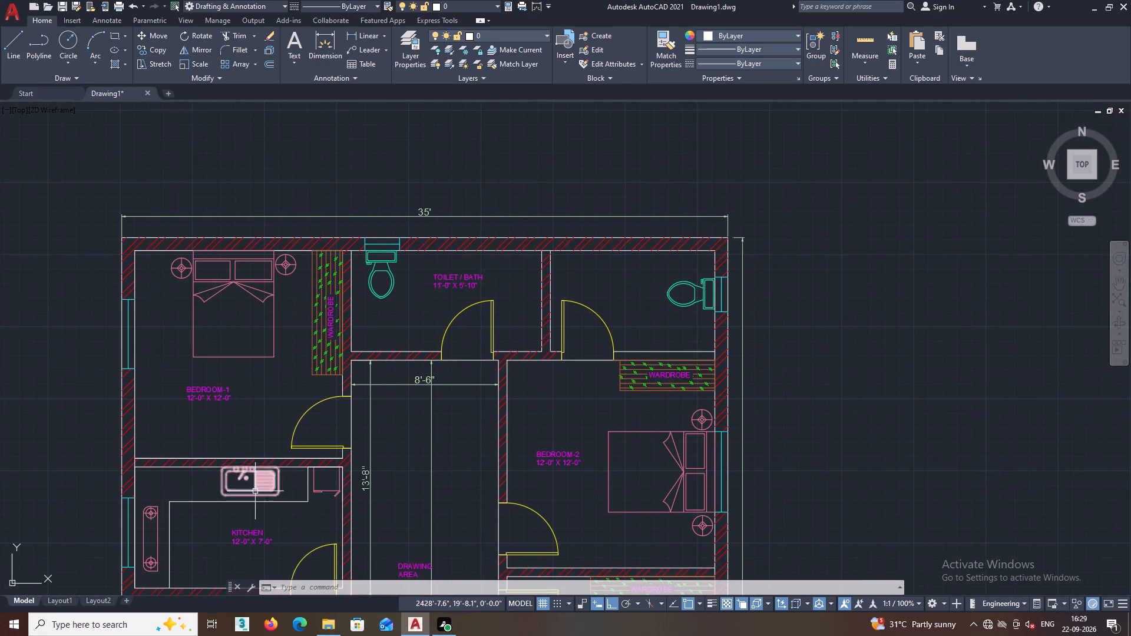
pyautogui.moveTo(254, 491); pyautogui.dragTo(277, 416, button='middle')
pyautogui.scroll(-1, 286, 406)
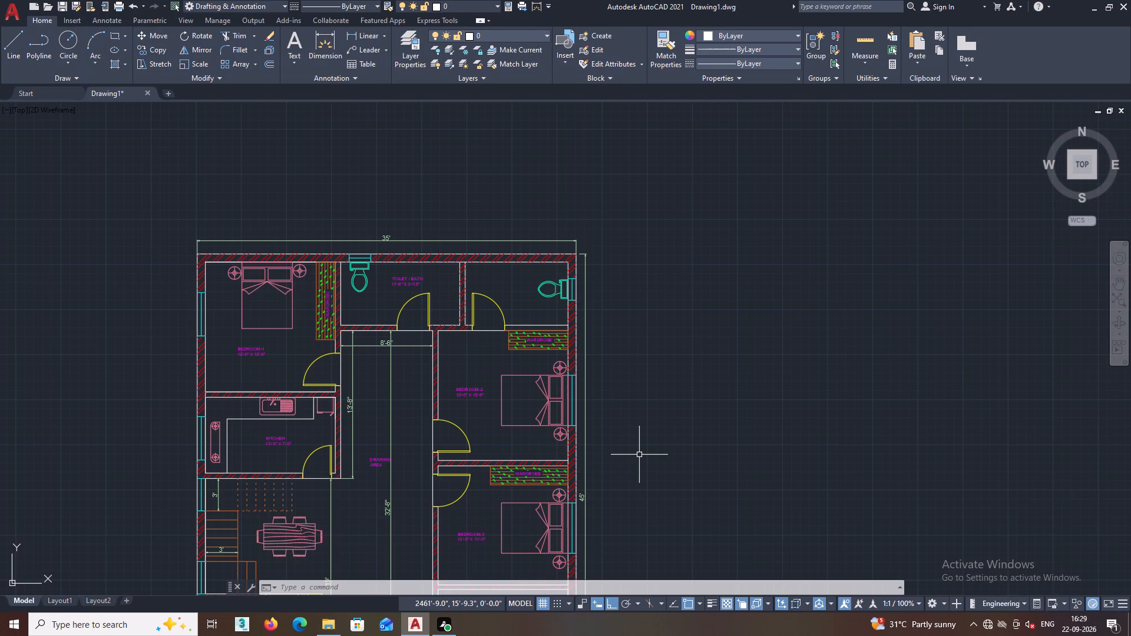
pyautogui.scroll(-1, 658, 428)
pyautogui.moveTo(659, 424); pyautogui.dragTo(633, 365, button='middle')
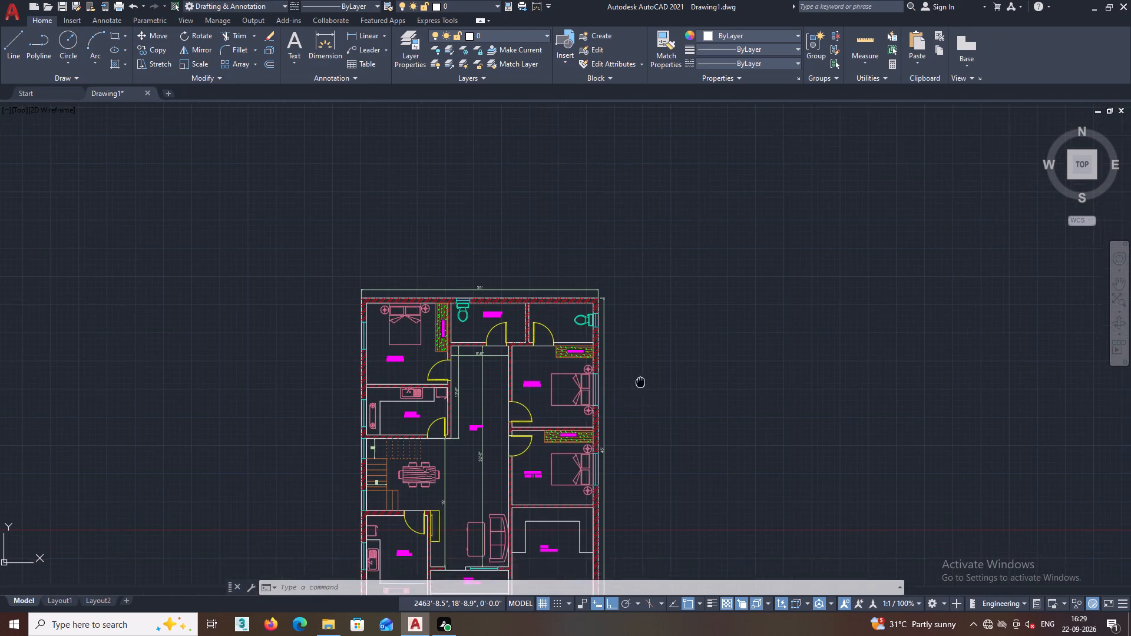
pyautogui.moveTo(633, 365); pyautogui.dragTo(630, 357, button='middle')
pyautogui.moveTo(499, 233); pyautogui.dragTo(493, 217, button='middle')
pyautogui.scroll(2, 461, 232)
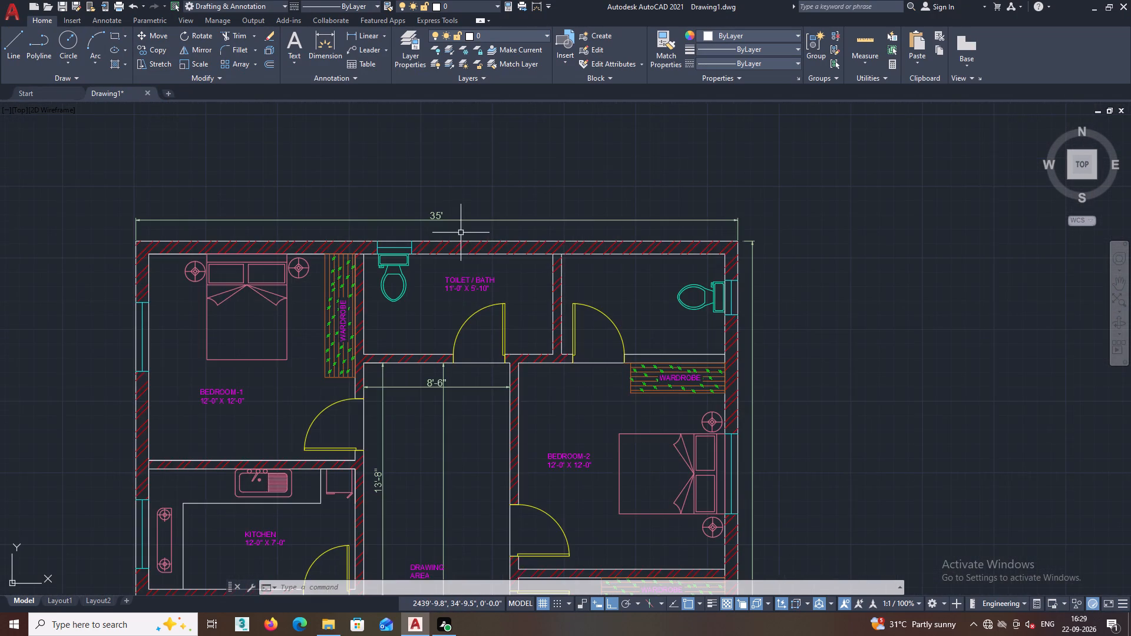
pyautogui.scroll(2, 434, 221)
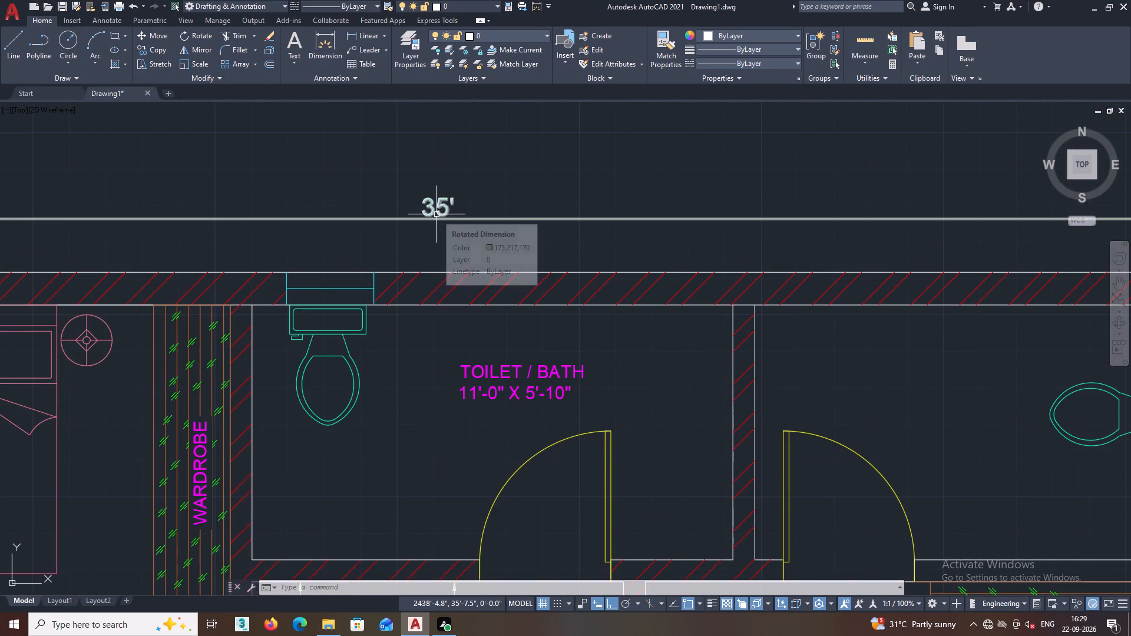
pyautogui.click(447, 213)
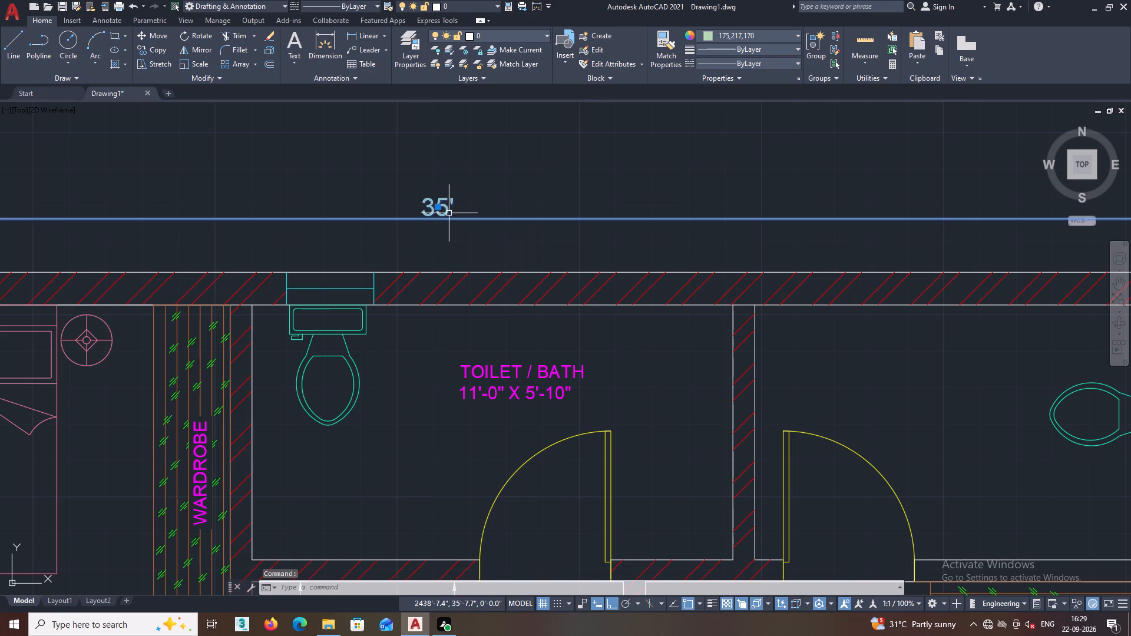
pyautogui.click(705, 35)
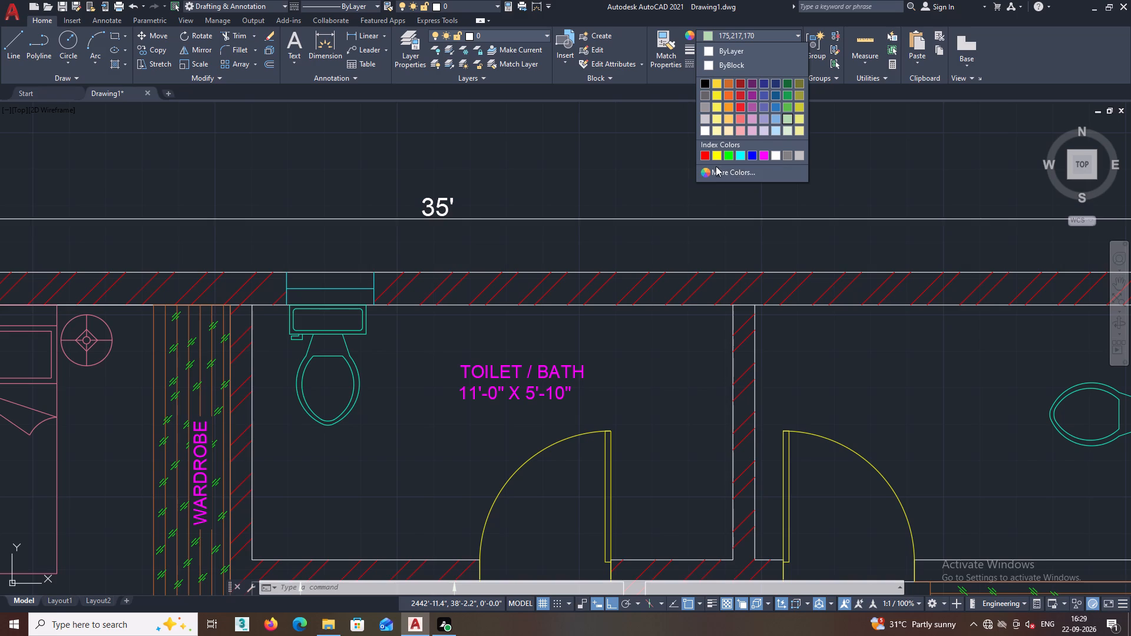
pyautogui.press('Escape')
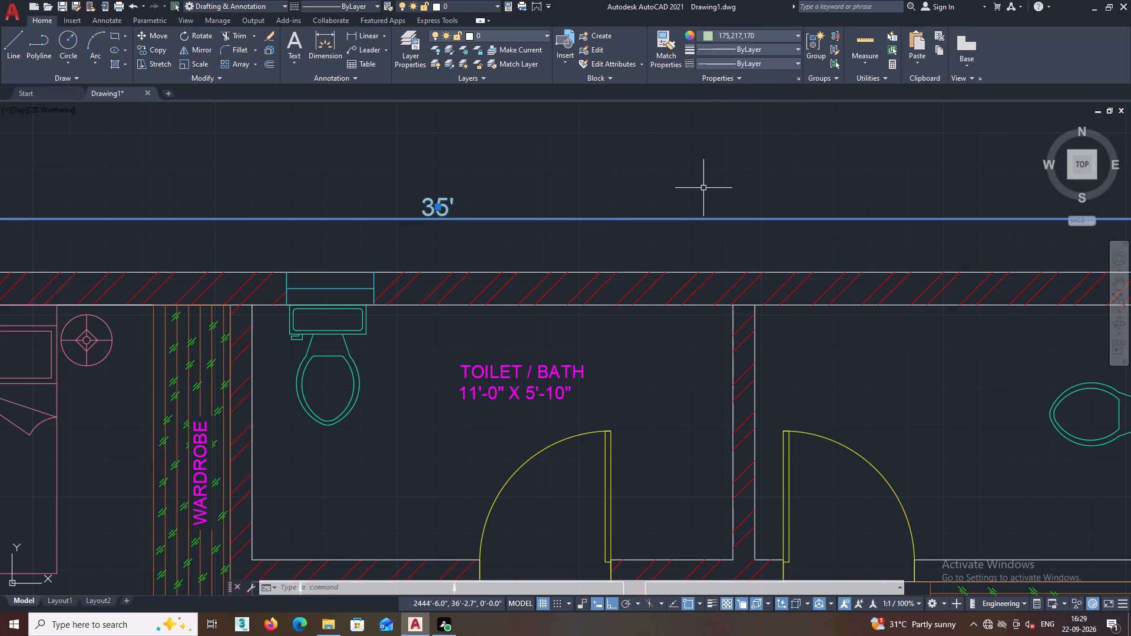
pyautogui.press('Escape')
# Review the linework colours from the bedrooms and kitchen down to the porch and shop.
pyautogui.scroll(-3, 650, 192)
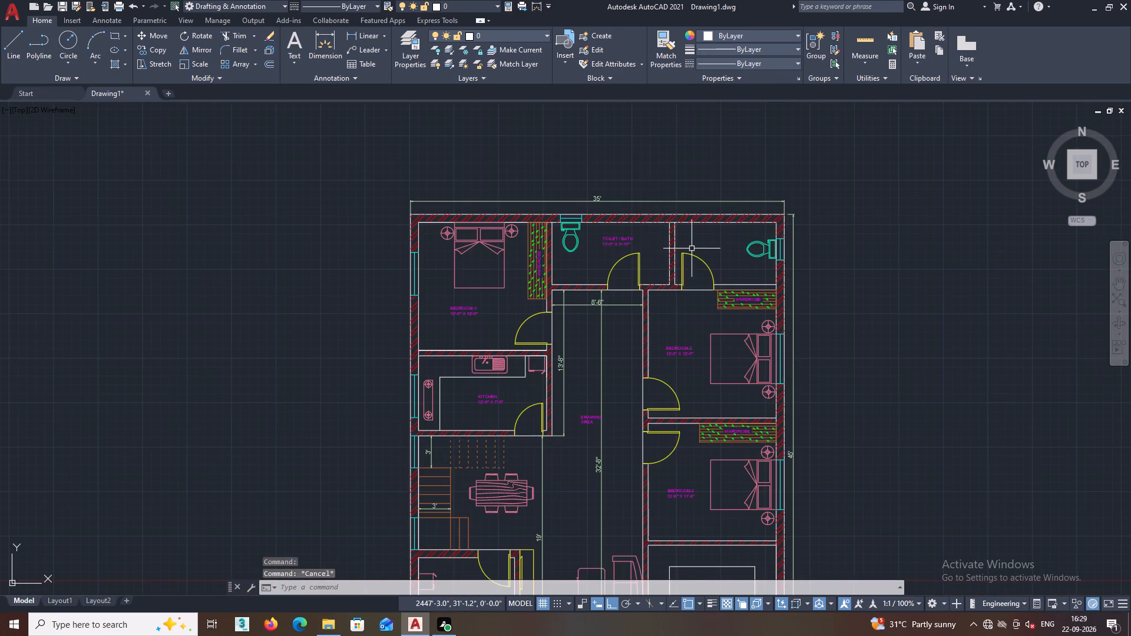
pyautogui.moveTo(692, 248); pyautogui.dragTo(591, 208, button='middle')
pyautogui.middleClick(649, 227)
pyautogui.moveTo(641, 191); pyautogui.dragTo(640, 174, button='middle')
pyautogui.moveTo(636, 327); pyautogui.dragTo(668, 256, button='middle')
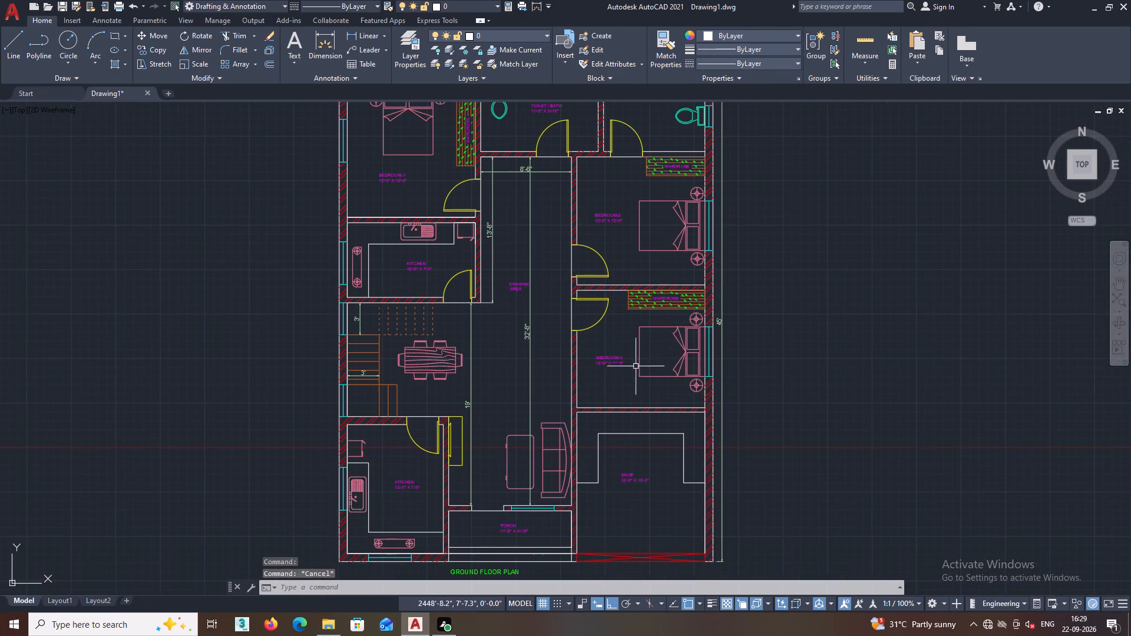
pyautogui.moveTo(654, 336); pyautogui.dragTo(685, 281, button='middle')
pyautogui.moveTo(633, 400); pyautogui.dragTo(650, 344, button='middle')
pyautogui.scroll(1, 662, 370)
pyautogui.scroll(2, 616, 399)
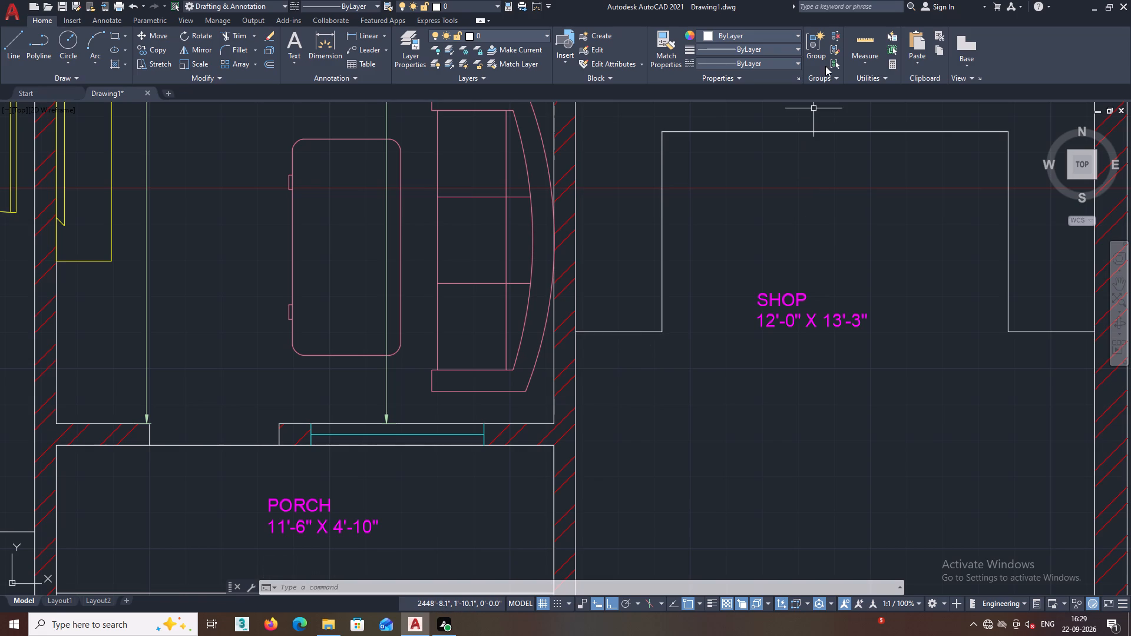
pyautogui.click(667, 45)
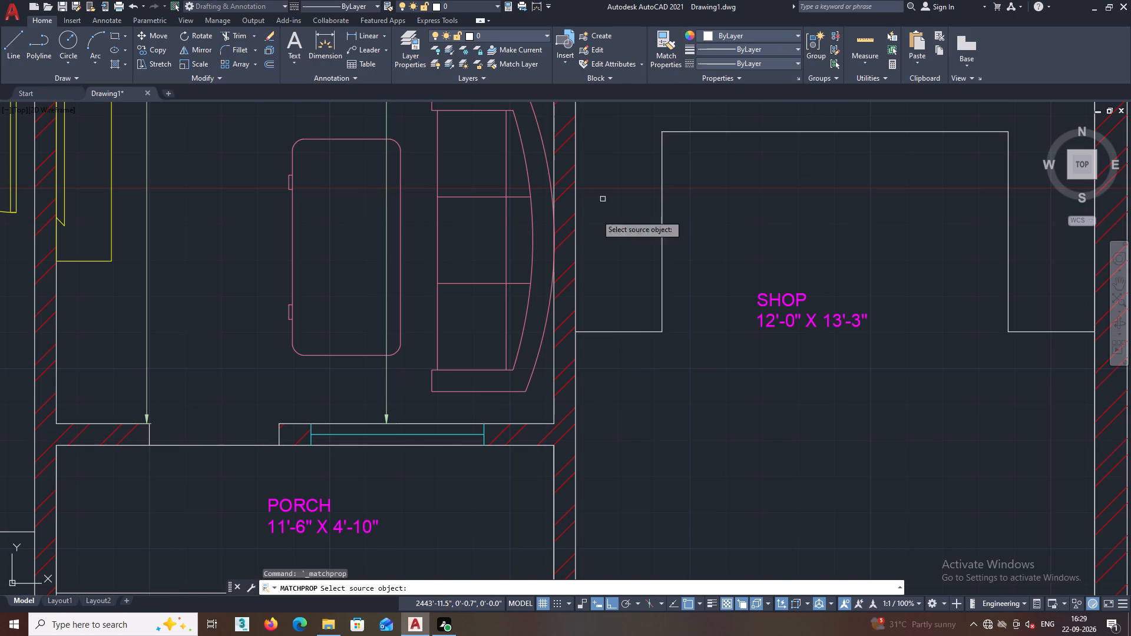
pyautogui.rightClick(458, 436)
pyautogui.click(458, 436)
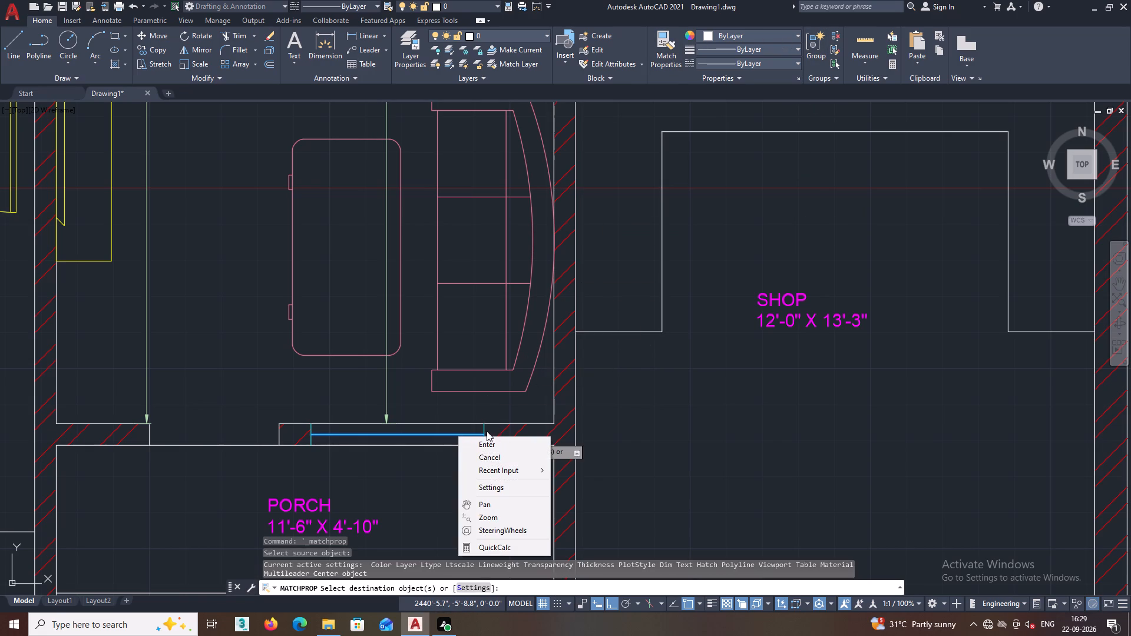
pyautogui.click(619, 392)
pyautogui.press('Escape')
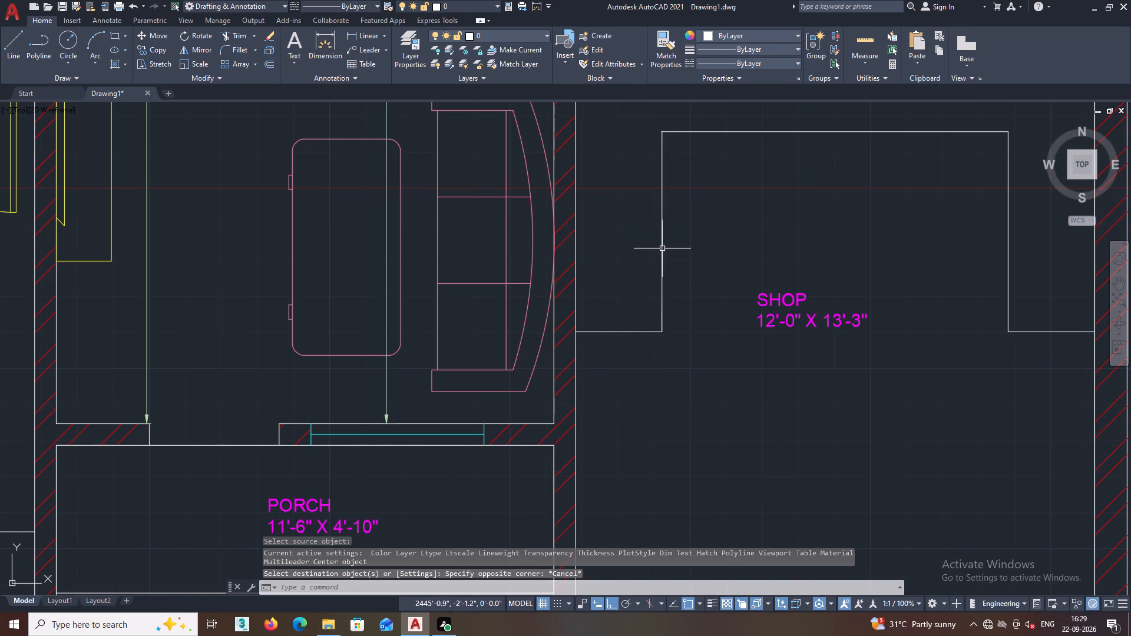
# Use Match Properties to copy the cyan window line above the porch onto the counter outline in the shop.
pyautogui.click(677, 62)
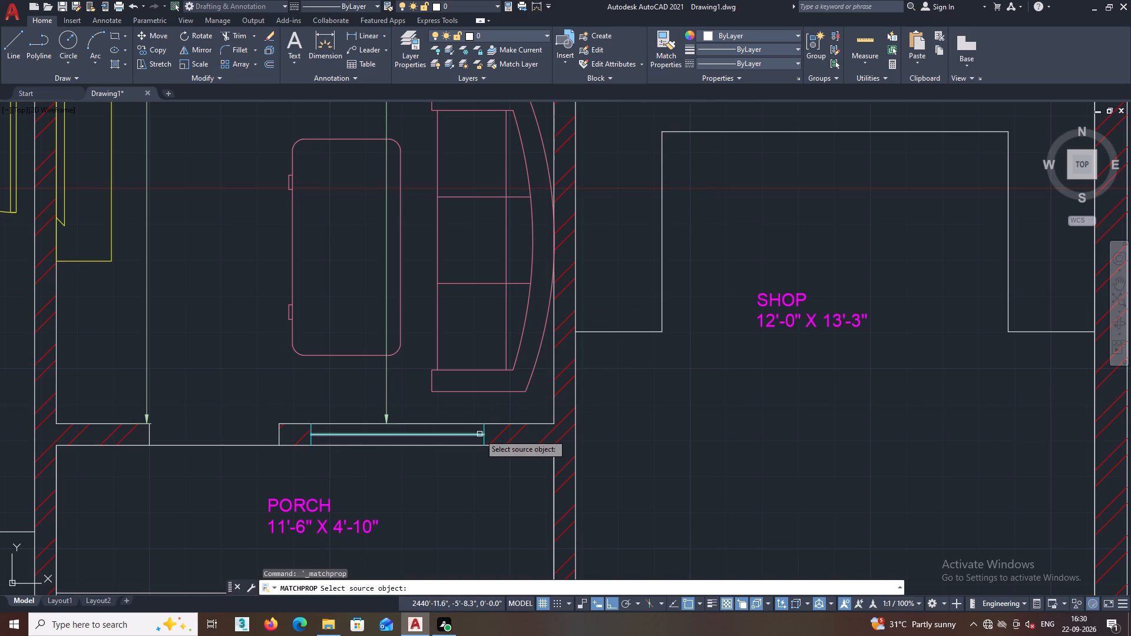
pyautogui.click(479, 434)
pyautogui.moveTo(627, 382); pyautogui.dragTo(579, 498, button='middle')
pyautogui.click(630, 462)
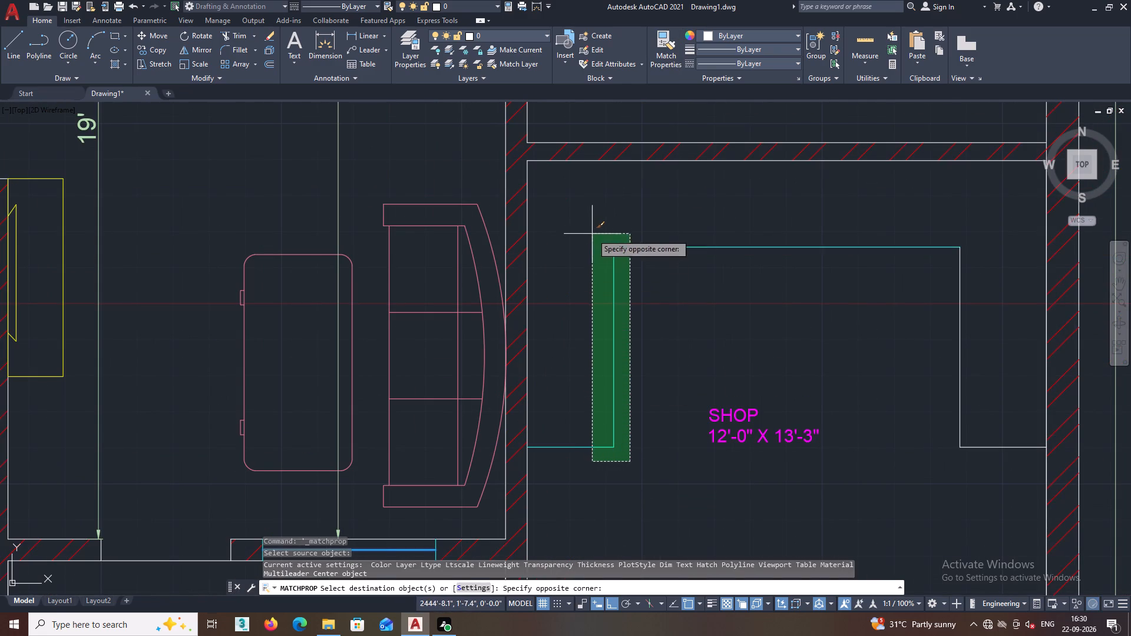
pyautogui.click(592, 234)
pyautogui.scroll(-1, 794, 323)
pyautogui.click(924, 436)
pyautogui.click(861, 300)
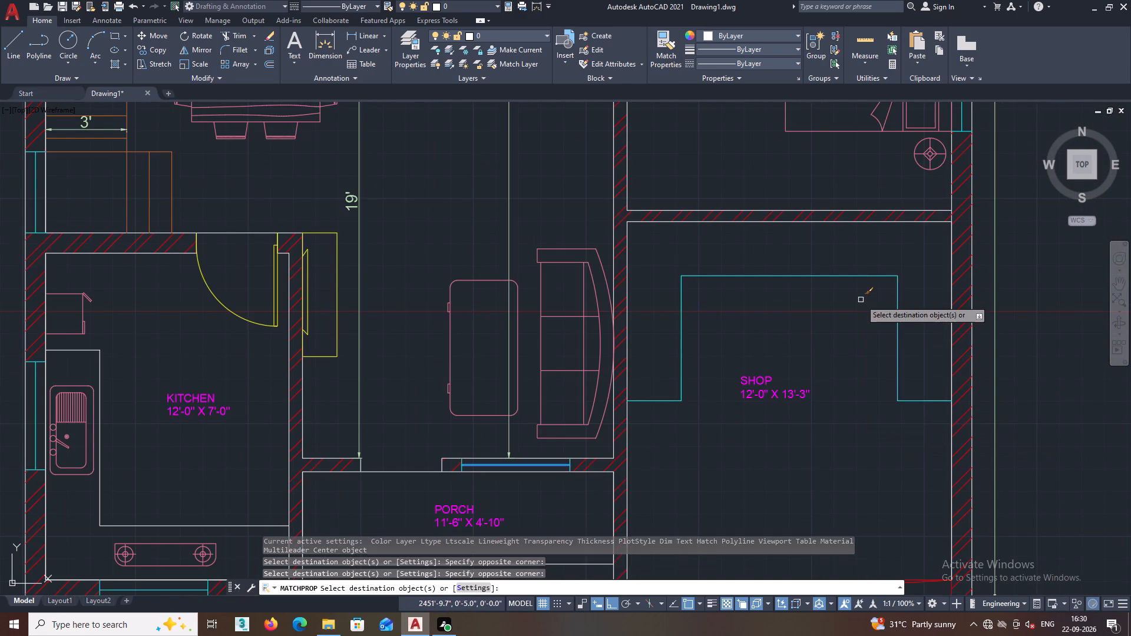
# Apply the same matched window properties to the counter outline in the kitchen below Bedroom-1.
pyautogui.scroll(-1, 861, 300)
pyautogui.moveTo(856, 315); pyautogui.dragTo(1078, 504, button='middle')
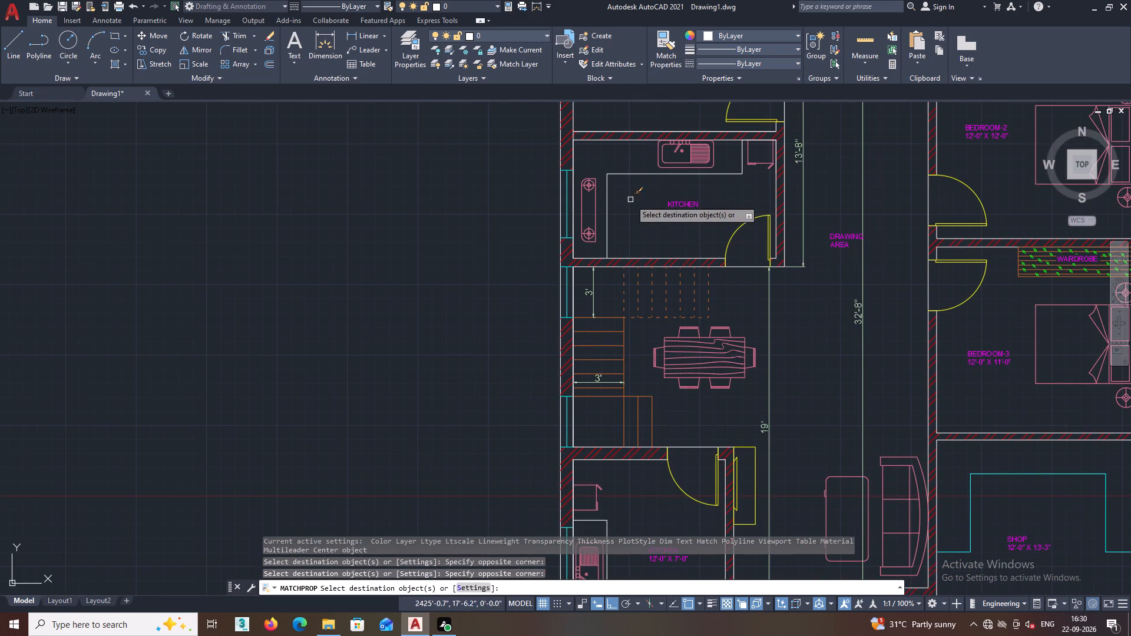
pyautogui.scroll(2, 603, 184)
pyautogui.click(634, 206)
pyautogui.click(601, 135)
pyautogui.scroll(-2, 604, 140)
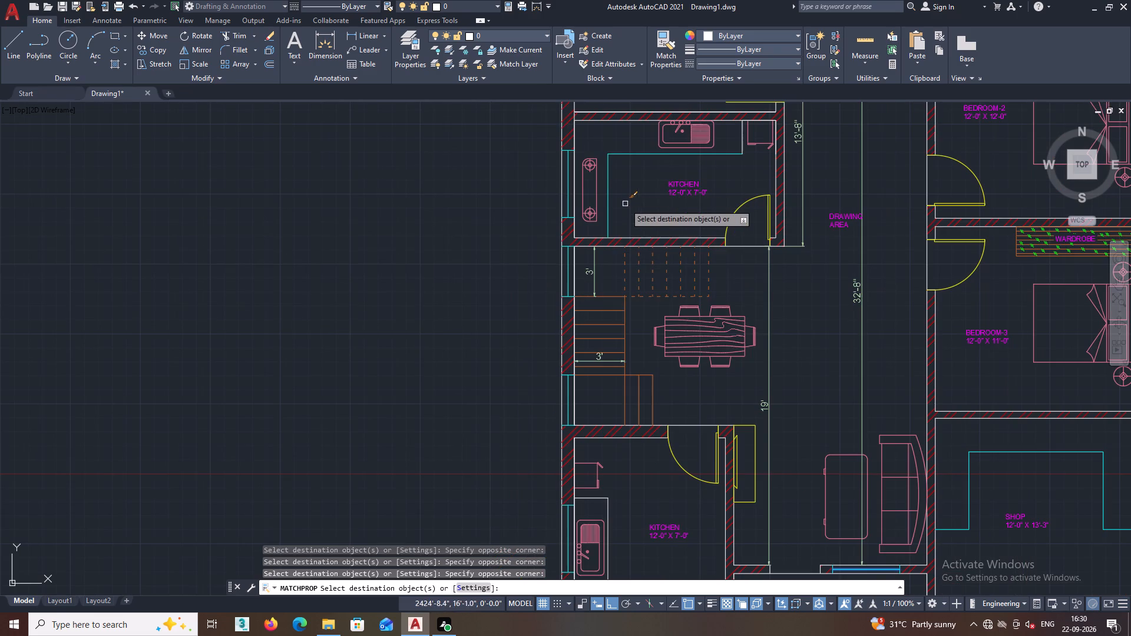
# Apply the matched window properties to the long counter edges in the kitchen beside the porch.
pyautogui.scroll(-1, 549, 393)
pyautogui.moveTo(505, 402); pyautogui.dragTo(522, 220, button='middle')
pyautogui.scroll(2, 614, 334)
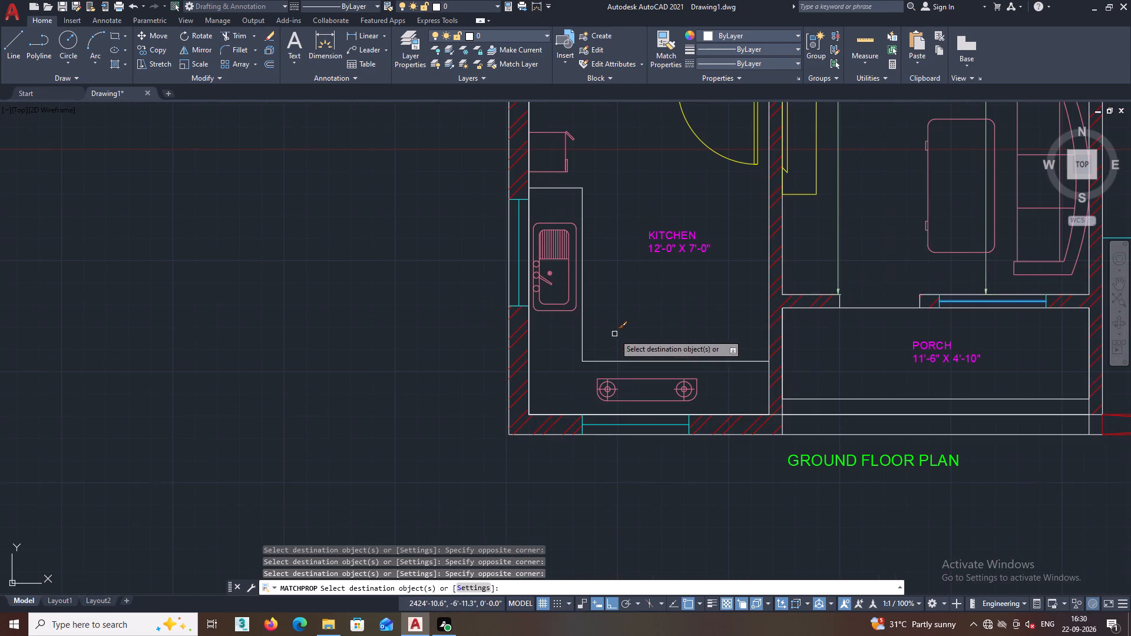
pyautogui.click(617, 349)
pyautogui.click(584, 345)
pyautogui.click(582, 349)
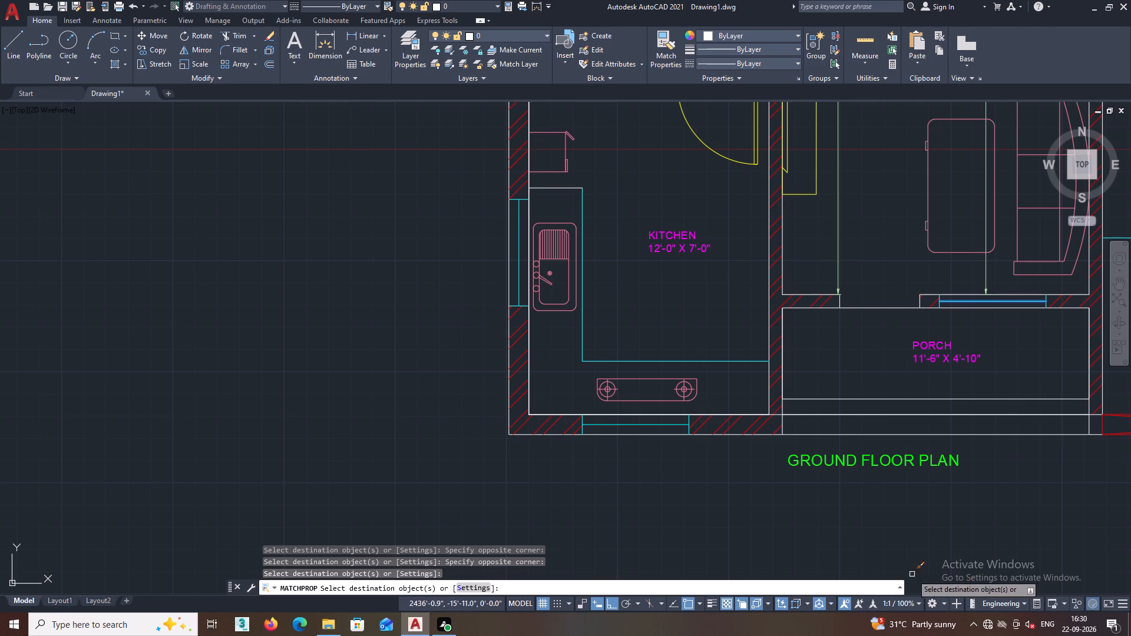
# Review the counter, furniture and dimension presentation across the kitchens, porch, drawing area, bedrooms and shop.
pyautogui.moveTo(730, 525); pyautogui.dragTo(627, 491, button='middle')
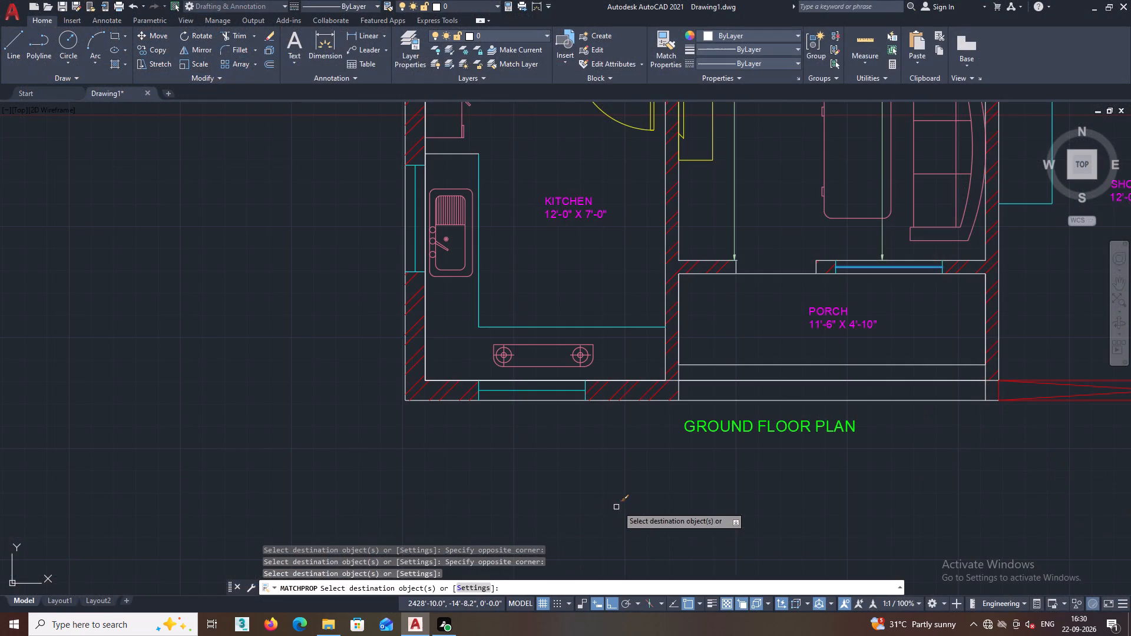
pyautogui.moveTo(626, 489); pyautogui.dragTo(561, 501, button='middle')
pyautogui.moveTo(563, 486); pyautogui.dragTo(454, 488, button='middle')
pyautogui.moveTo(626, 338); pyautogui.dragTo(611, 348, button='middle')
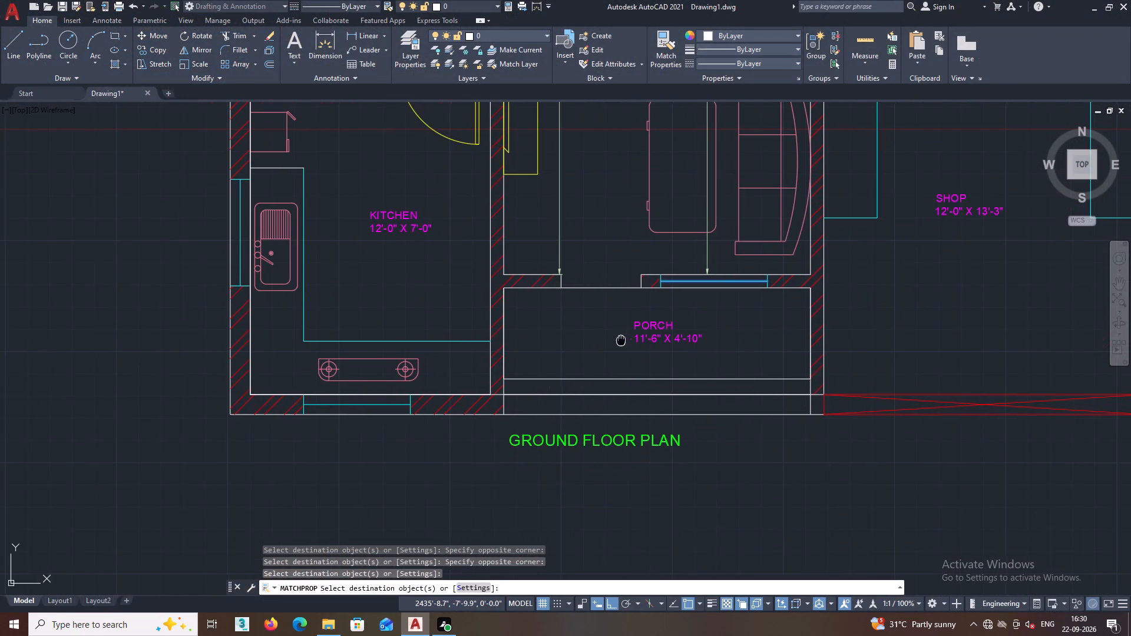
pyautogui.moveTo(611, 348); pyautogui.dragTo(530, 450, button='middle')
pyautogui.moveTo(566, 349); pyautogui.dragTo(522, 467, button='middle')
pyautogui.scroll(-2, 659, 383)
pyautogui.moveTo(677, 330); pyautogui.dragTo(634, 435, button='middle')
pyautogui.moveTo(588, 310); pyautogui.dragTo(457, 323, button='middle')
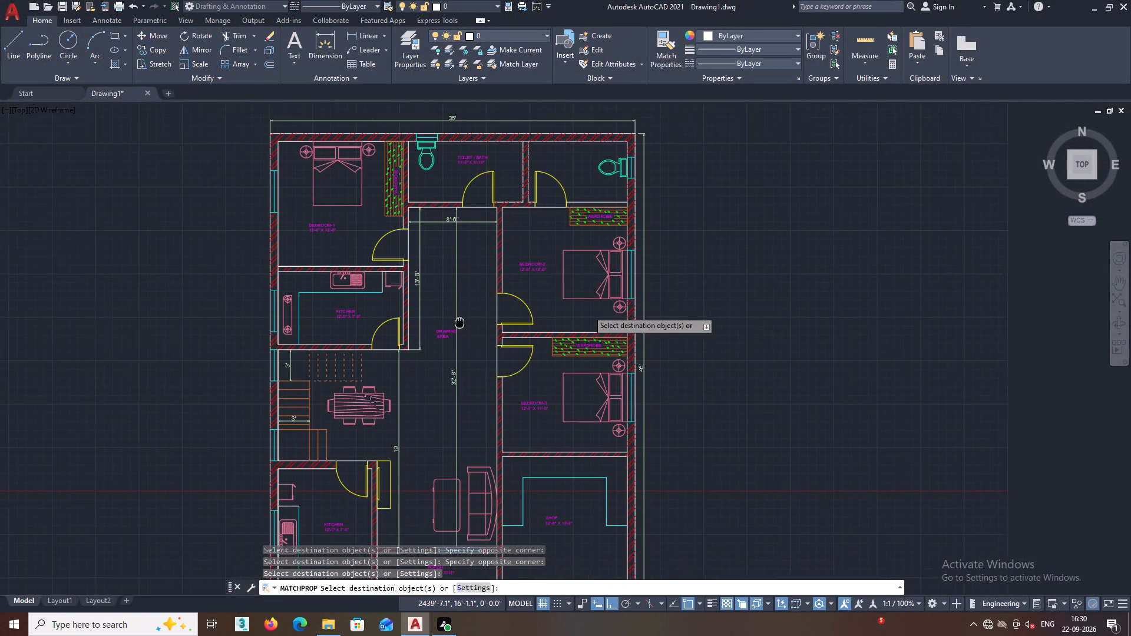
pyautogui.moveTo(457, 323); pyautogui.dragTo(425, 296, button='middle')
pyautogui.press('Escape')
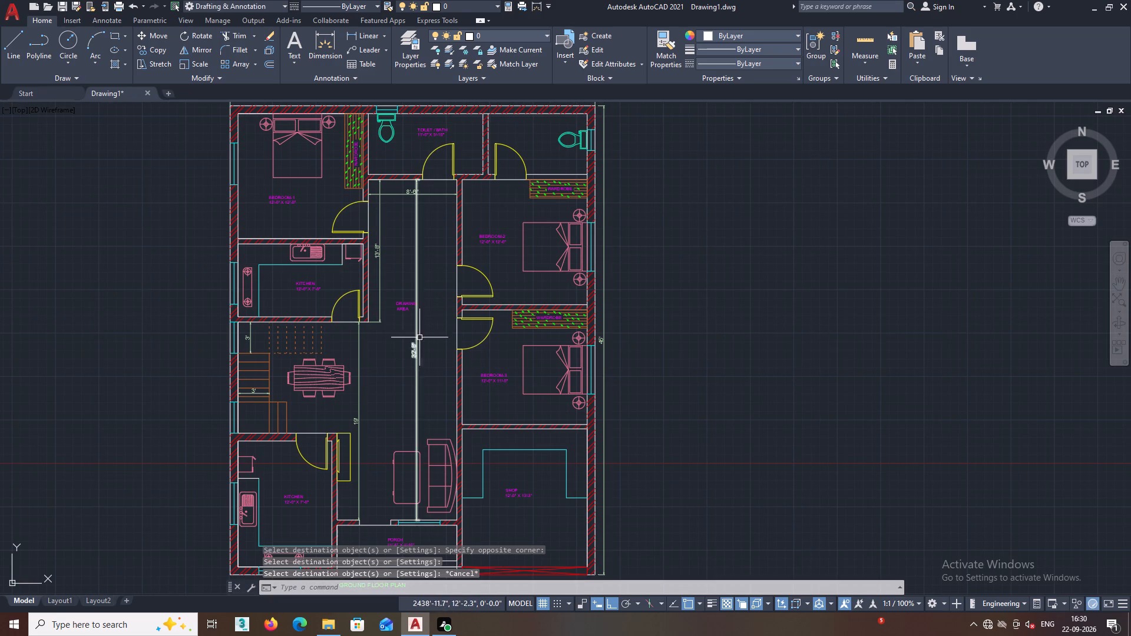
pyautogui.moveTo(412, 352); pyautogui.dragTo(349, 330, button='middle')
pyautogui.scroll(2, 476, 287)
pyautogui.scroll(-1, 501, 324)
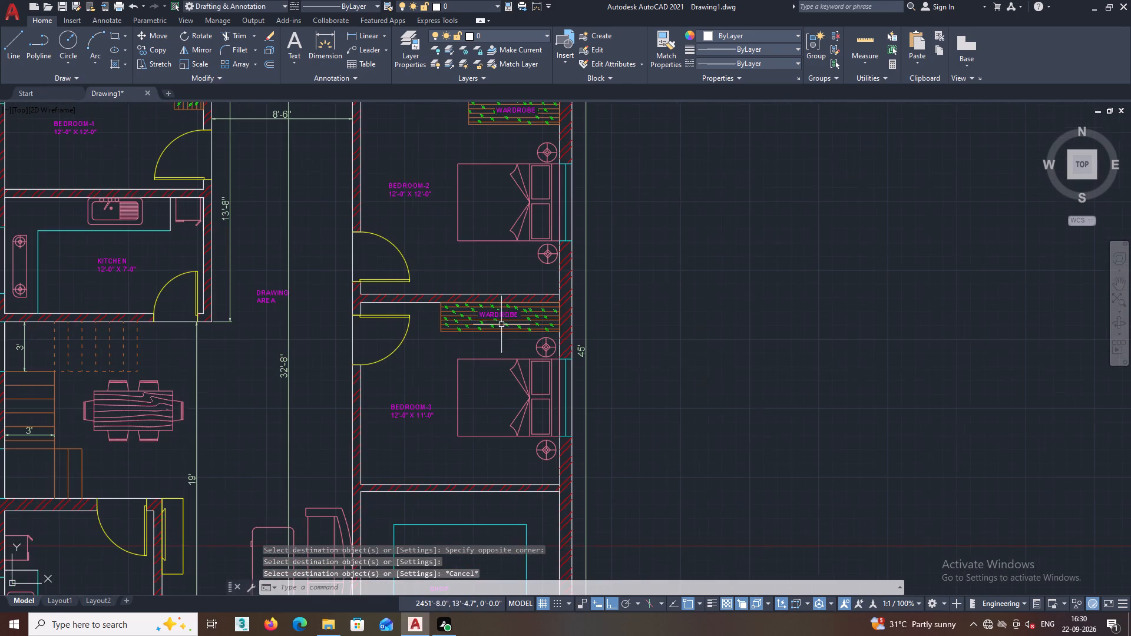
pyautogui.scroll(1, 517, 353)
pyautogui.scroll(-1, 468, 399)
pyautogui.moveTo(468, 393); pyautogui.dragTo(506, 288, button='middle')
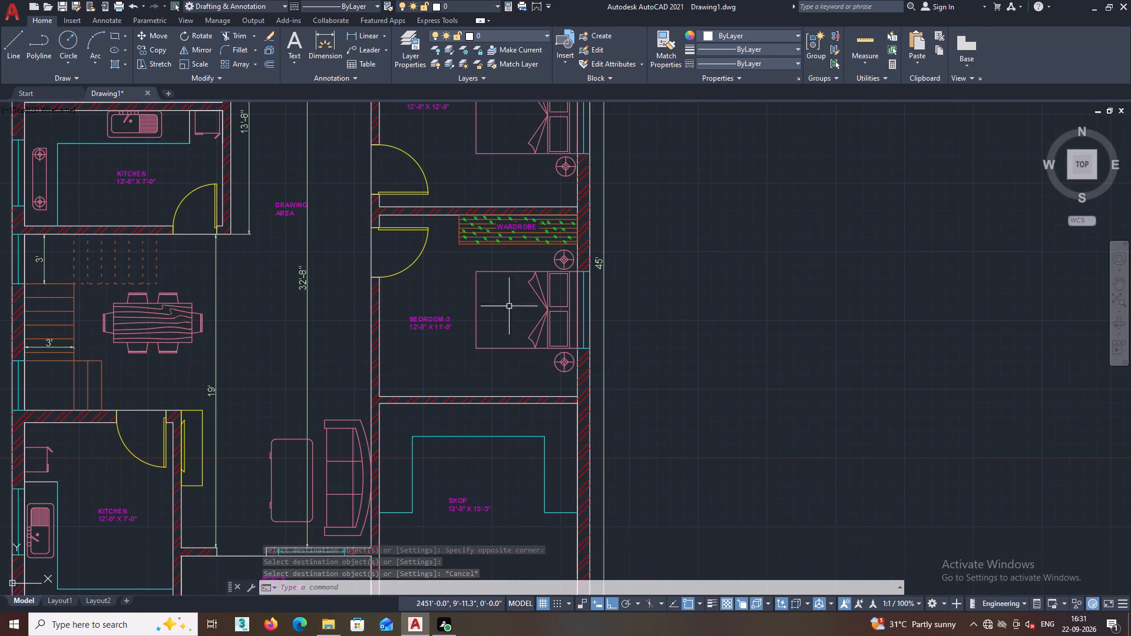
pyautogui.moveTo(540, 363); pyautogui.dragTo(554, 316, button='middle')
pyautogui.moveTo(534, 340); pyautogui.dragTo(590, 395, button='middle')
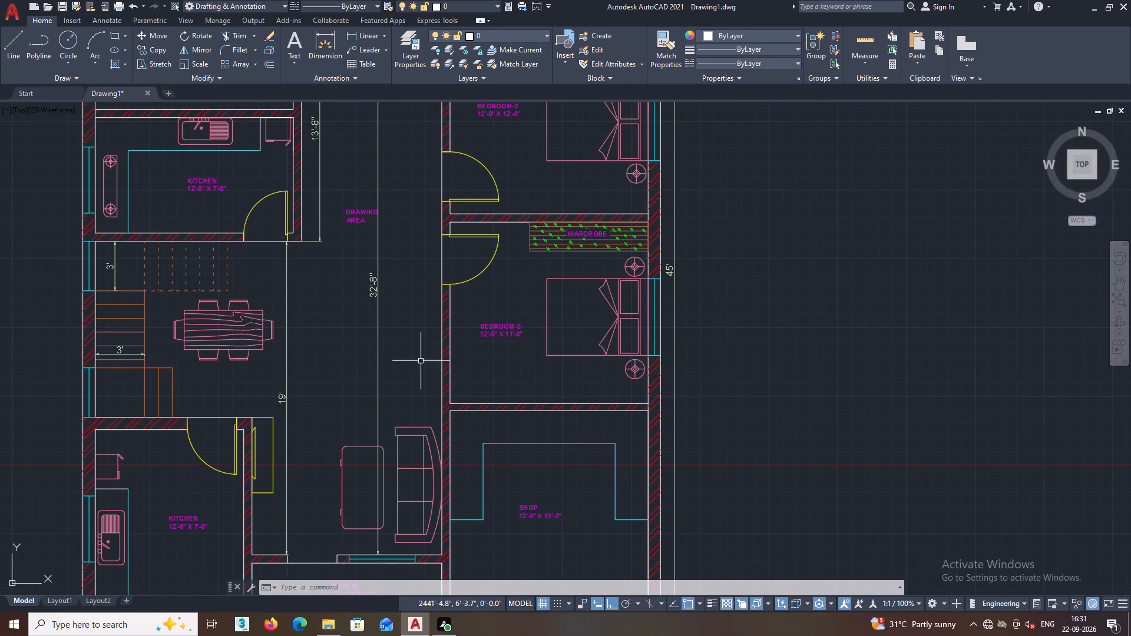
# Move the 32'-8" drawing area dimension about 10.5" horizontally towards the bedroom and shop wall.
pyautogui.click(378, 354)
pyautogui.rightClick(398, 234)
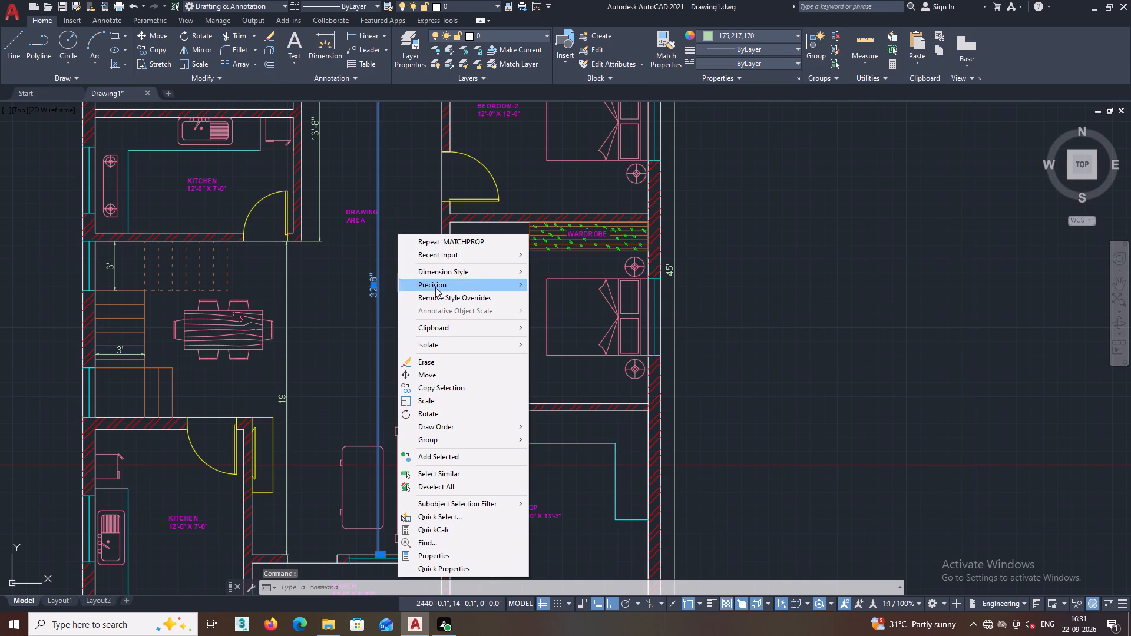
pyautogui.click(448, 372)
pyautogui.moveTo(373, 452); pyautogui.dragTo(388, 418, button='middle')
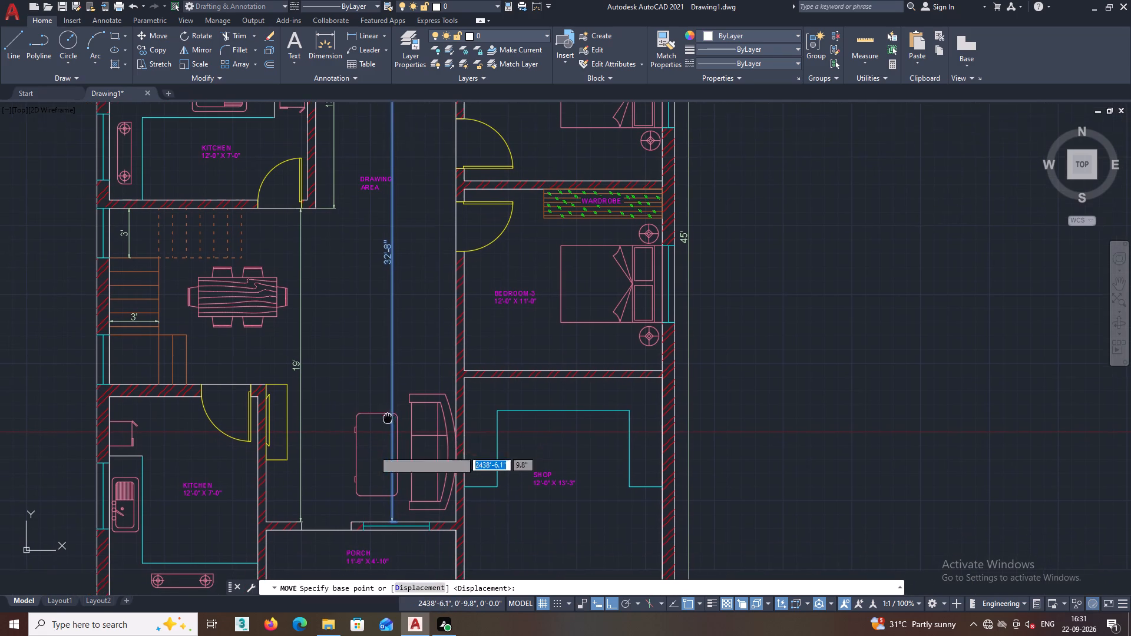
pyautogui.moveTo(388, 418); pyautogui.dragTo(388, 417, button='middle')
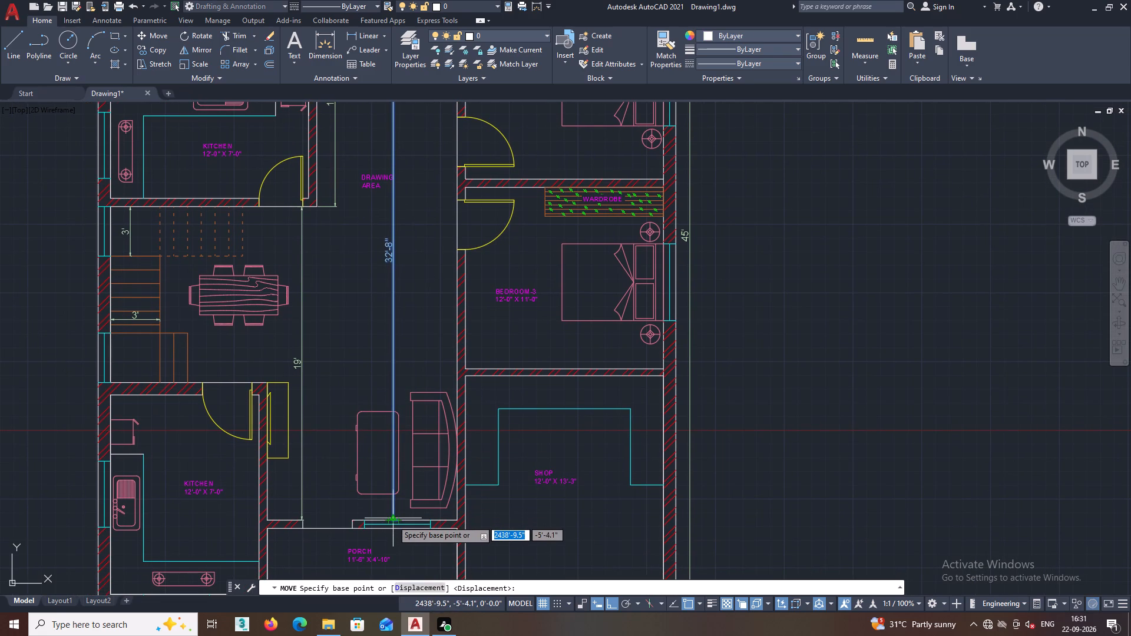
pyautogui.click(393, 518)
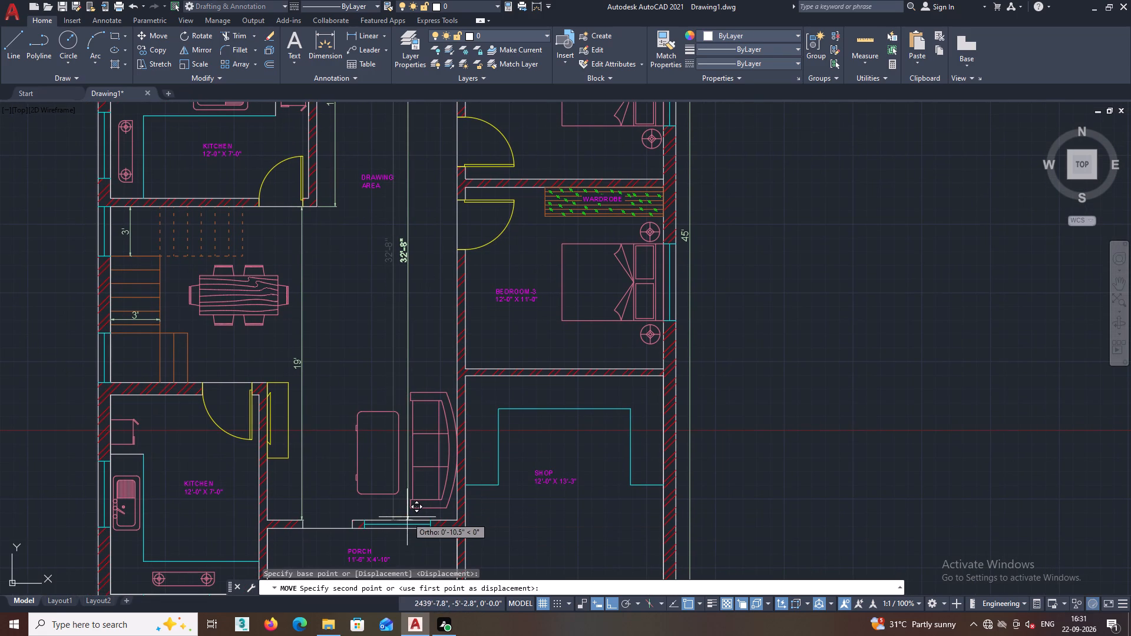
pyautogui.click(407, 517)
# Review the dimension placement in the drawing area and the overall ground floor plan up to the toilets.
pyautogui.scroll(-1, 404, 382)
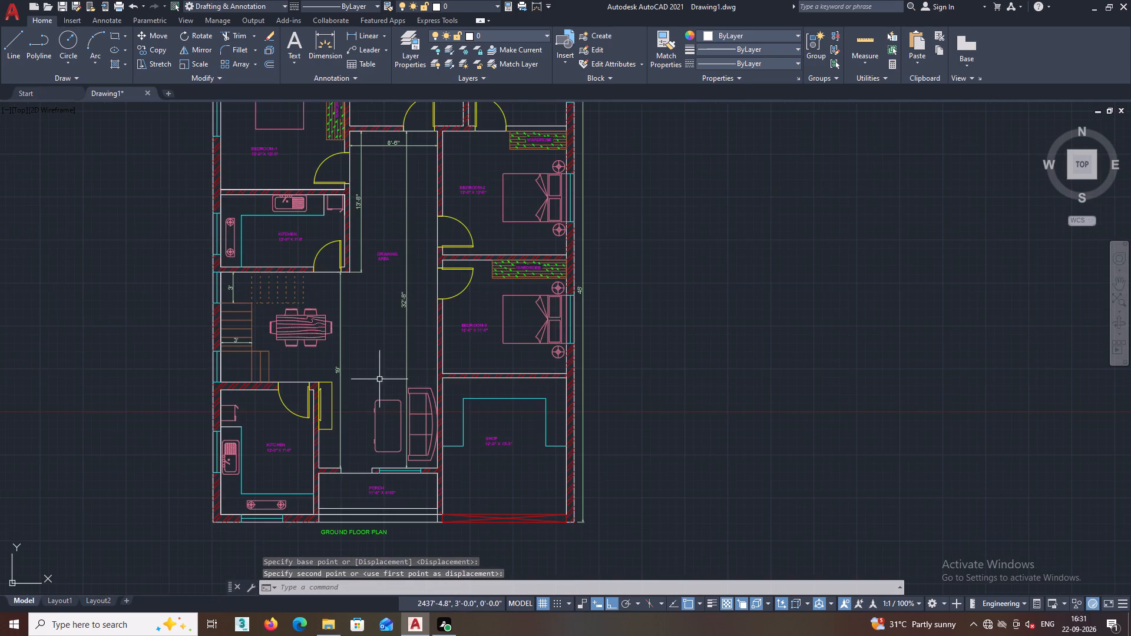
pyautogui.moveTo(379, 379); pyautogui.dragTo(429, 379, button='middle')
pyautogui.scroll(-1, 383, 379)
pyautogui.moveTo(338, 234); pyautogui.dragTo(335, 279, button='middle')
pyautogui.scroll(4, 350, 241)
pyautogui.scroll(-3, 316, 255)
pyautogui.moveTo(310, 269); pyautogui.dragTo(270, 250, button='middle')
pyautogui.moveTo(363, 295); pyautogui.dragTo(343, 259, button='middle')
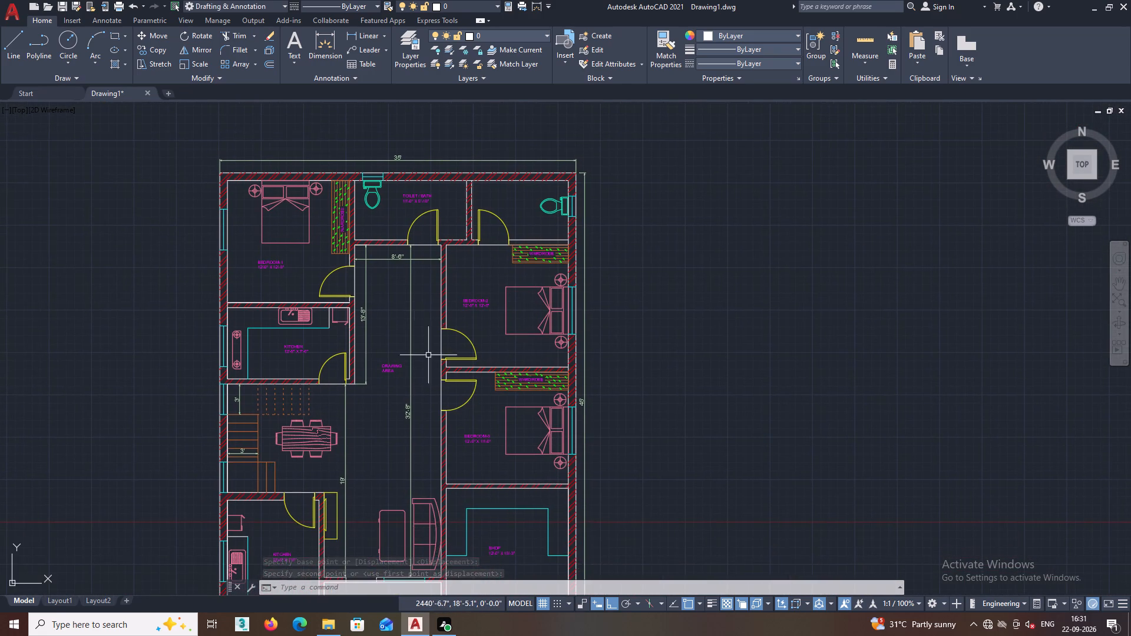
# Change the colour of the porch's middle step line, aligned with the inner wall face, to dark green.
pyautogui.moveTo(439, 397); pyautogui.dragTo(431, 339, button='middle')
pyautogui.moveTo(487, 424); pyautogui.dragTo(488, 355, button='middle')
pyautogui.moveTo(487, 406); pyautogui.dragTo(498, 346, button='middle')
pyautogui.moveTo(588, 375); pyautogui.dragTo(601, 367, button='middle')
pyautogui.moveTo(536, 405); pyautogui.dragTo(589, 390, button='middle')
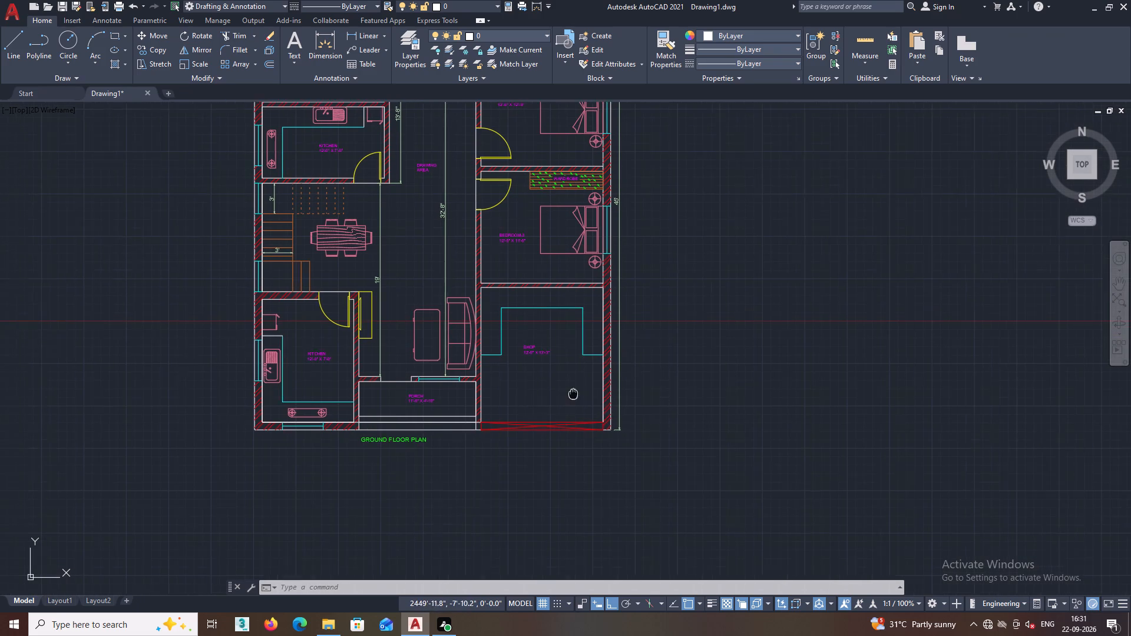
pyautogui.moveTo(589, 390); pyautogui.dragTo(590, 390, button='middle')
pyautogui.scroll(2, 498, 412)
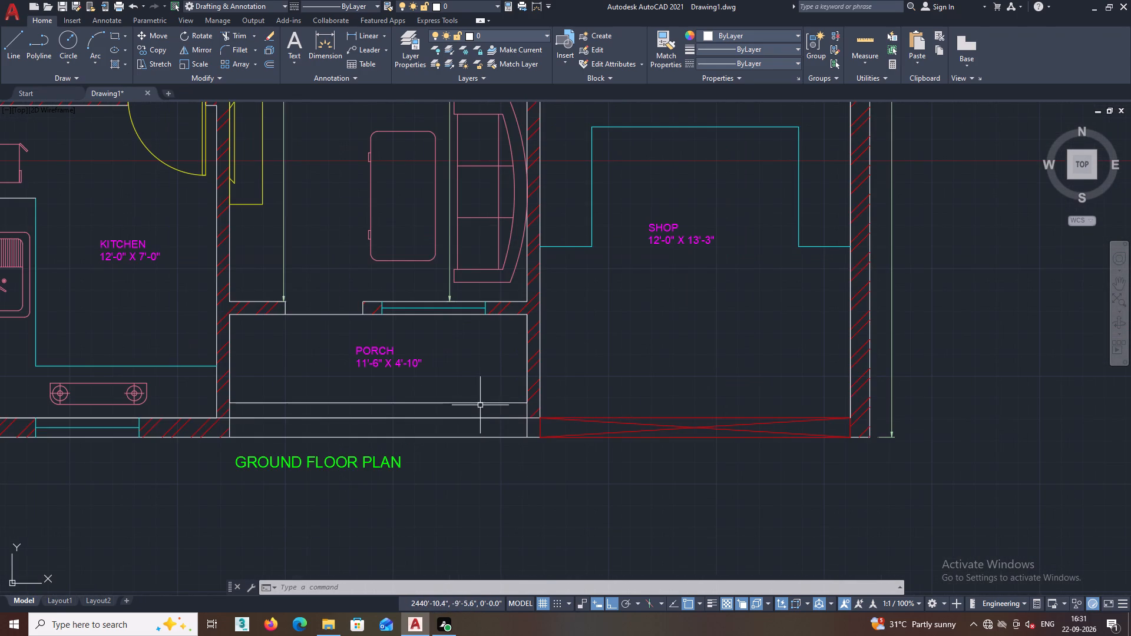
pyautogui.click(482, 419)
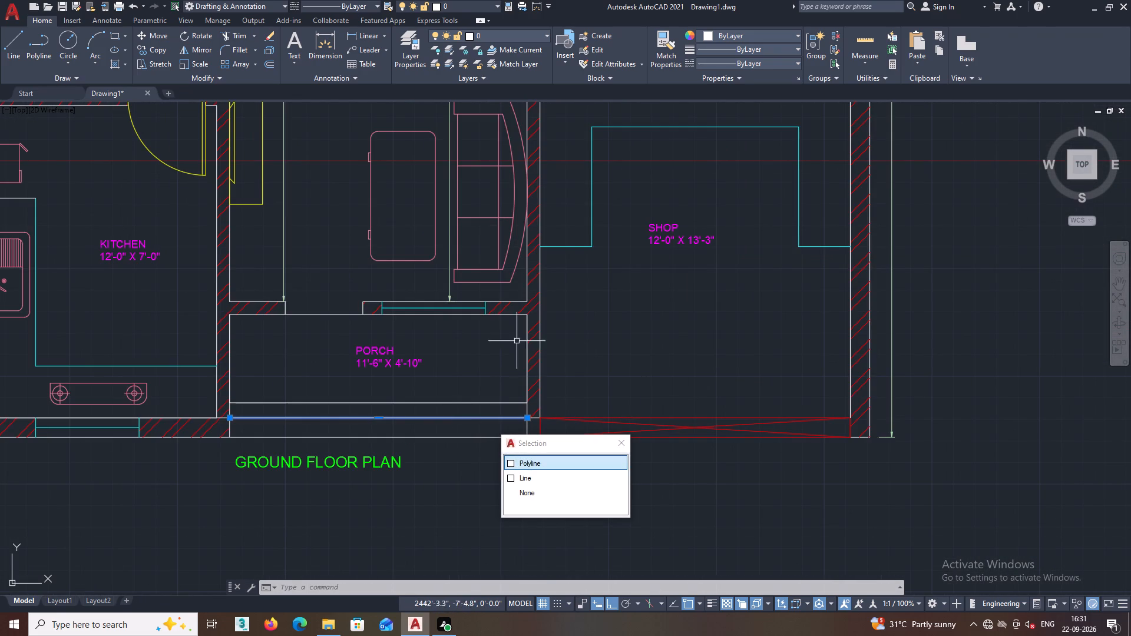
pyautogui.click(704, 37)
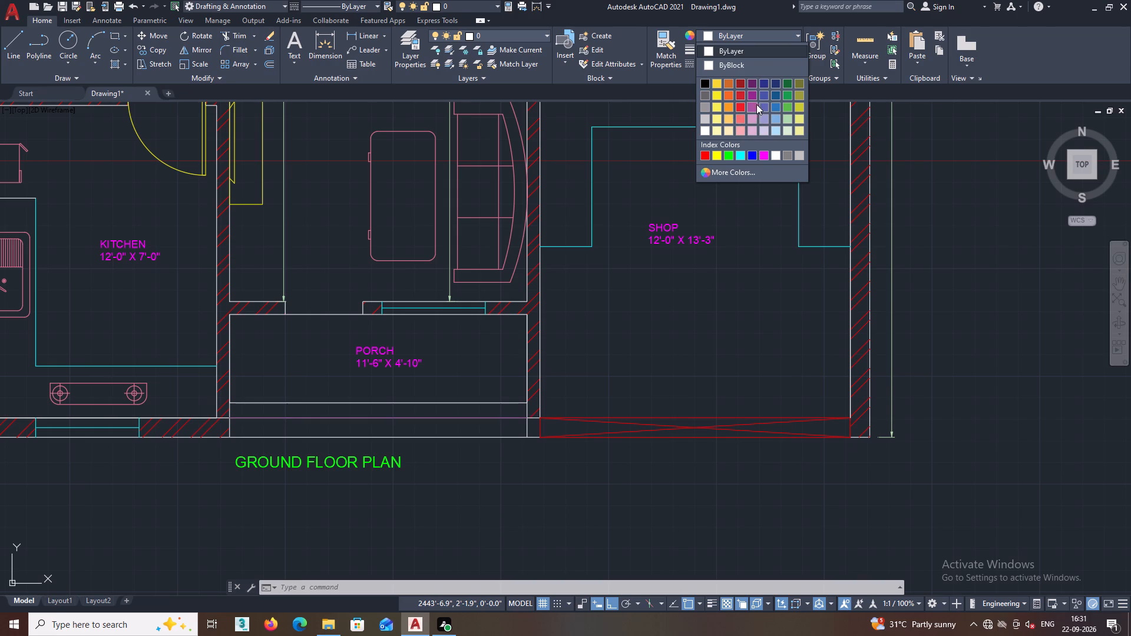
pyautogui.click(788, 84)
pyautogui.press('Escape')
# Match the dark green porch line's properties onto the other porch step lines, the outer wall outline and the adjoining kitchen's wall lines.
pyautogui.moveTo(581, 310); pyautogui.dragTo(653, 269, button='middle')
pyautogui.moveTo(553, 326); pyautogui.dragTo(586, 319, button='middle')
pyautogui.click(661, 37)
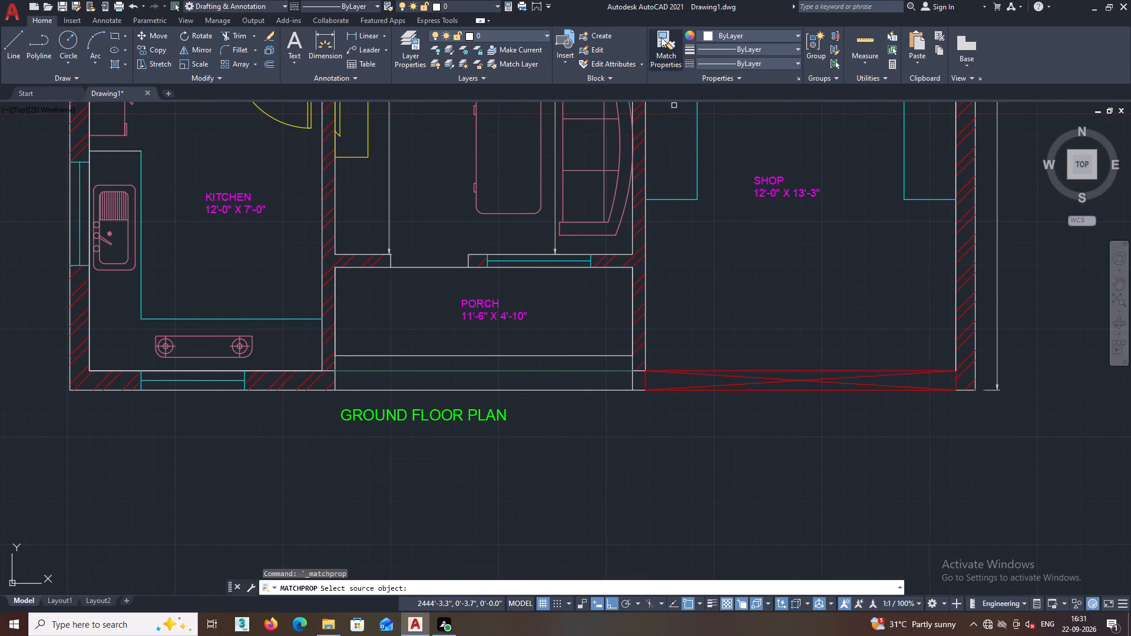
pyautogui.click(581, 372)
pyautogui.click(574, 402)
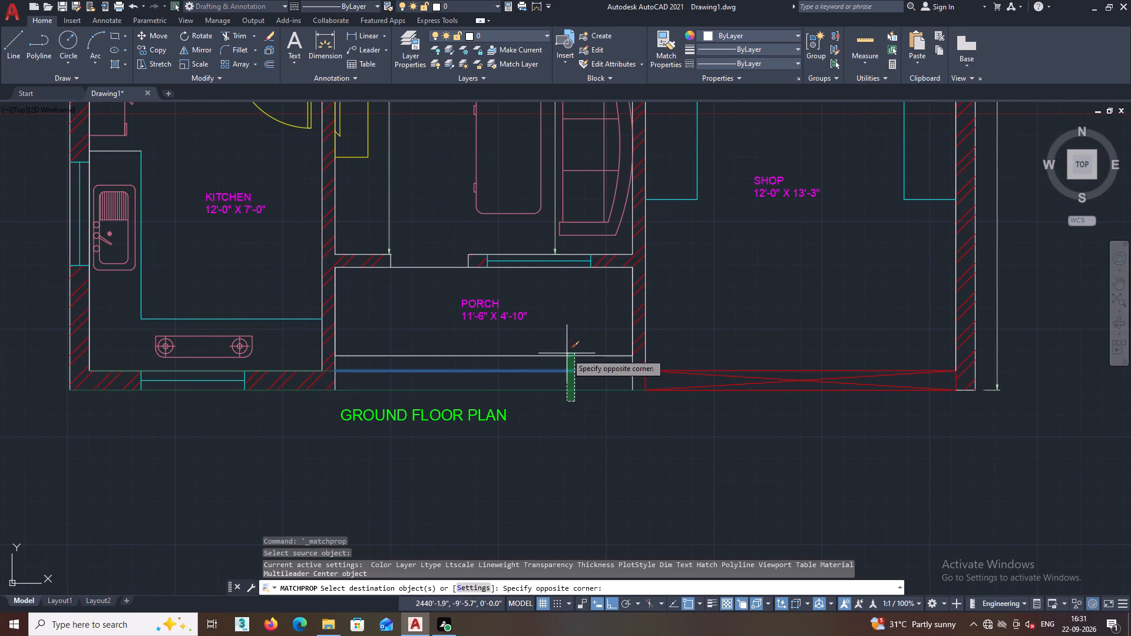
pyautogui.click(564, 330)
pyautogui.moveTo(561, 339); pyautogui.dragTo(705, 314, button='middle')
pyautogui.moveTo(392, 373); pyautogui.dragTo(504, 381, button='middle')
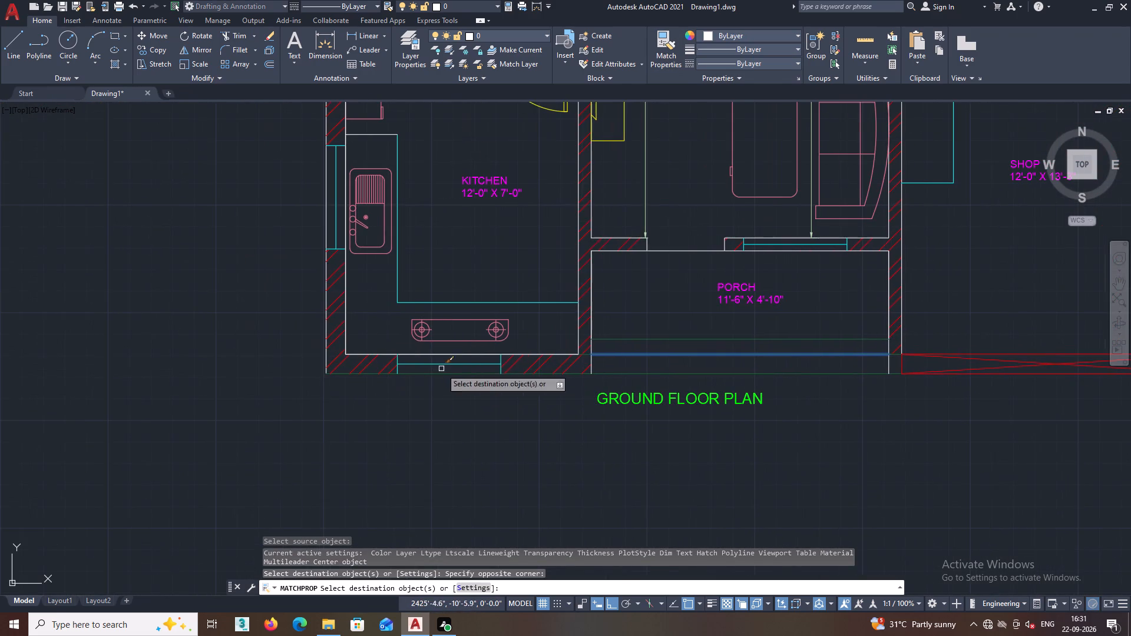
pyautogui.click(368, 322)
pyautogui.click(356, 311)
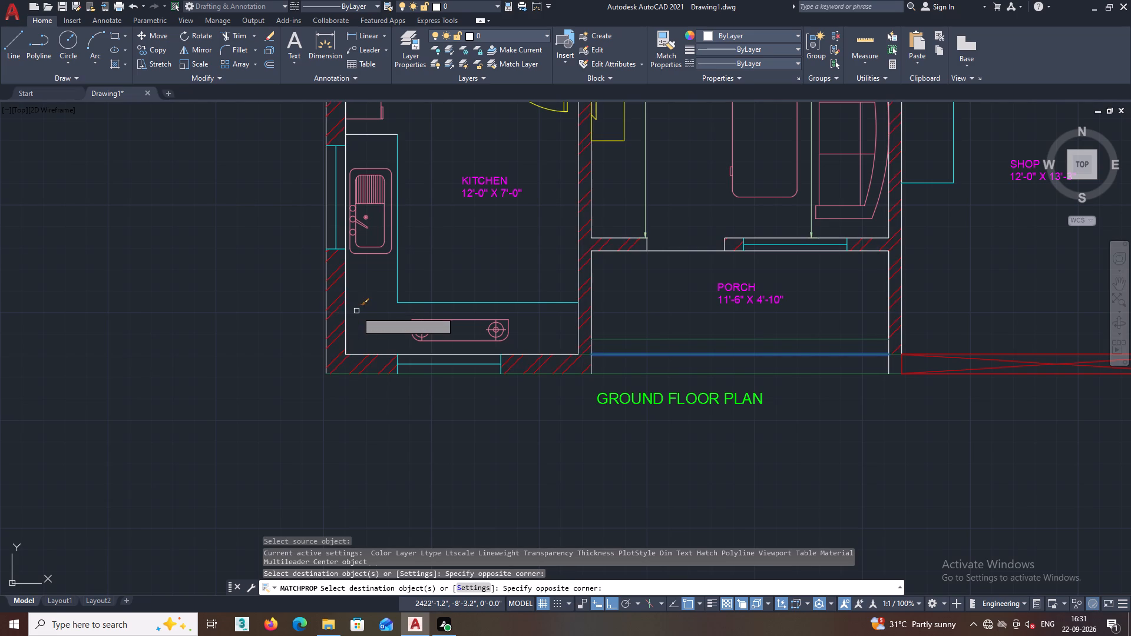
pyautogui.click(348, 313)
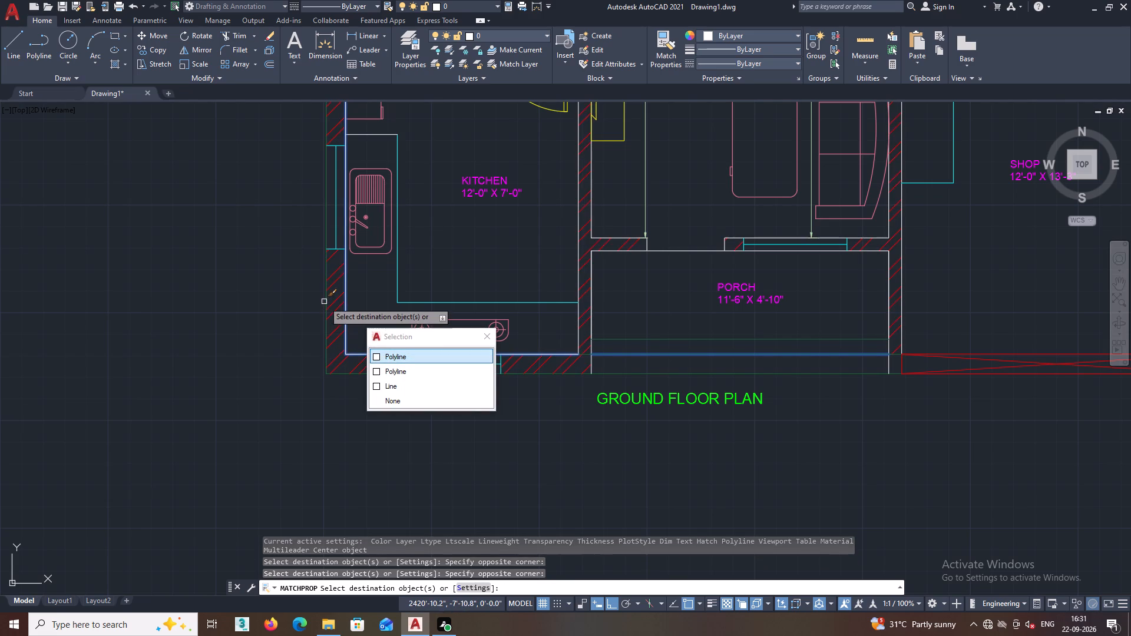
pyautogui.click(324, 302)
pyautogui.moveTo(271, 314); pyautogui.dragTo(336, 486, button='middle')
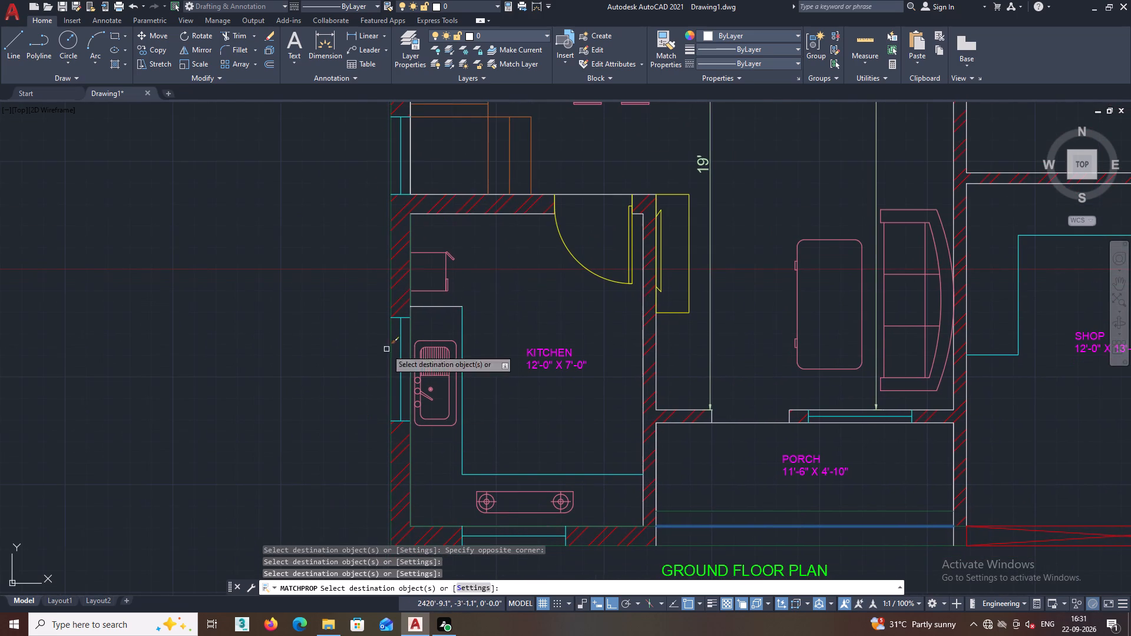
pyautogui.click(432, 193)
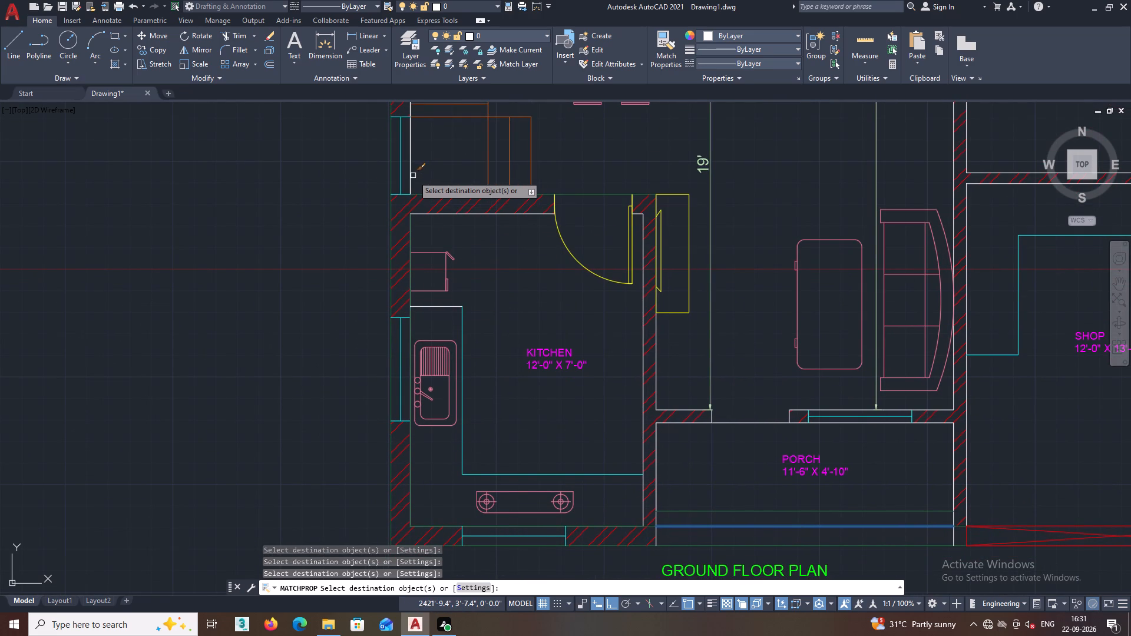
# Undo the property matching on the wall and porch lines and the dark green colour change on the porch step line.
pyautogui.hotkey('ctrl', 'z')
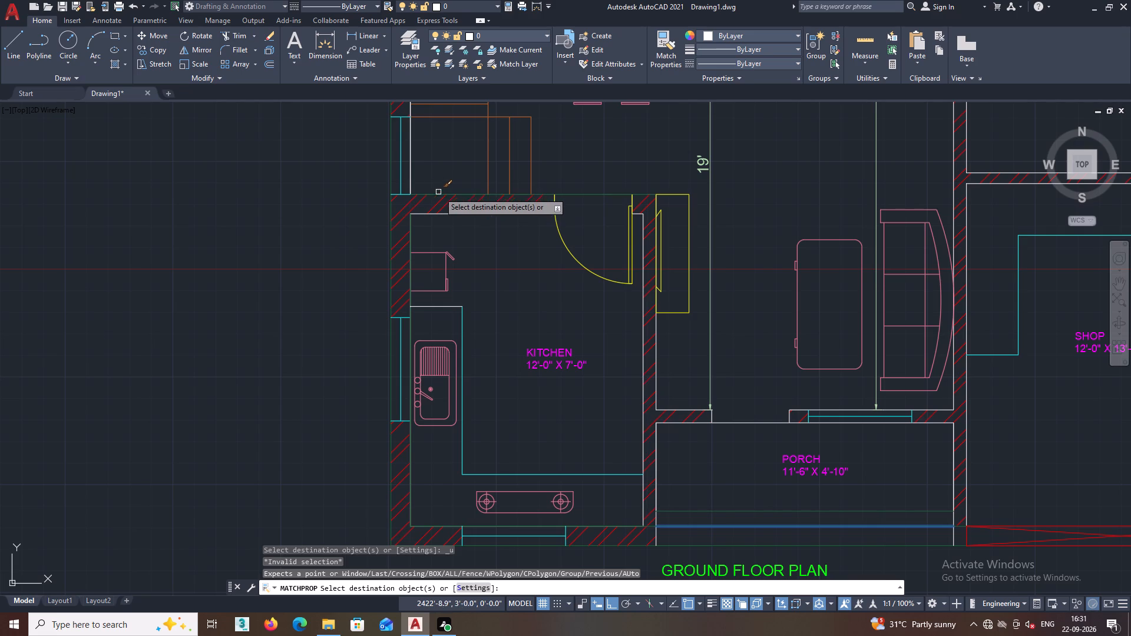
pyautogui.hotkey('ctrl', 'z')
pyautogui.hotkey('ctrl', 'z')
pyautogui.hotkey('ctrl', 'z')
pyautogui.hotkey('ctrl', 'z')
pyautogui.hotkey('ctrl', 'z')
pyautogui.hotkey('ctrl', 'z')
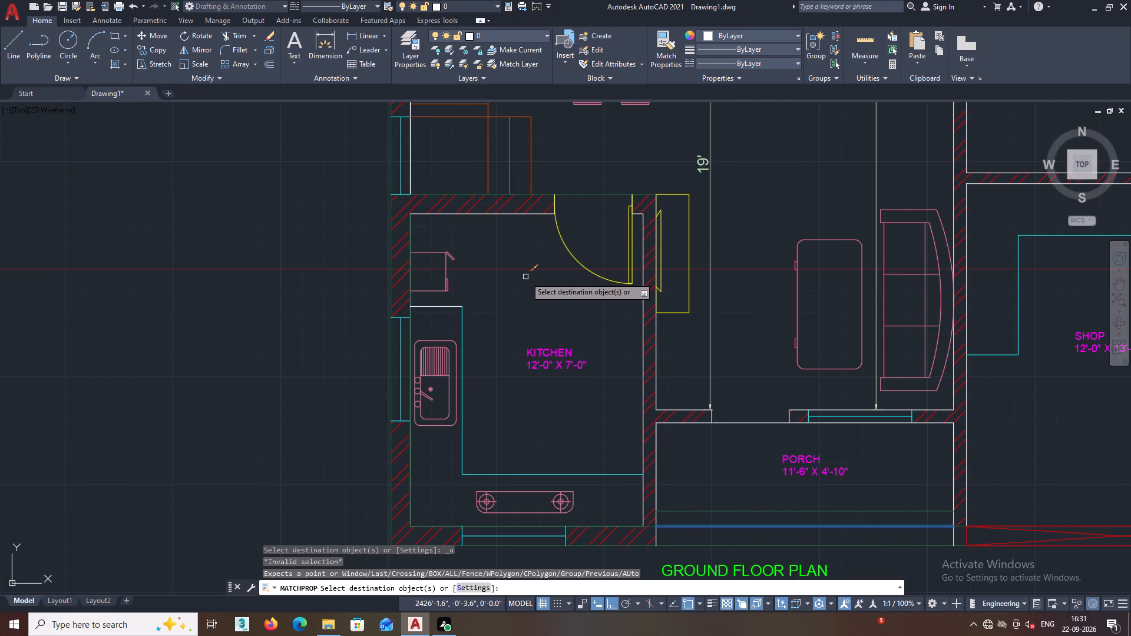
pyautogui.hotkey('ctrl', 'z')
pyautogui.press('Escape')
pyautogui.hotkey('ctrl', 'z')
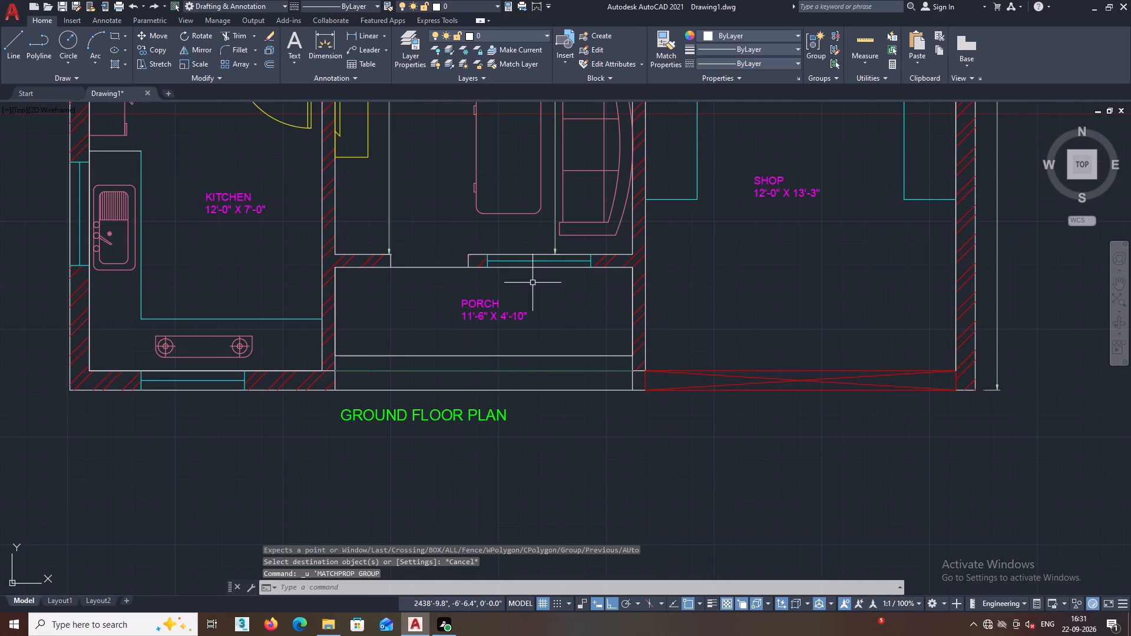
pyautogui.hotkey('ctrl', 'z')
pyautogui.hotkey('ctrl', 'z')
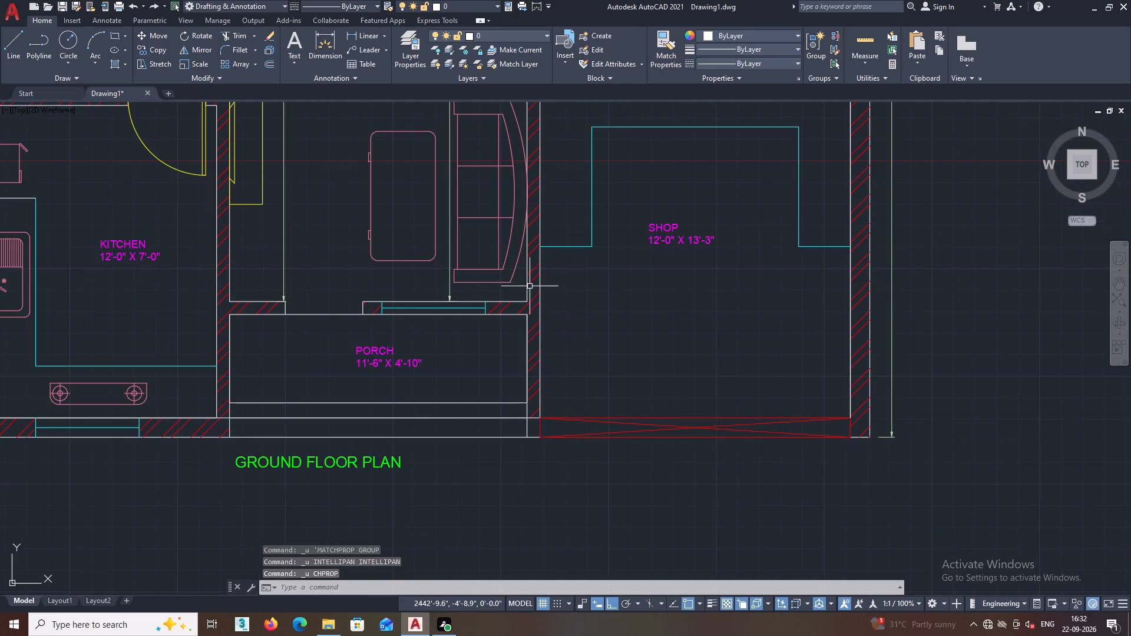
# Review the overall ground floor plan from the toilets and bedrooms down to the porch and shop.
pyautogui.scroll(-2, 530, 286)
pyautogui.moveTo(511, 312); pyautogui.dragTo(515, 429, button='middle')
pyautogui.moveTo(537, 293); pyautogui.dragTo(527, 399, button='middle')
pyautogui.moveTo(512, 304); pyautogui.dragTo(508, 382, button='middle')
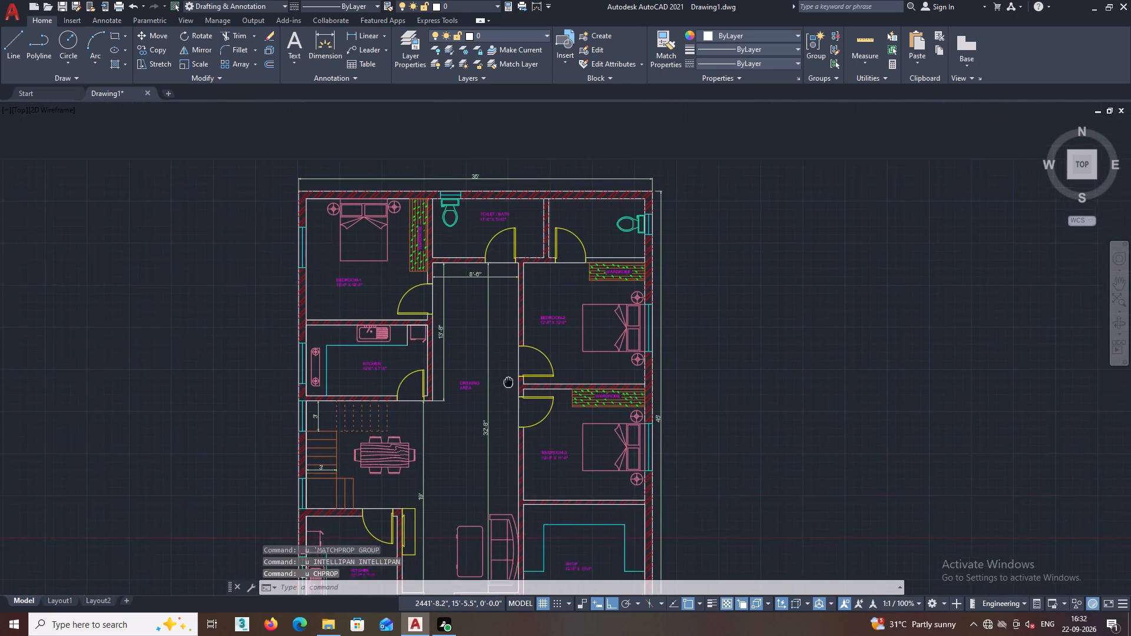
pyautogui.moveTo(508, 382); pyautogui.dragTo(508, 379, button='middle')
pyautogui.moveTo(507, 338); pyautogui.dragTo(534, 333, button='middle')
pyautogui.moveTo(517, 410); pyautogui.dragTo(537, 326, button='middle')
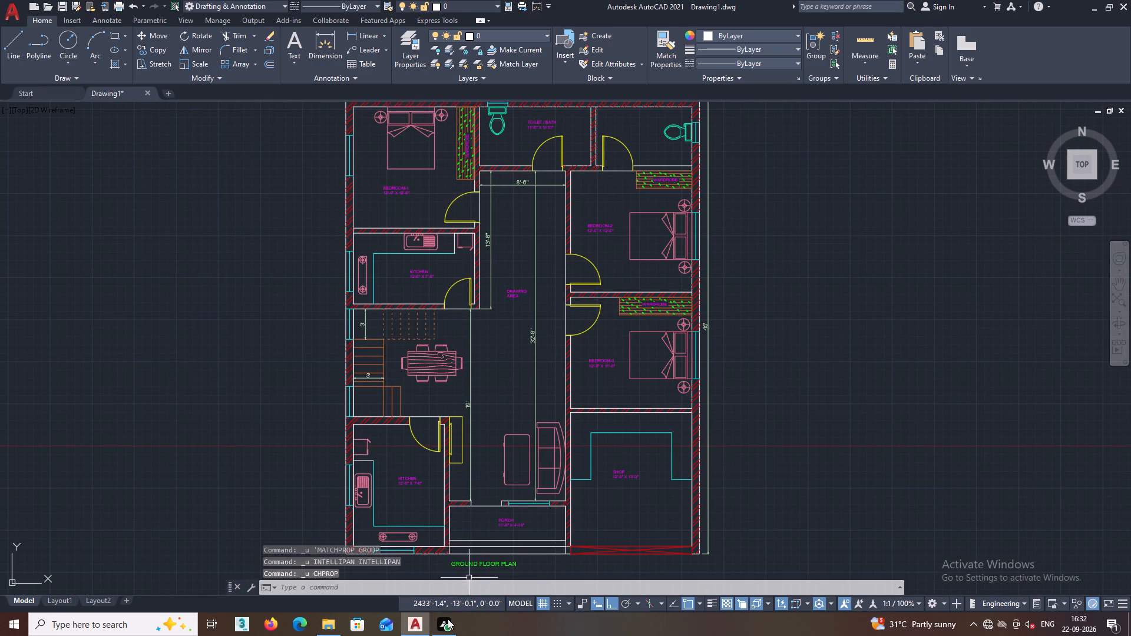